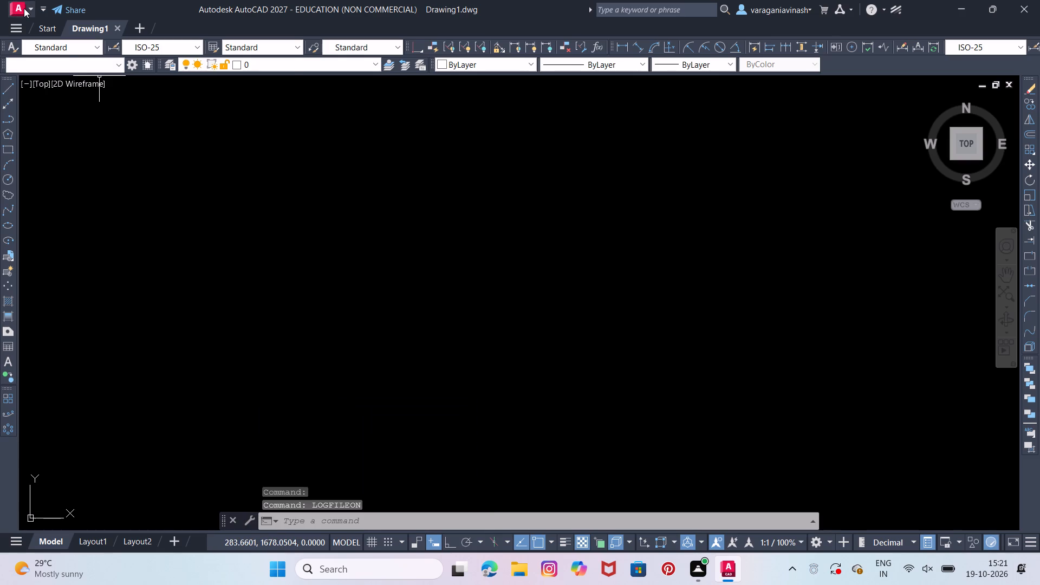
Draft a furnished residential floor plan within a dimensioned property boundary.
Save the drawing as Drawing3.dwg in the A CAD INTERSHIP folder inside the desktop's A CAD folder.
click(46, 179)
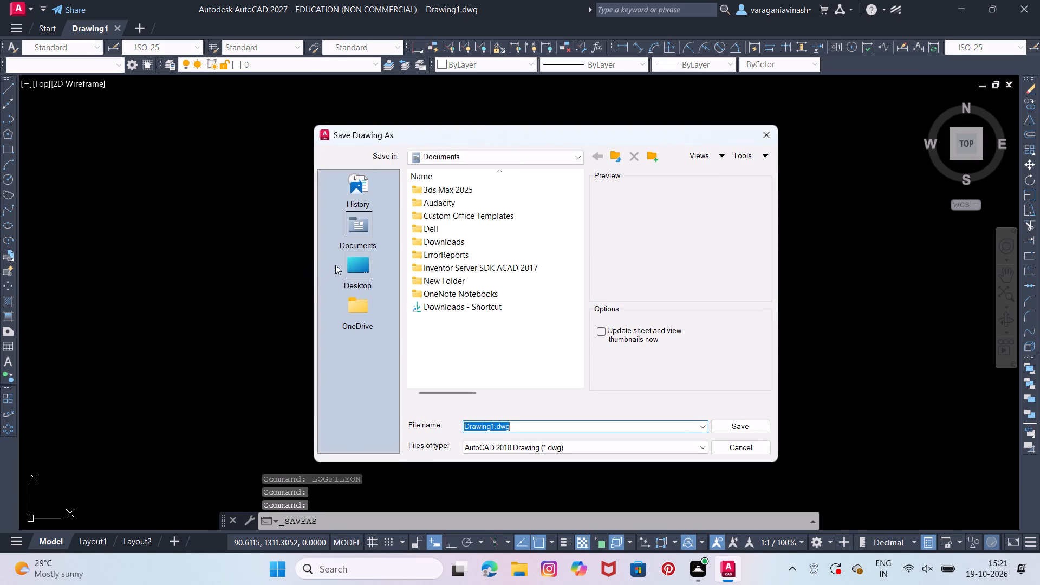
double_click(335, 265)
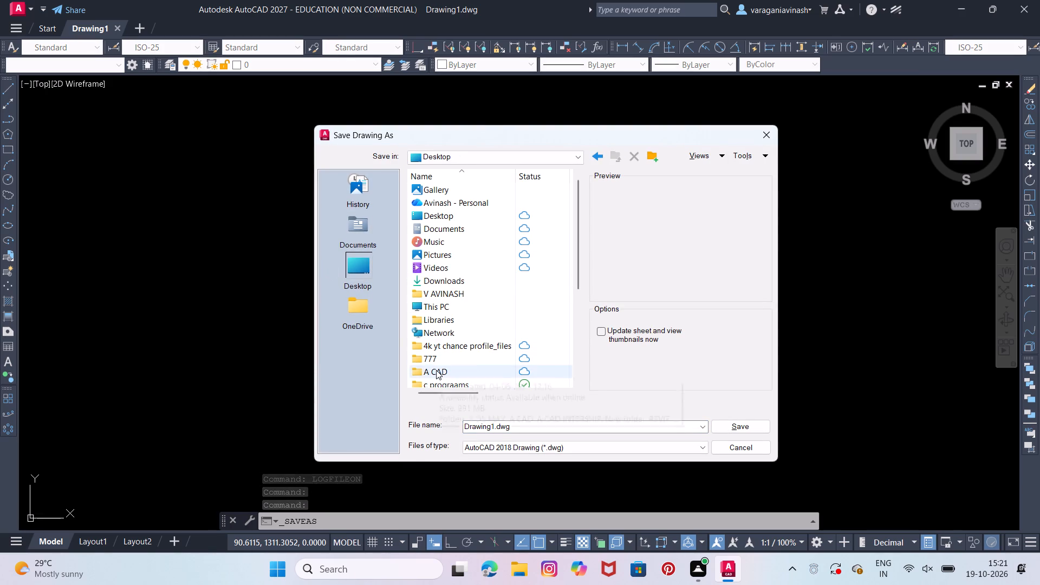
double_click(436, 370)
double_click(445, 214)
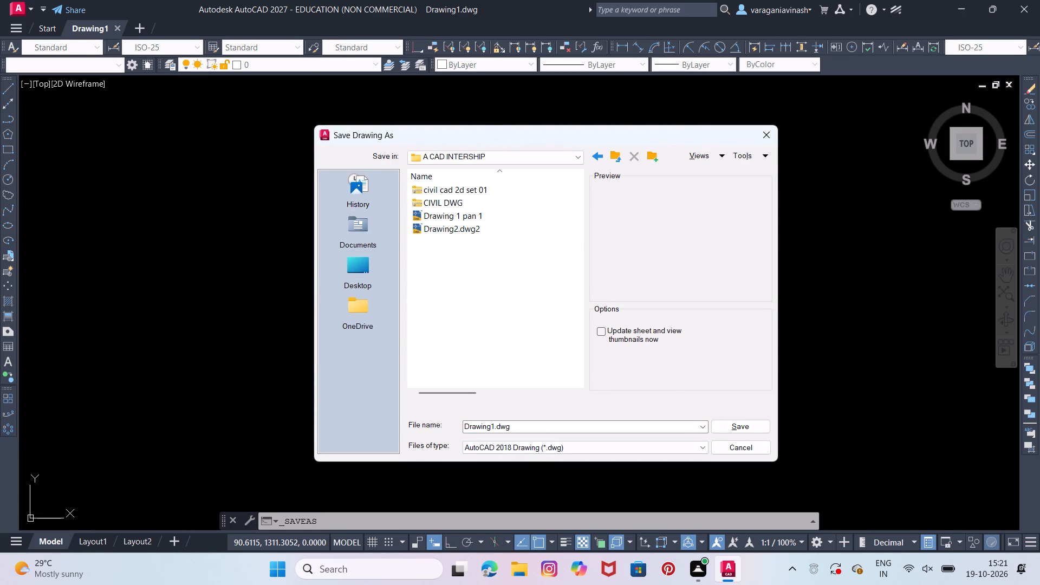
click(493, 425)
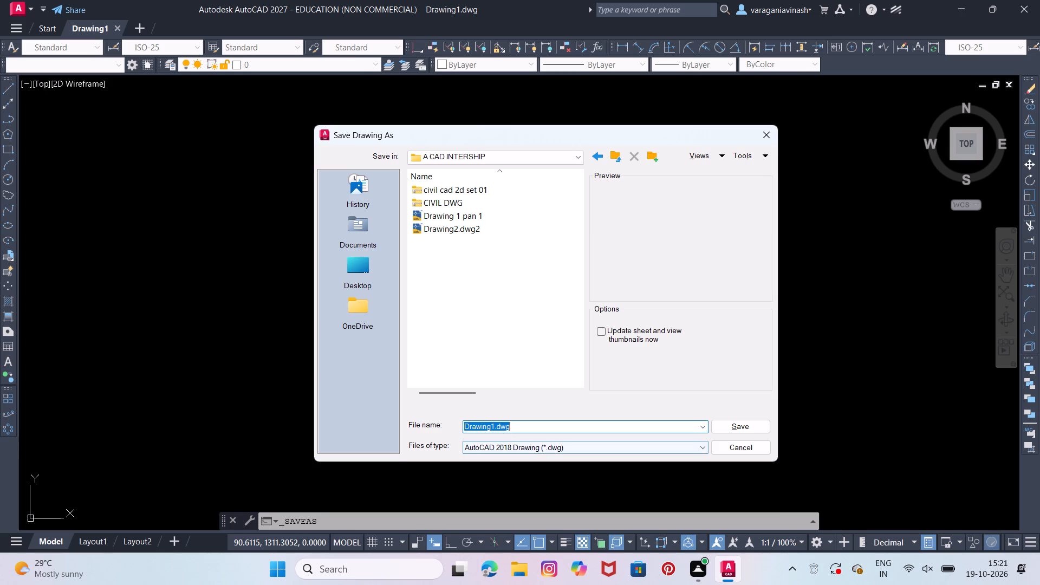
click(496, 428)
click(492, 426)
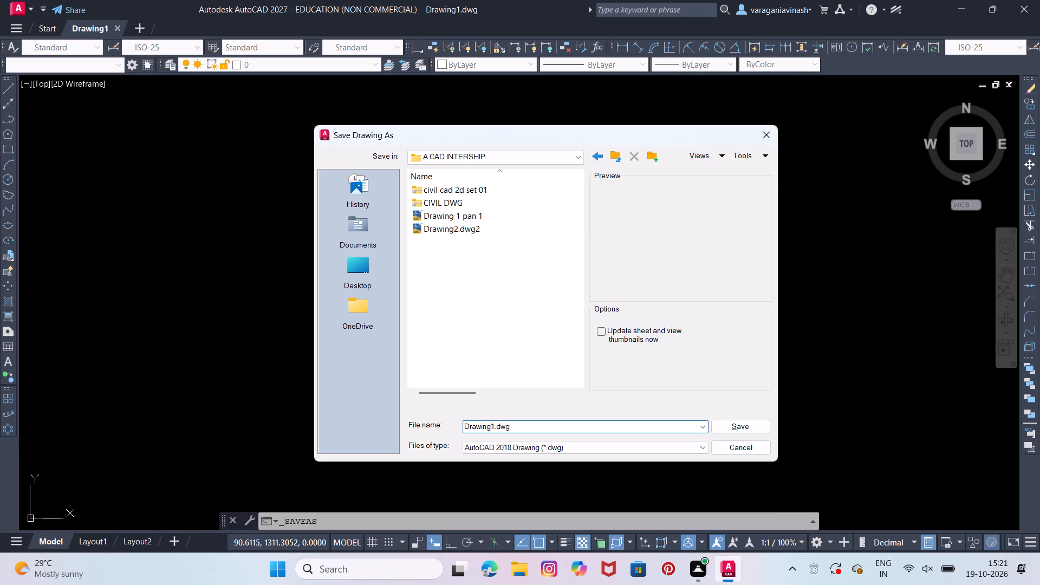
click(493, 428)
key(BackSpace)
key(3)
click(735, 424)
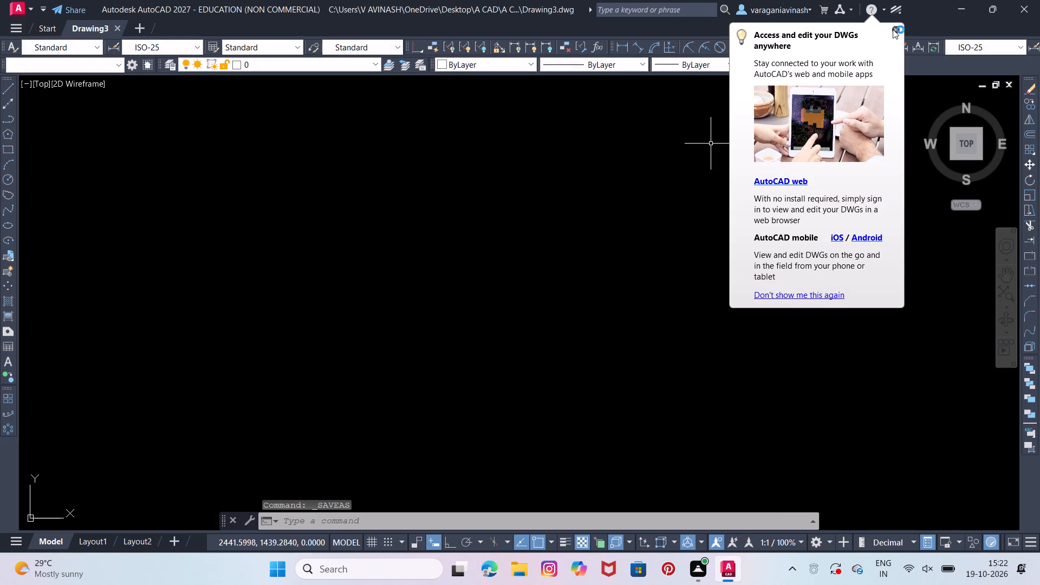
click(895, 30)
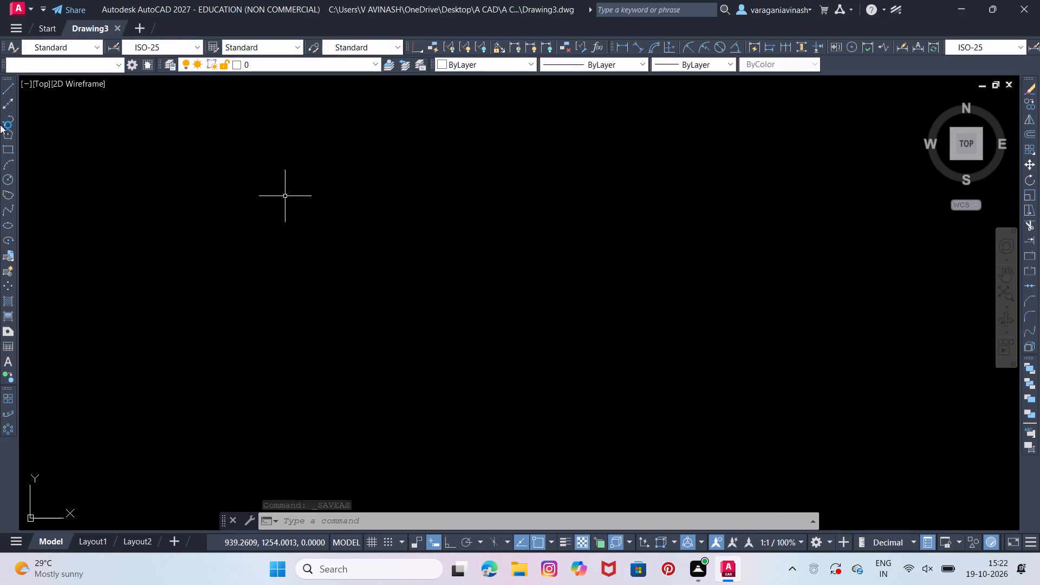
Configure the drawing units with Engineering length type, 0.000 angle precision and inches as the insertion scale.
text(un)
key(Return)
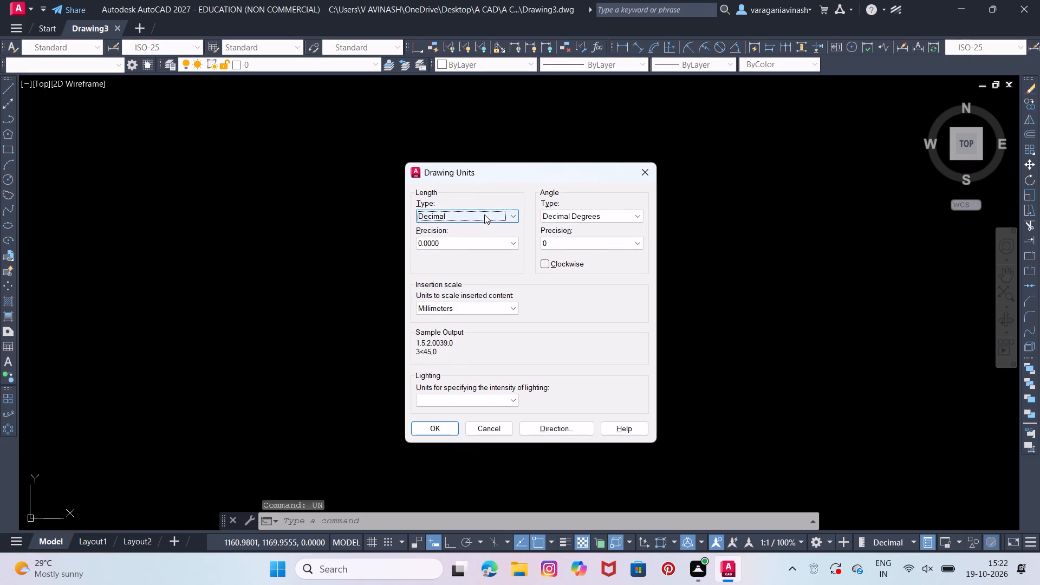
click(484, 214)
click(417, 243)
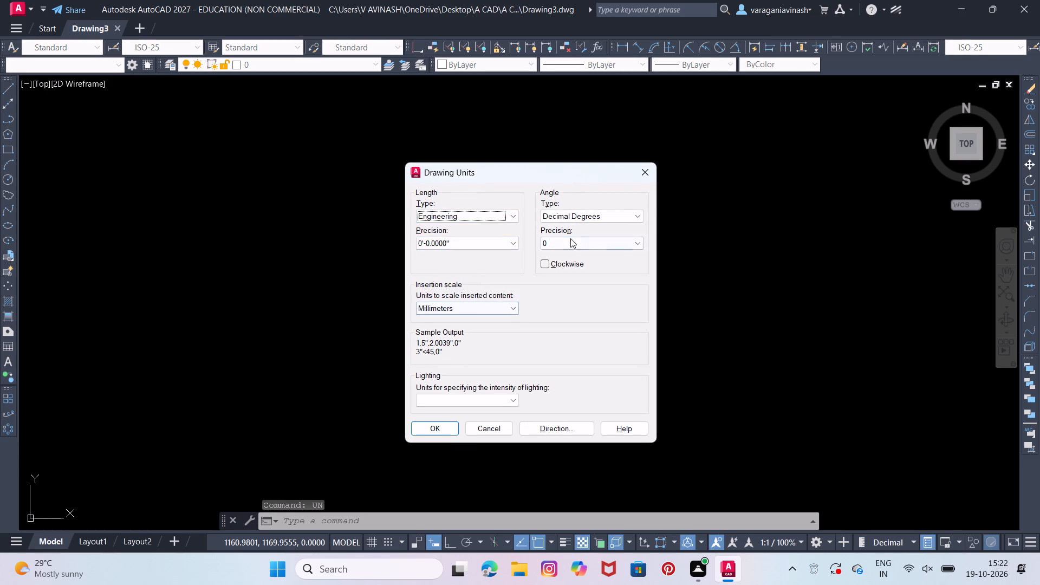
click(576, 240)
click(565, 282)
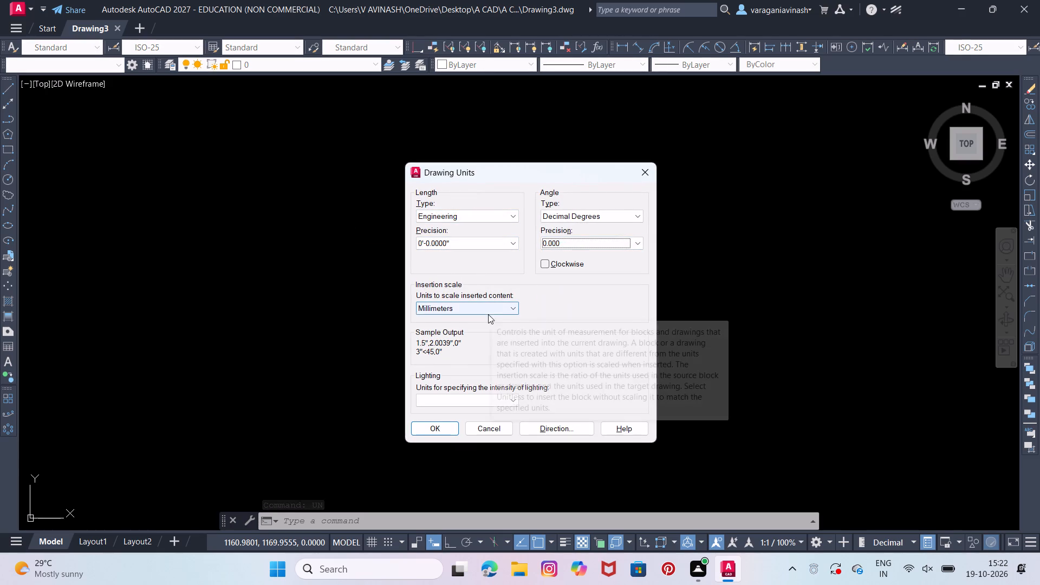
click(488, 314)
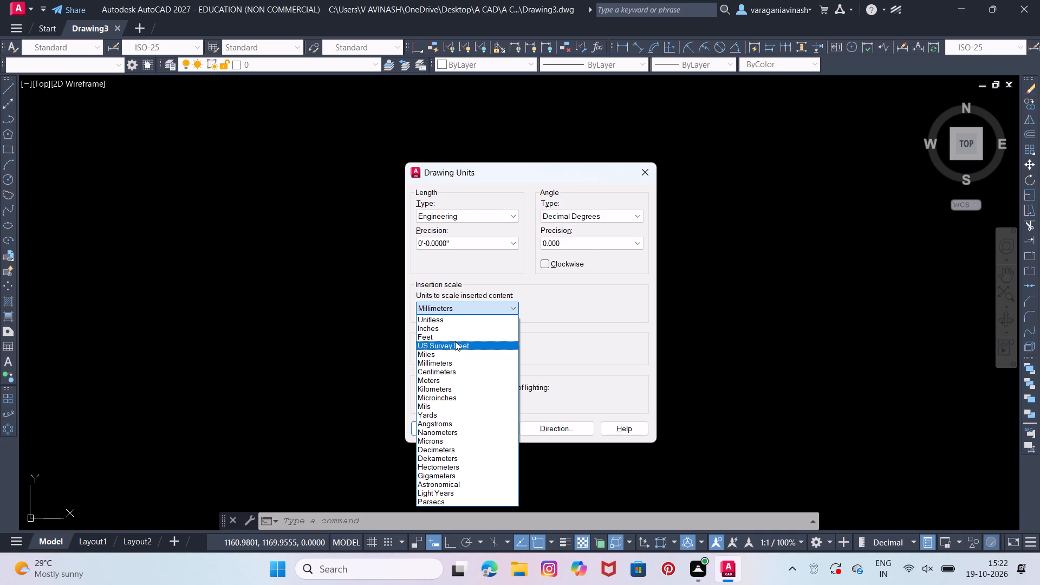
click(469, 329)
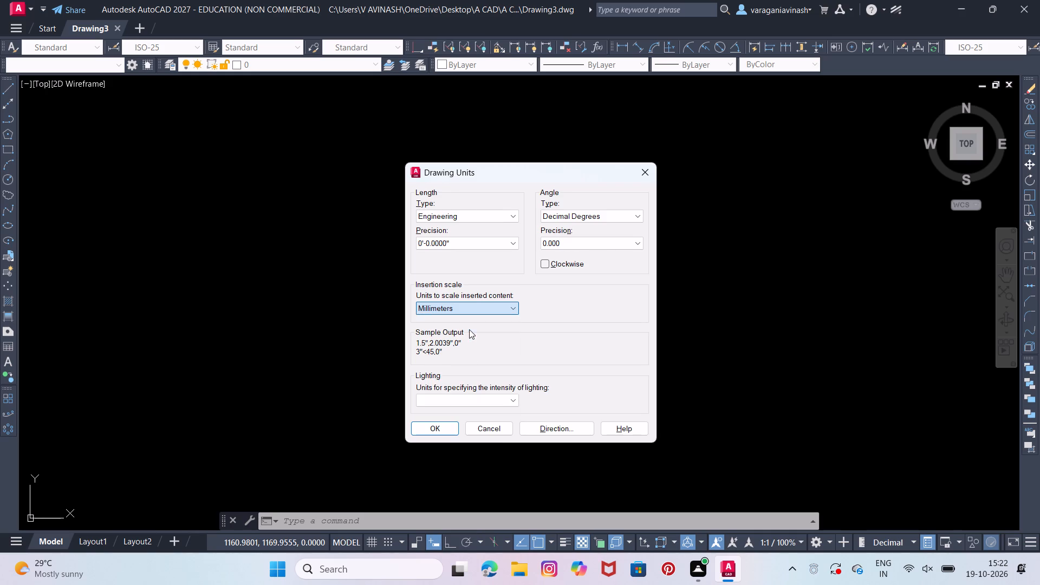
click(445, 399)
click(443, 414)
click(437, 427)
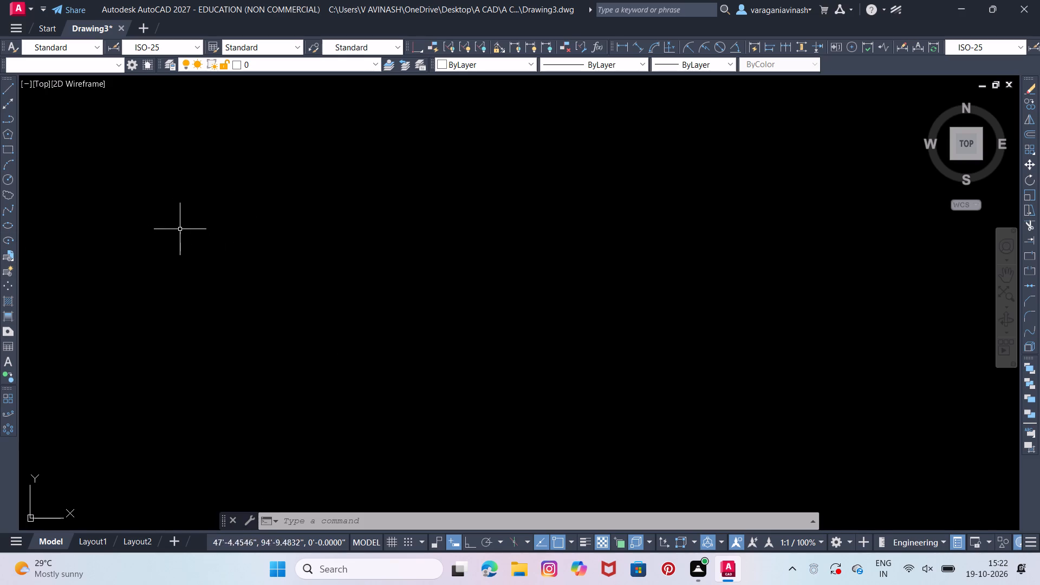
Draw a horizontal line 14' long in the empty drawing with Ortho mode on.
click(12, 87)
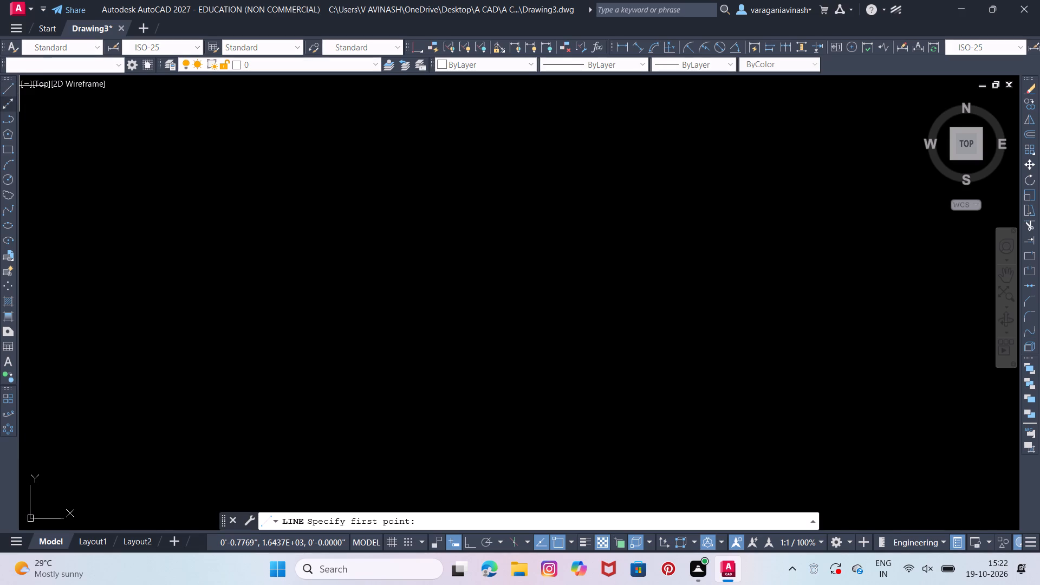
click(191, 199)
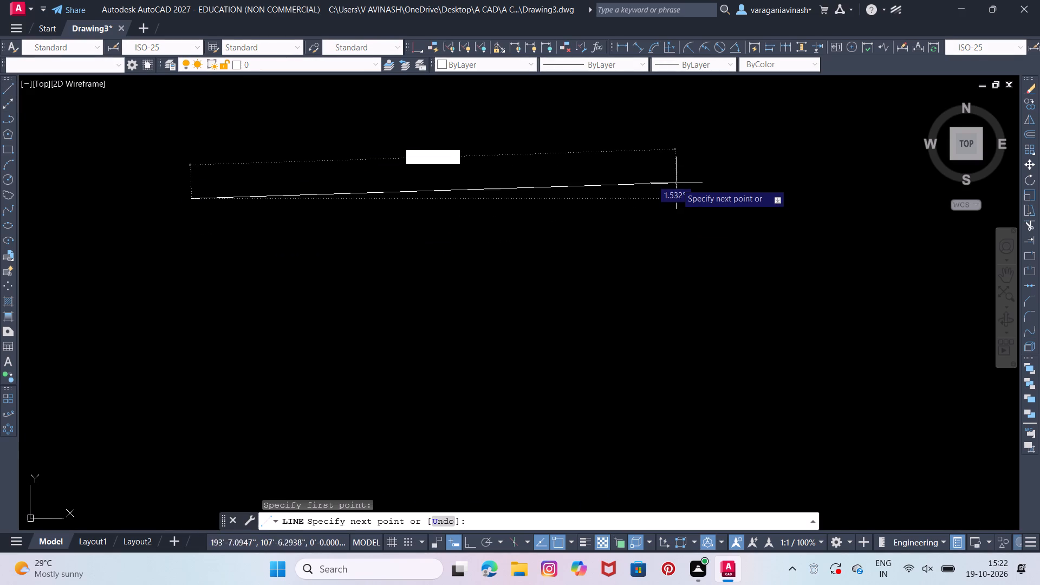
key(F8)
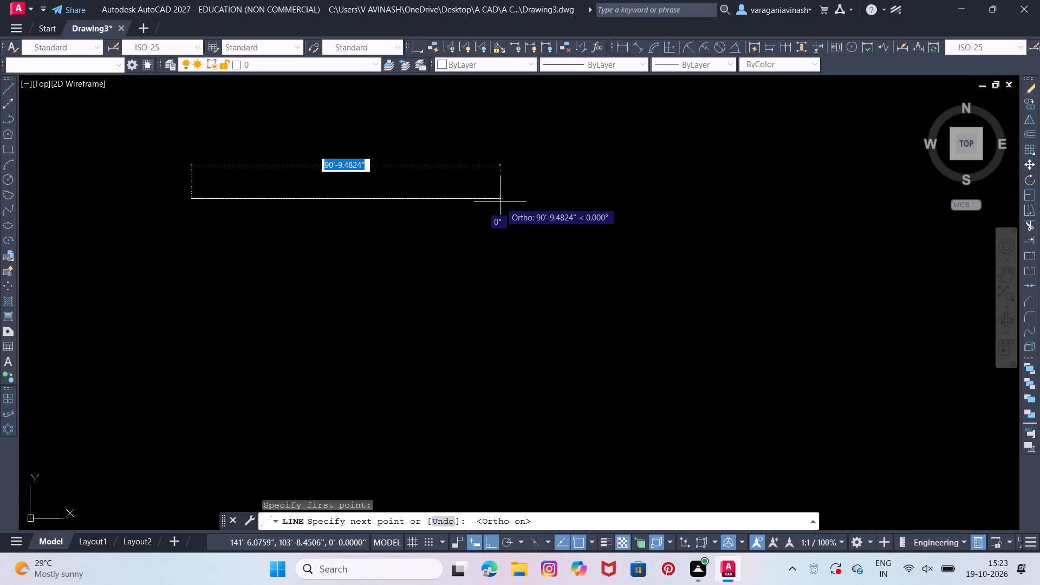
text(14)
key(apostrophe)
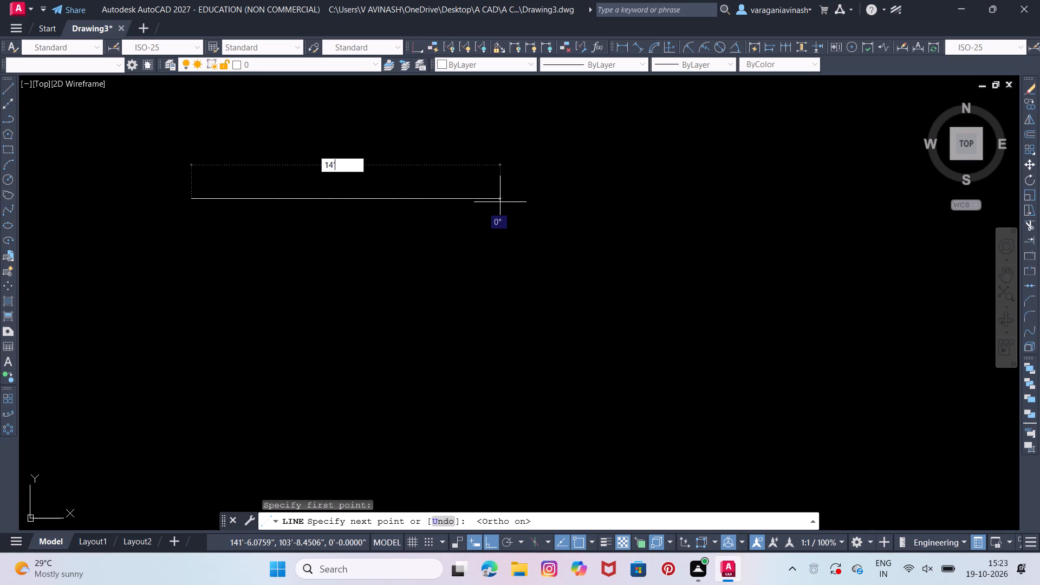
key(Return)
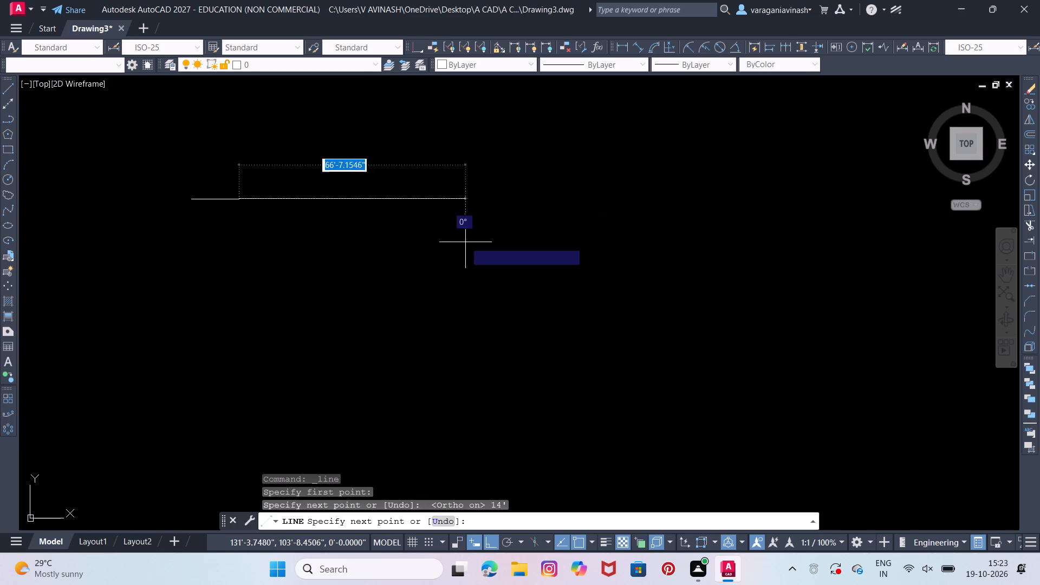
scroll(213, 199, up, 4)
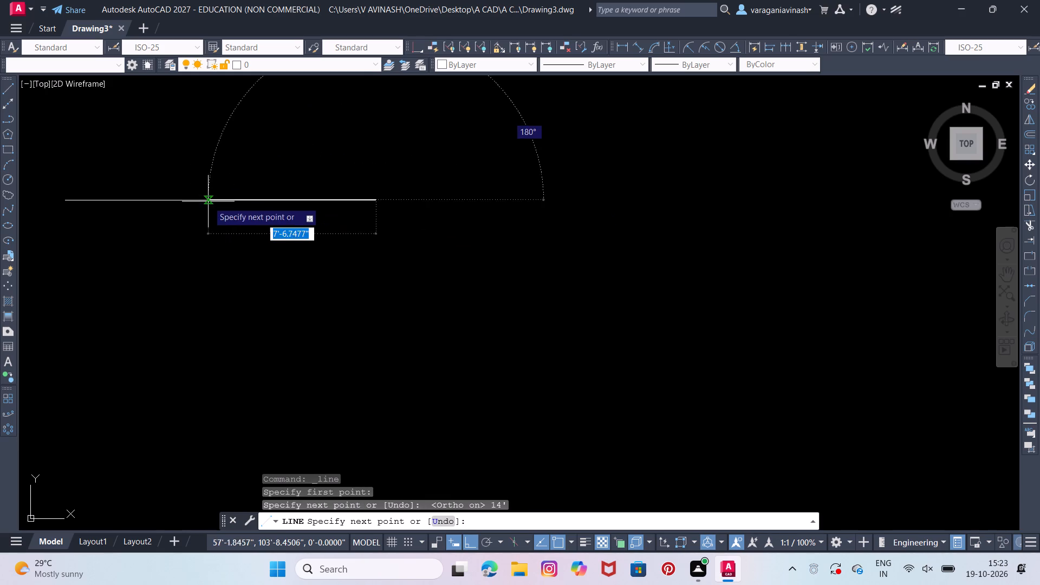
middle_drag(270, 200, 485, 159)
scroll(485, 187, down, 1)
key(Escape)
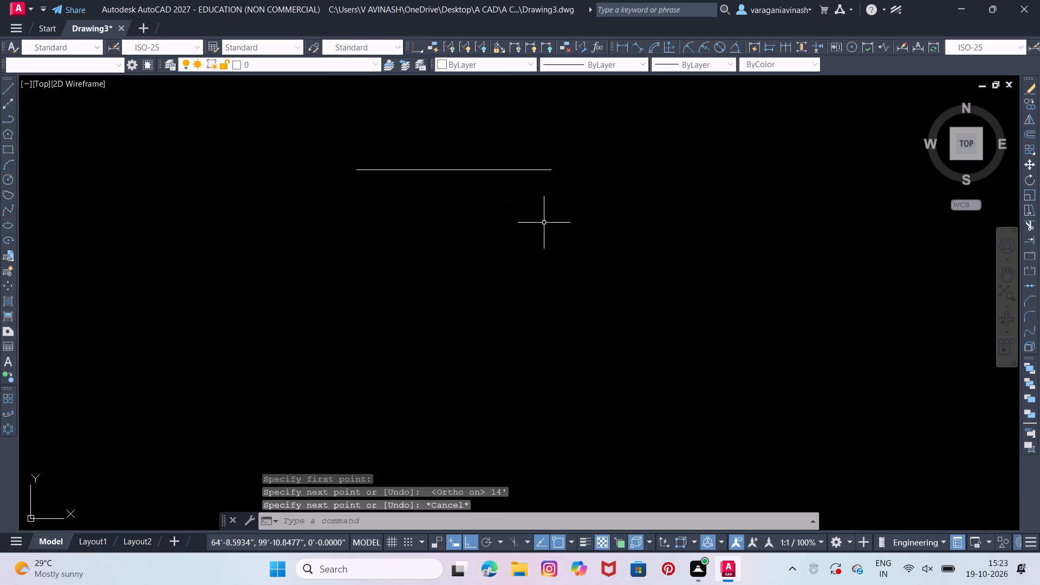
key(Escape)
Modify the ISO-25 dimension style's primary units to use a period as decimal separator and the Engineering unit format.
key(d)
key(Return)
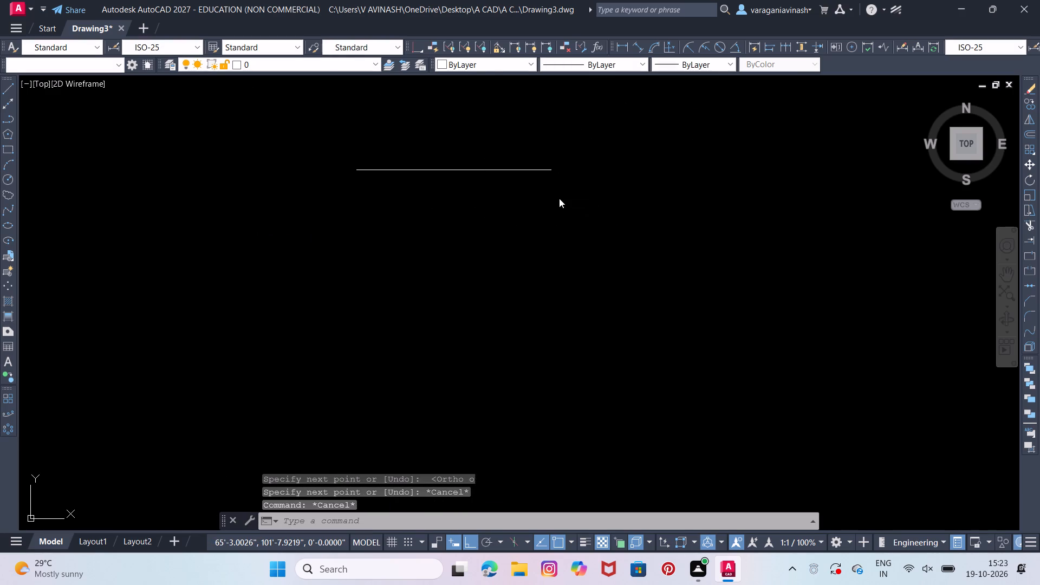
click(647, 256)
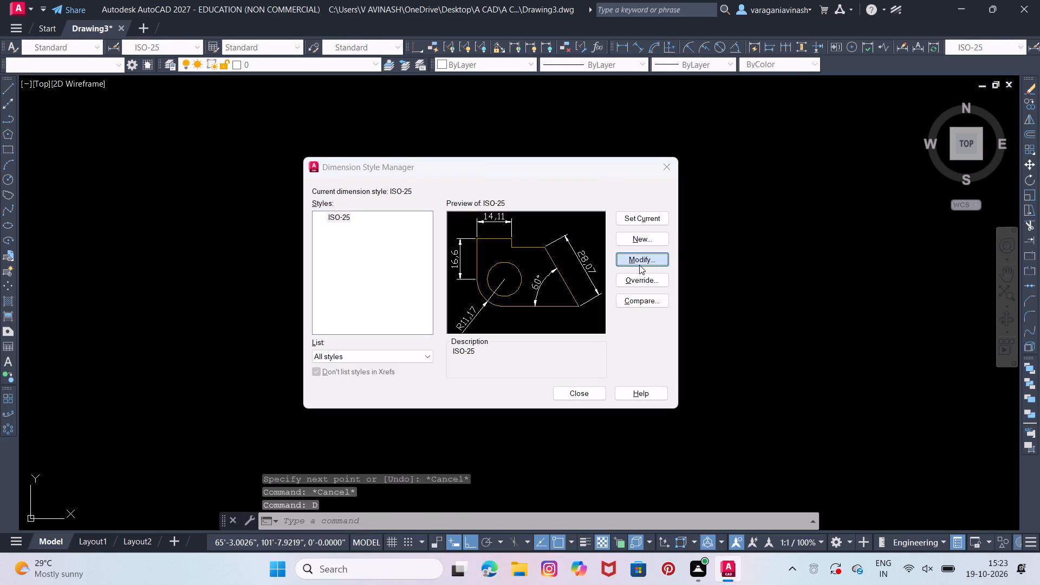
click(639, 265)
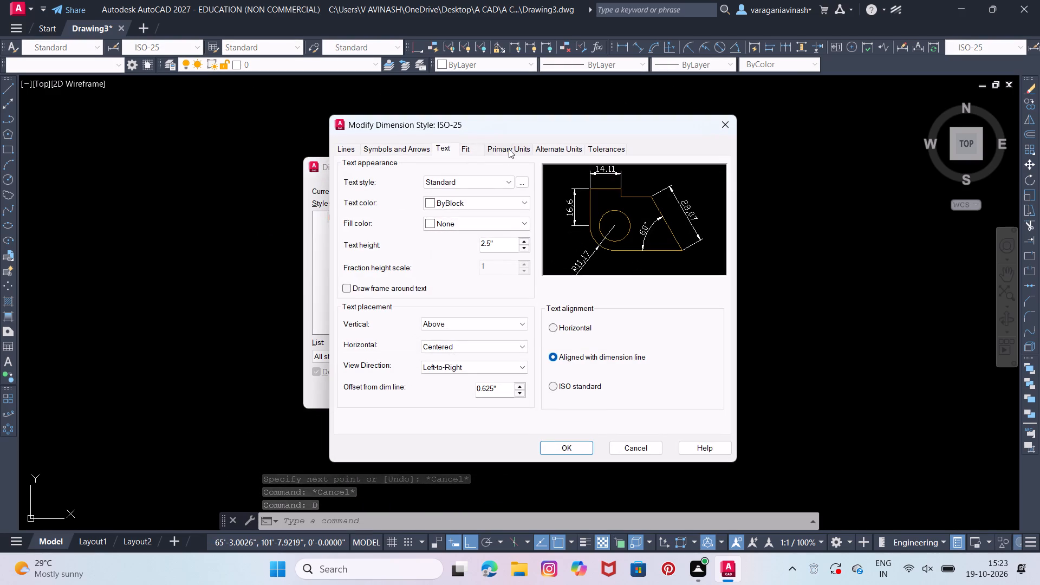
click(509, 149)
click(464, 174)
click(456, 206)
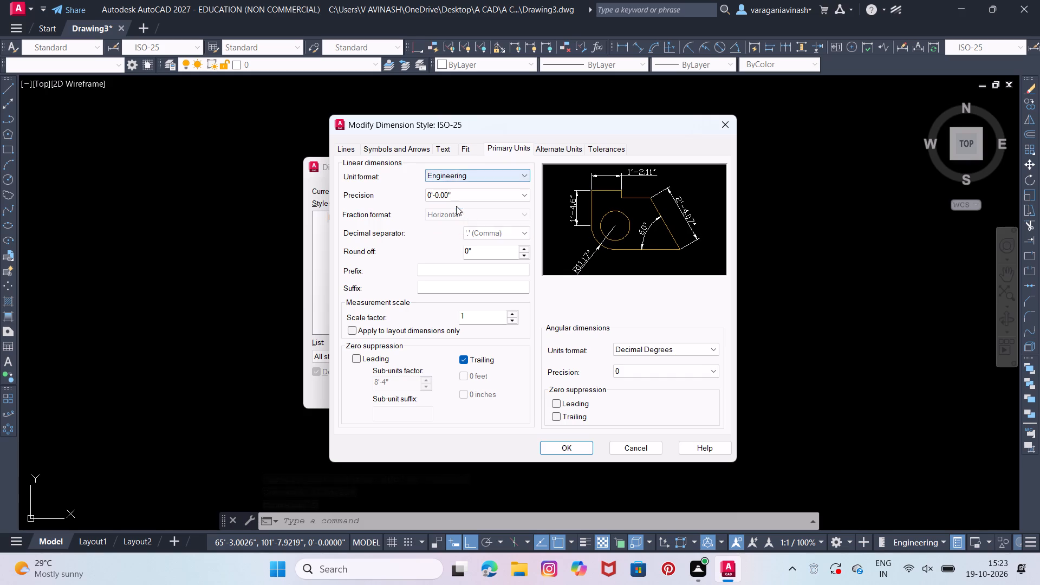
click(484, 235)
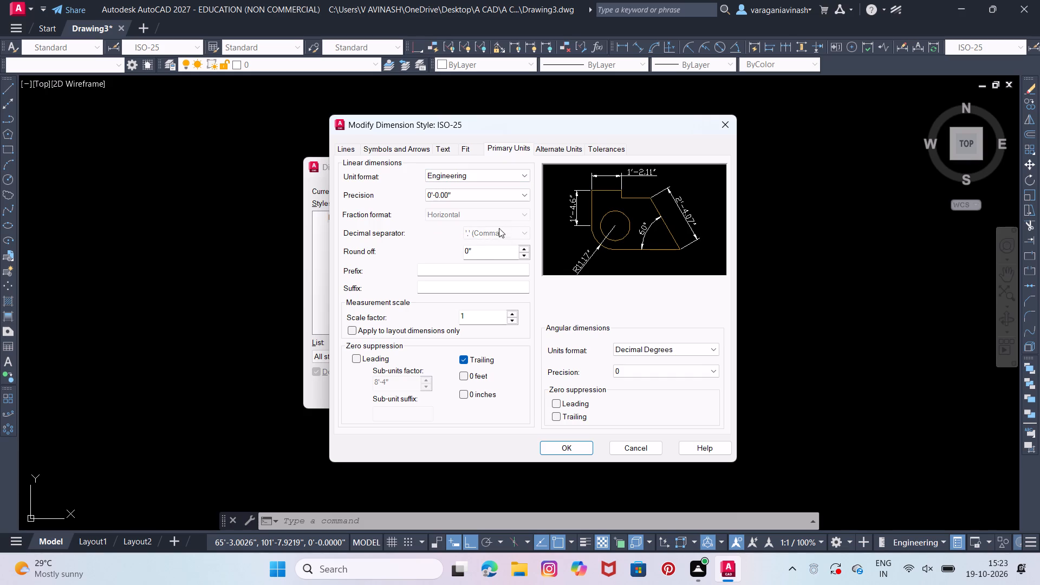
click(491, 232)
double_click(491, 237)
click(503, 174)
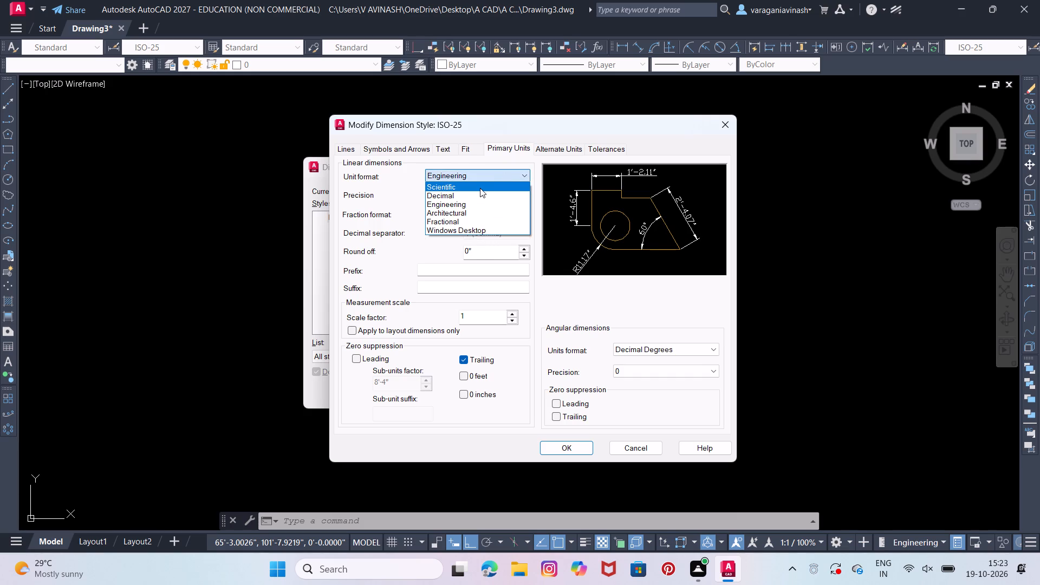
click(463, 198)
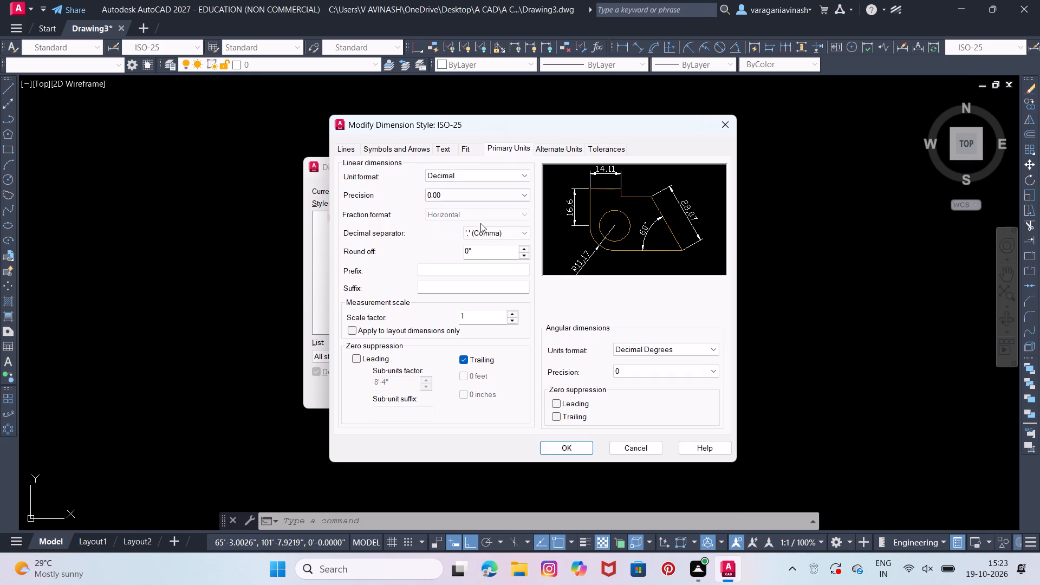
click(480, 232)
click(484, 245)
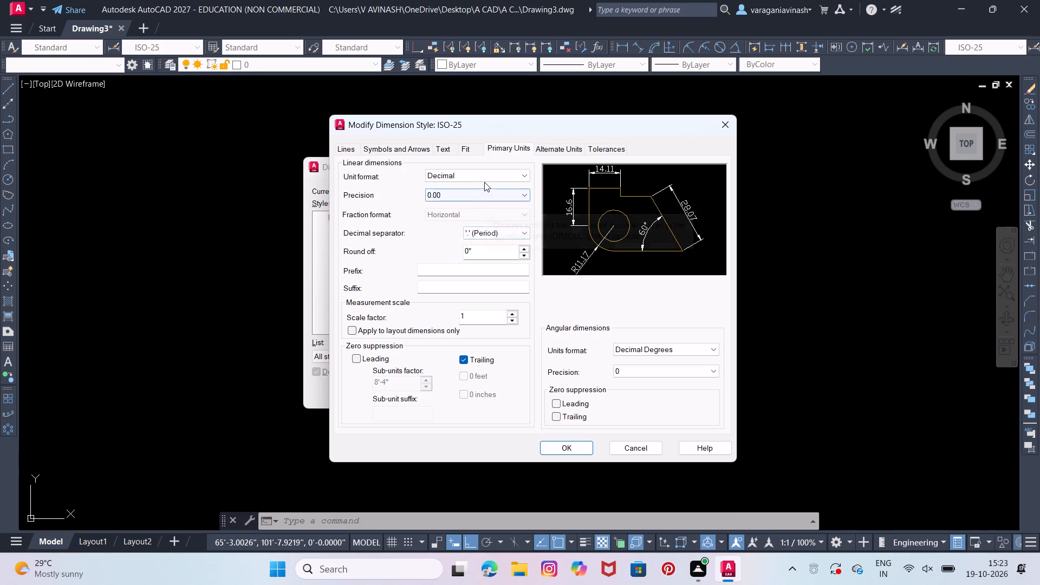
click(484, 178)
click(477, 203)
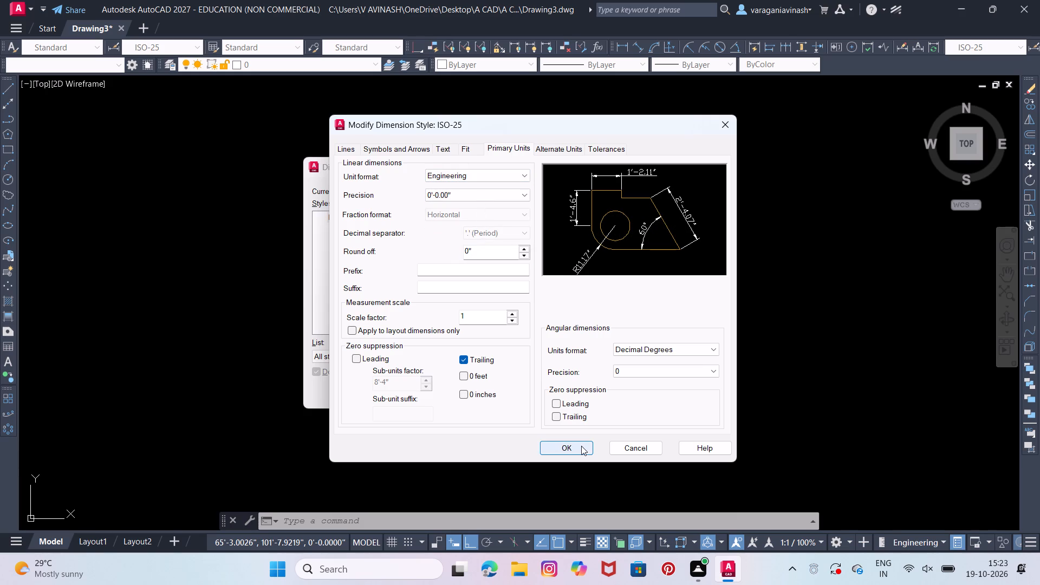
Change the Standard text style used by the dimension style to the Times New Roman font and apply it.
click(442, 153)
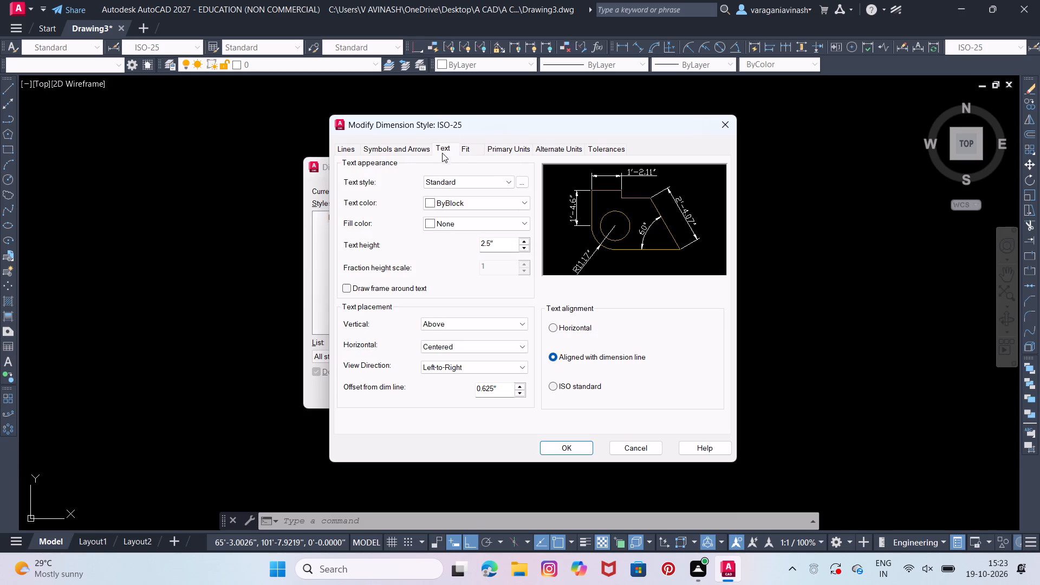
click(518, 181)
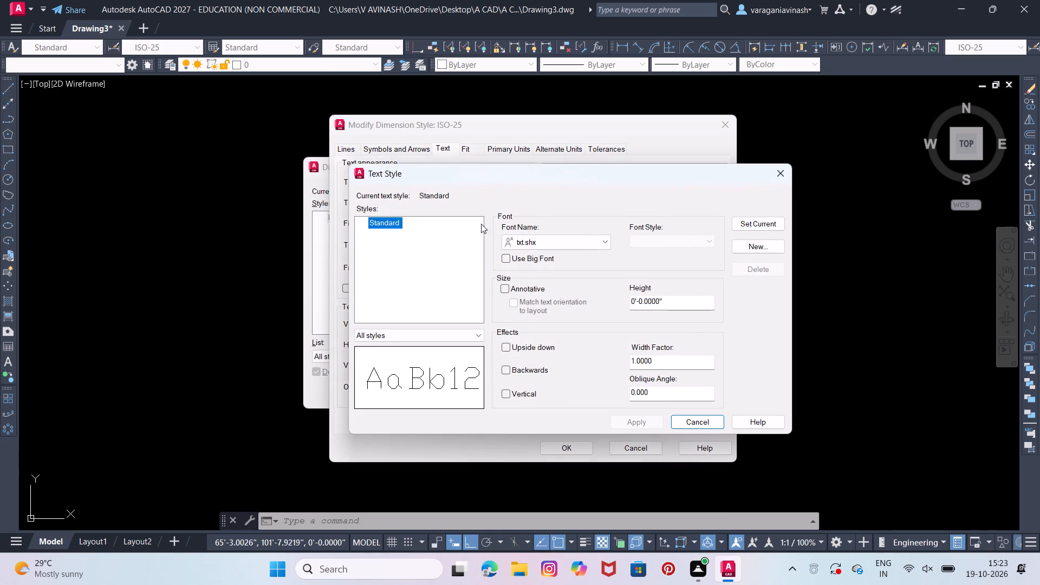
click(529, 244)
click(526, 21)
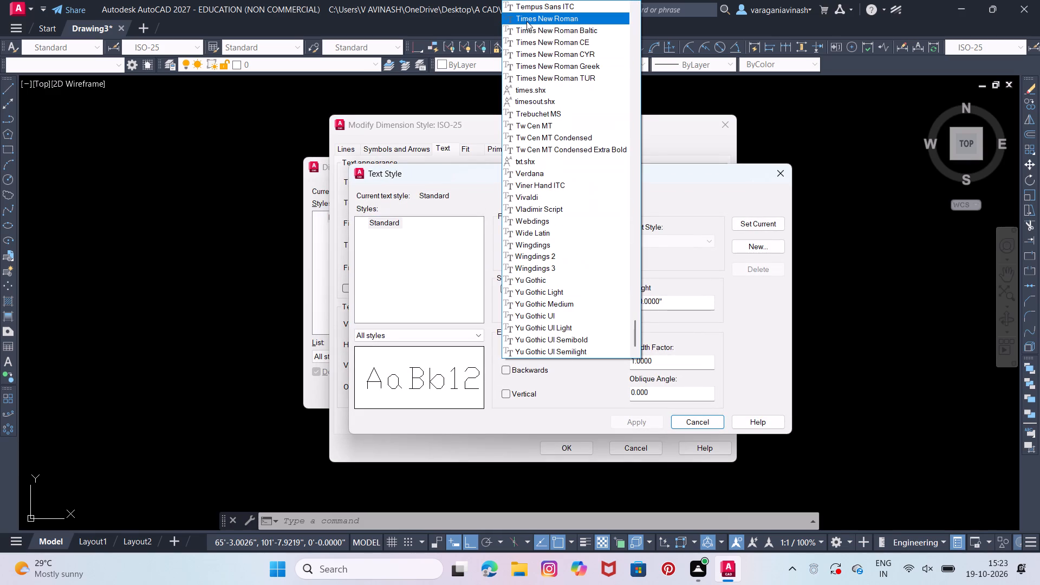
click(648, 424)
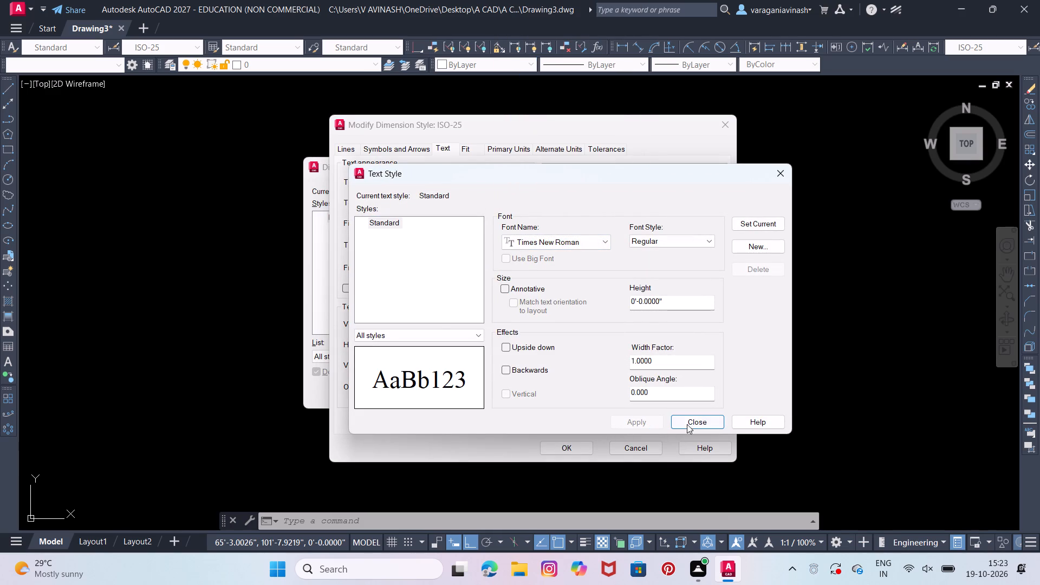
Save the ISO-25 dimension style modifications and close the Text Style and Dimension Style Manager dialogs.
click(690, 420)
click(579, 447)
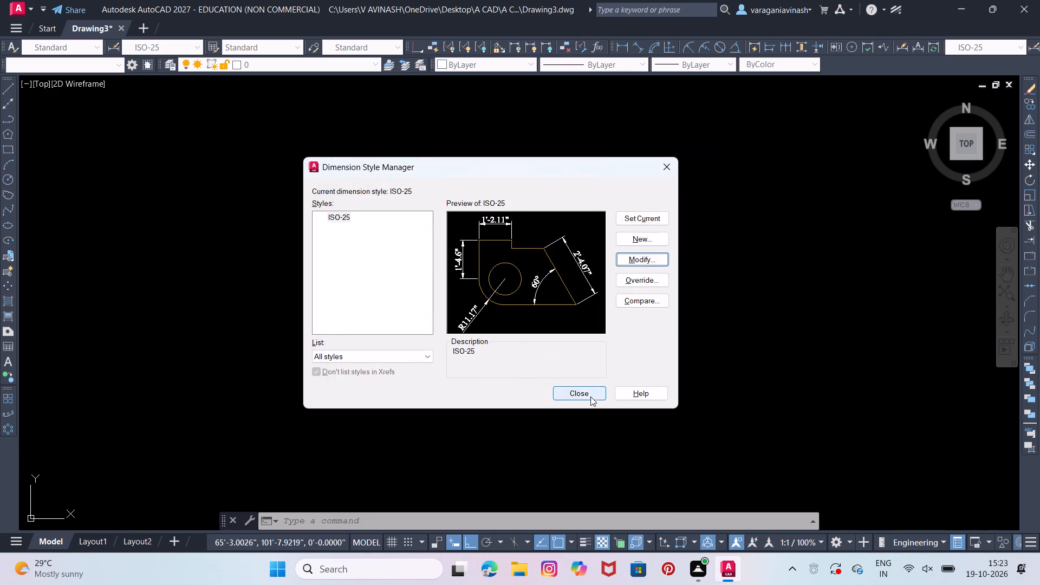
click(590, 396)
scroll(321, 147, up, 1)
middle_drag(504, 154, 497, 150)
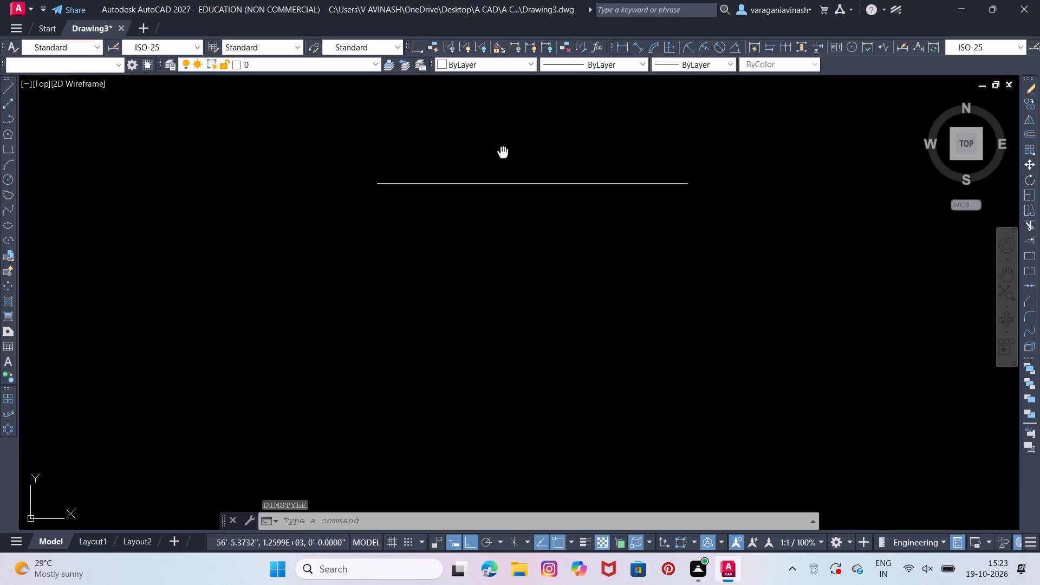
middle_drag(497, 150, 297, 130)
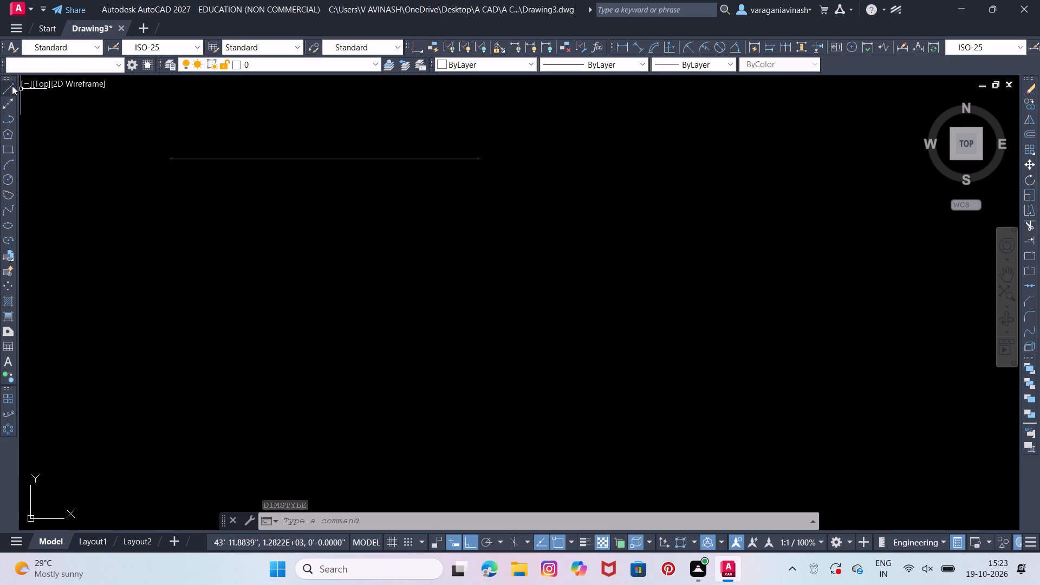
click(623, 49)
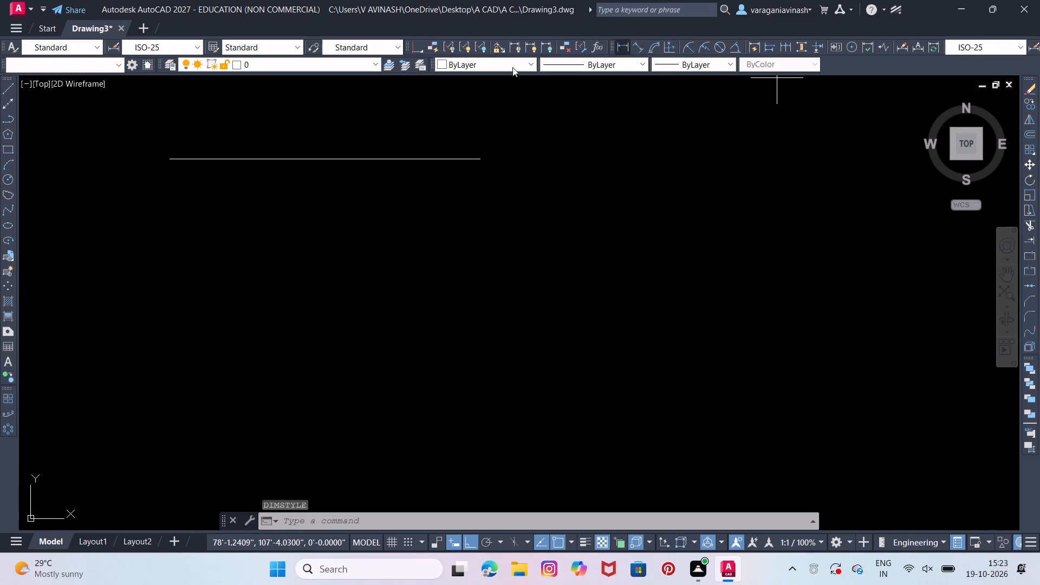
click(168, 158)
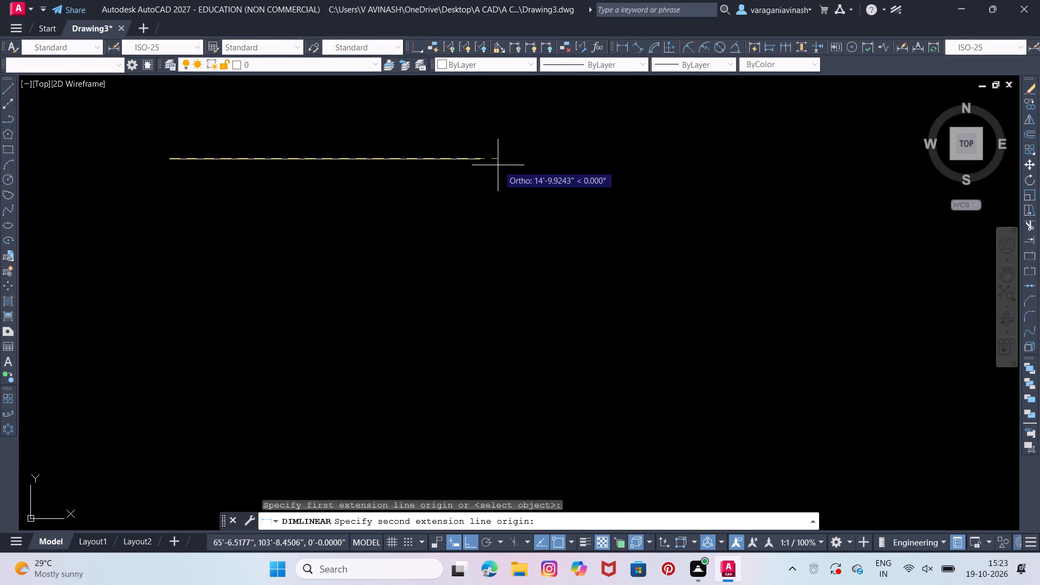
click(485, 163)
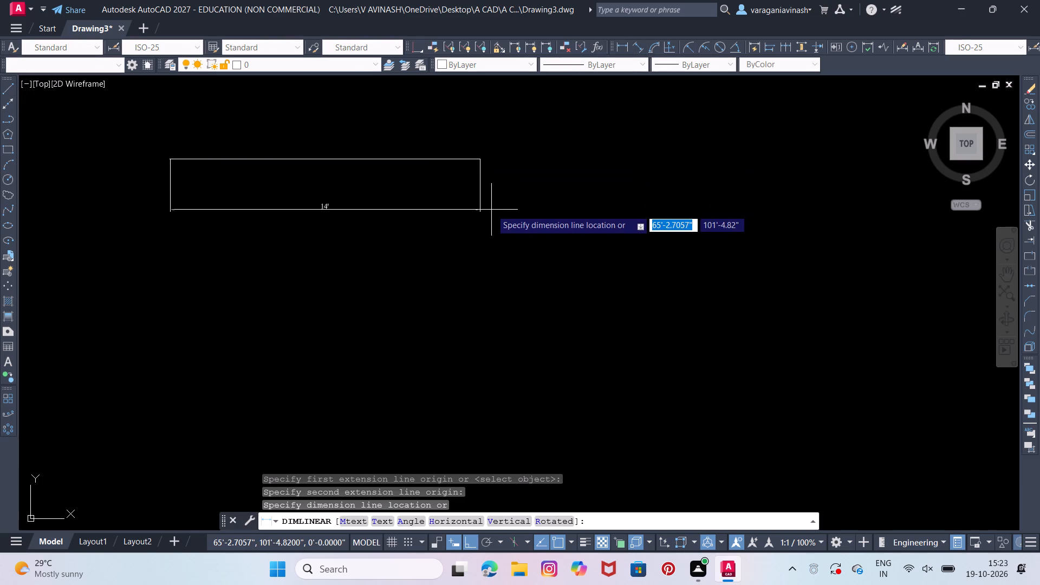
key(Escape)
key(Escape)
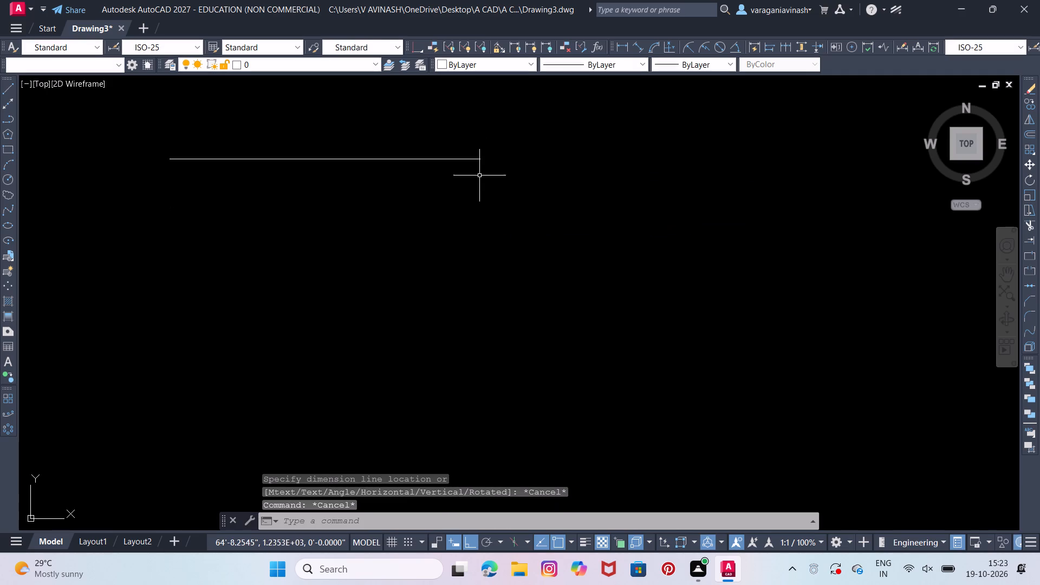
Complete a rectangle below the 14' line by drawing a 13' right side, a bottom side and a left side.
click(11, 88)
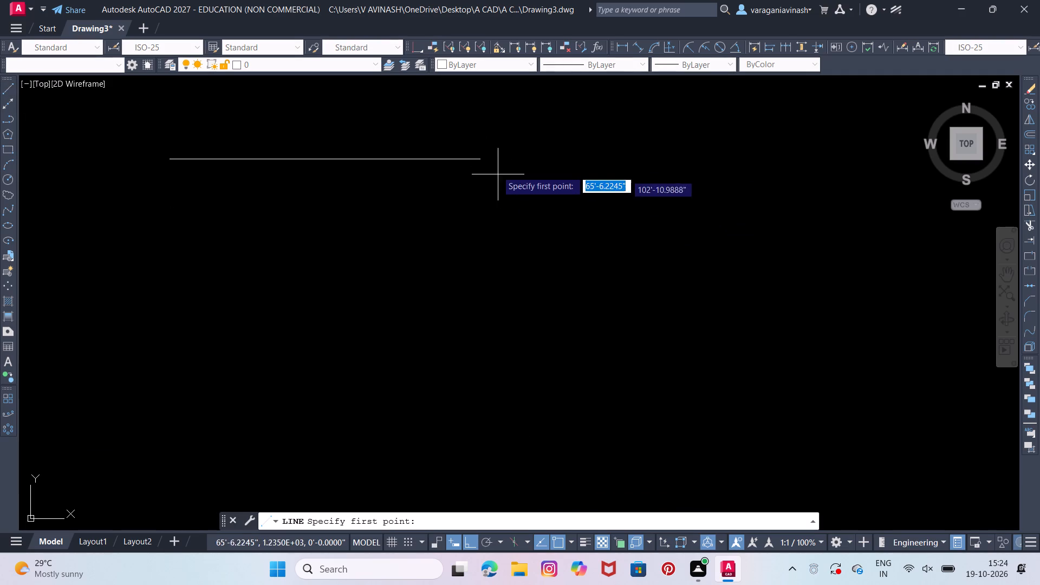
click(482, 159)
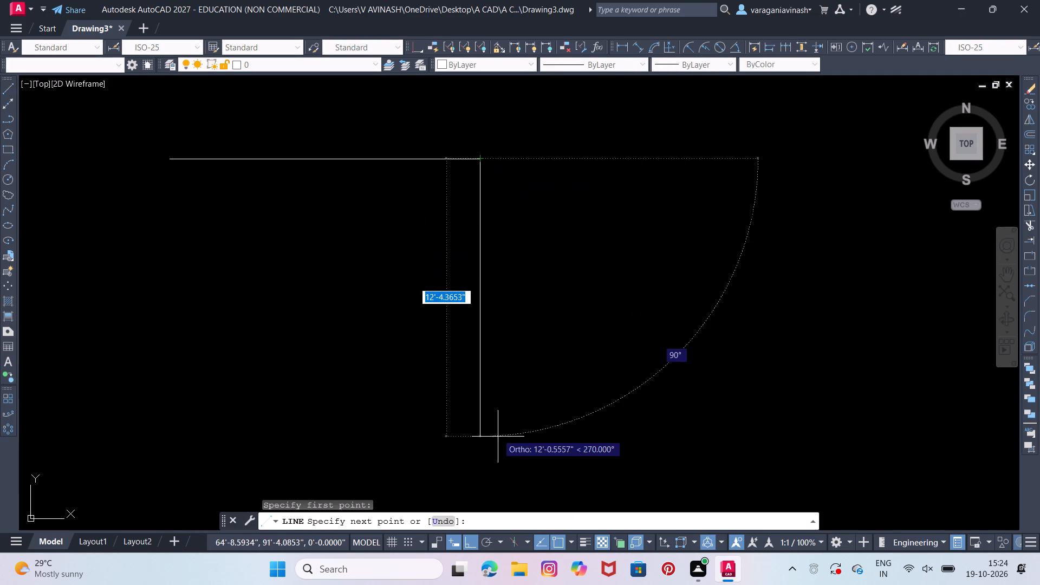
text(13')
key(Return)
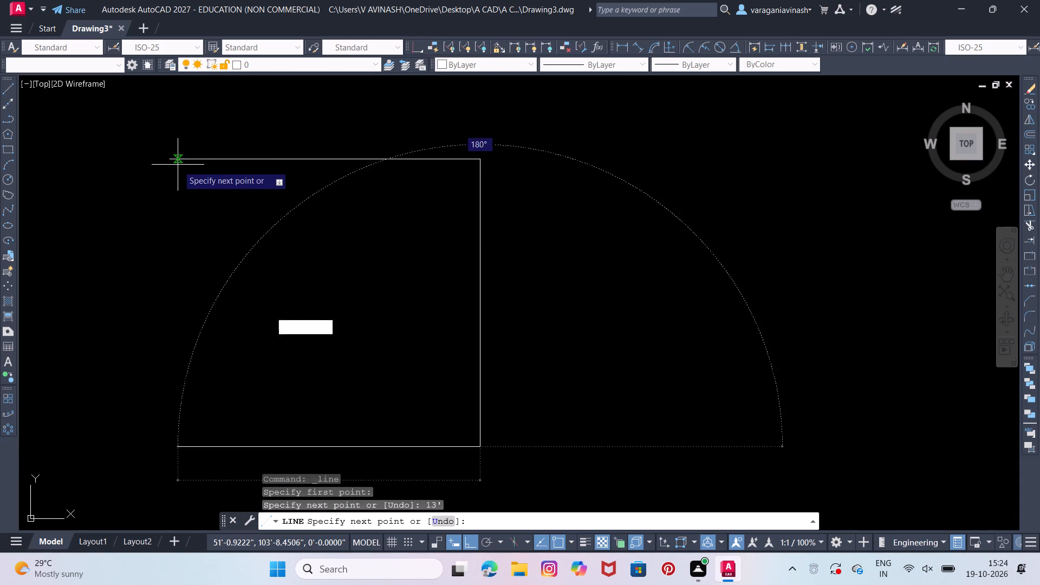
click(171, 194)
right_click(171, 194)
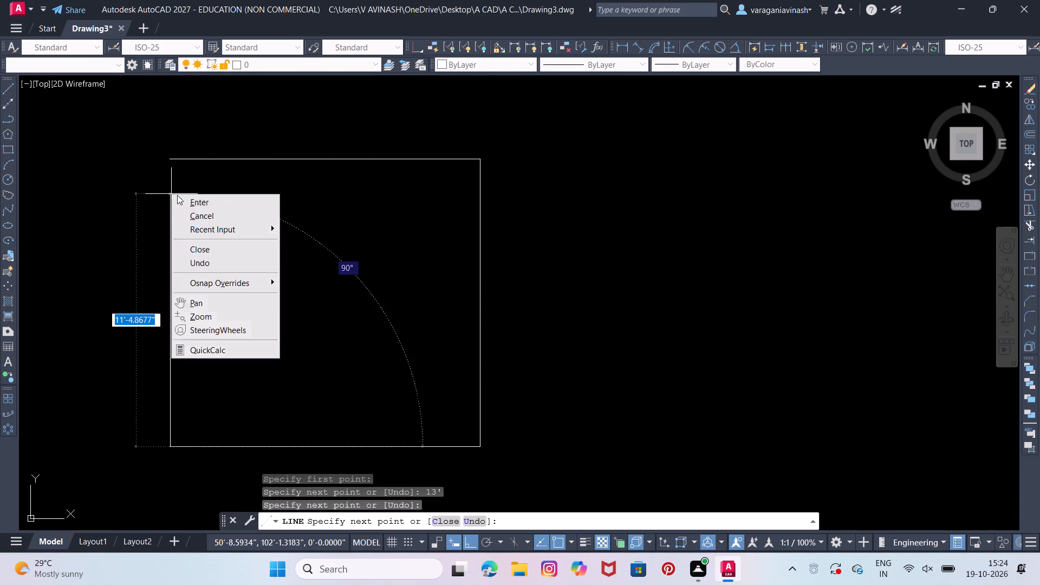
click(184, 200)
right_click(184, 200)
click(199, 205)
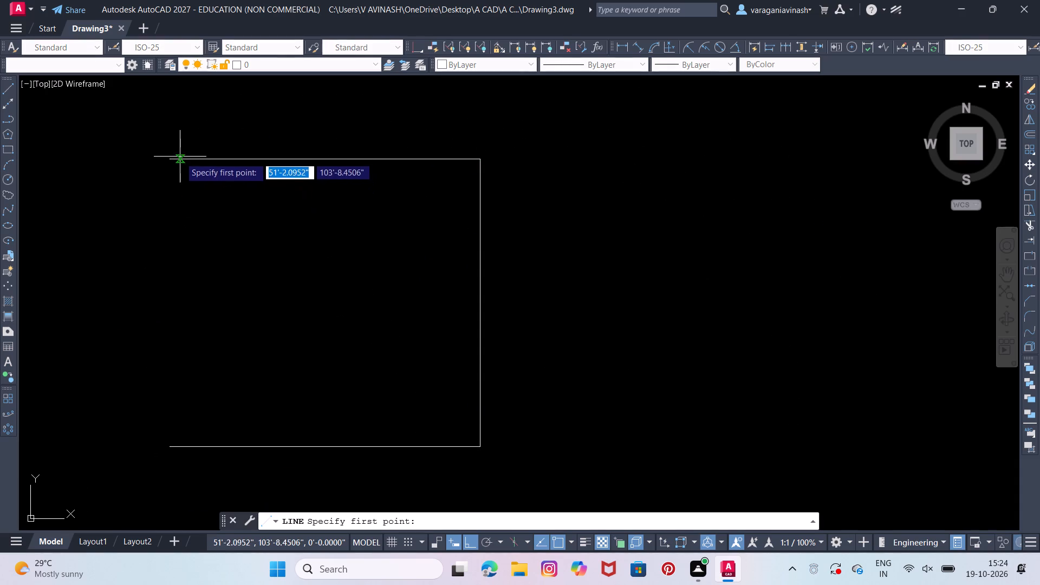
drag(174, 159, 174, 166)
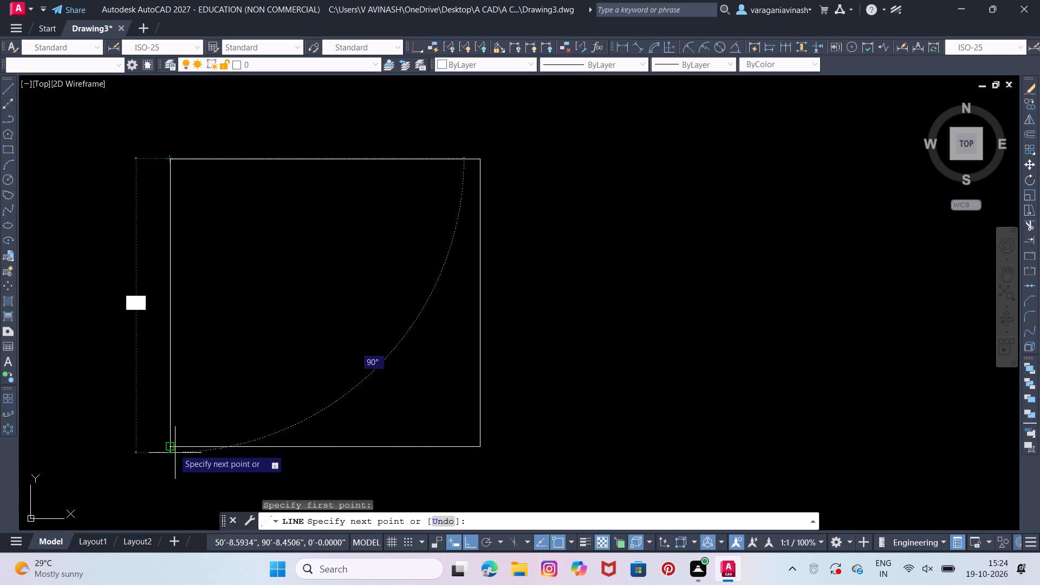
click(172, 448)
middle_drag(285, 424, 293, 406)
key(Escape)
key(Escape)
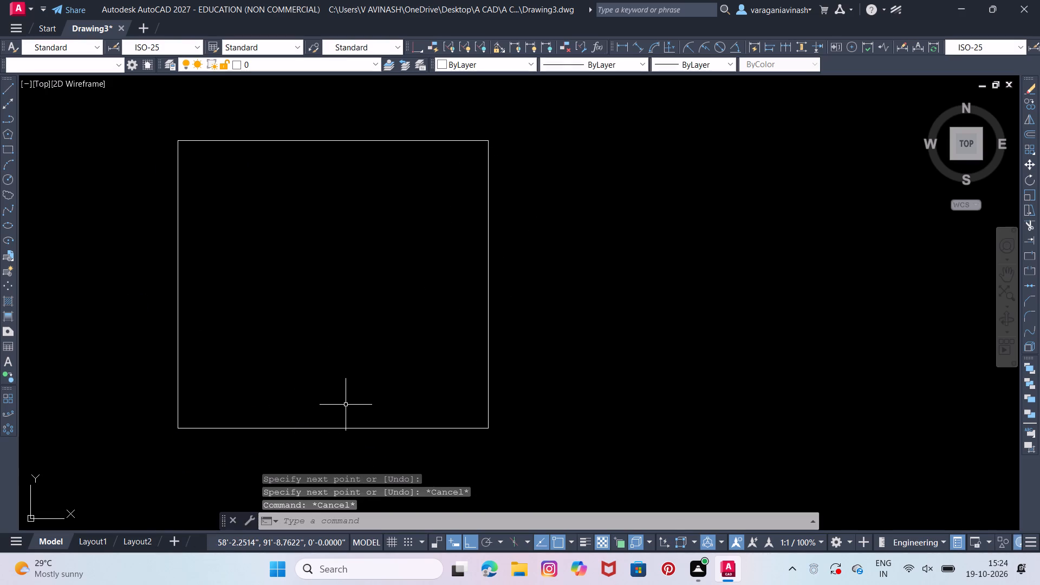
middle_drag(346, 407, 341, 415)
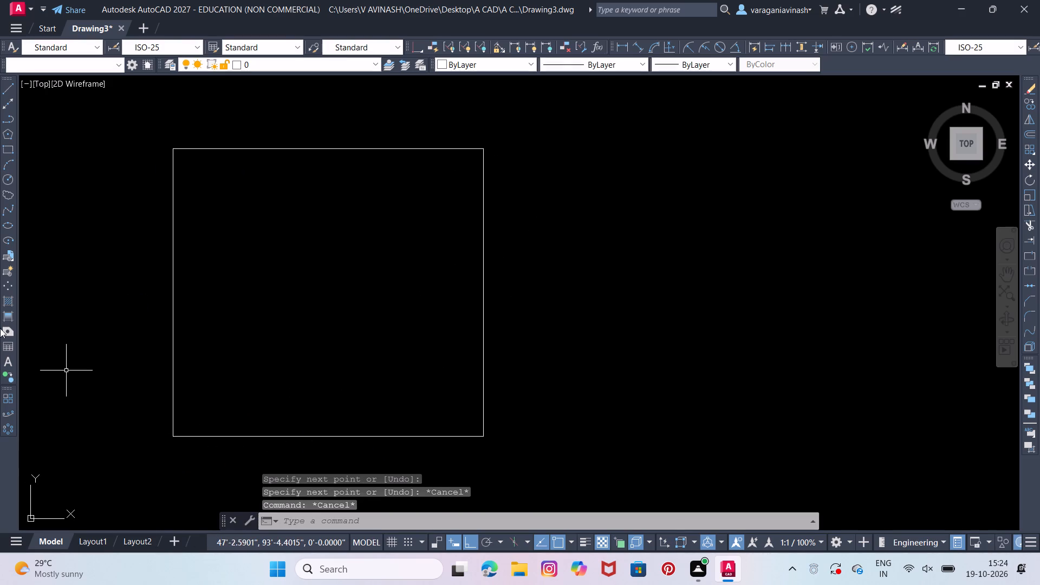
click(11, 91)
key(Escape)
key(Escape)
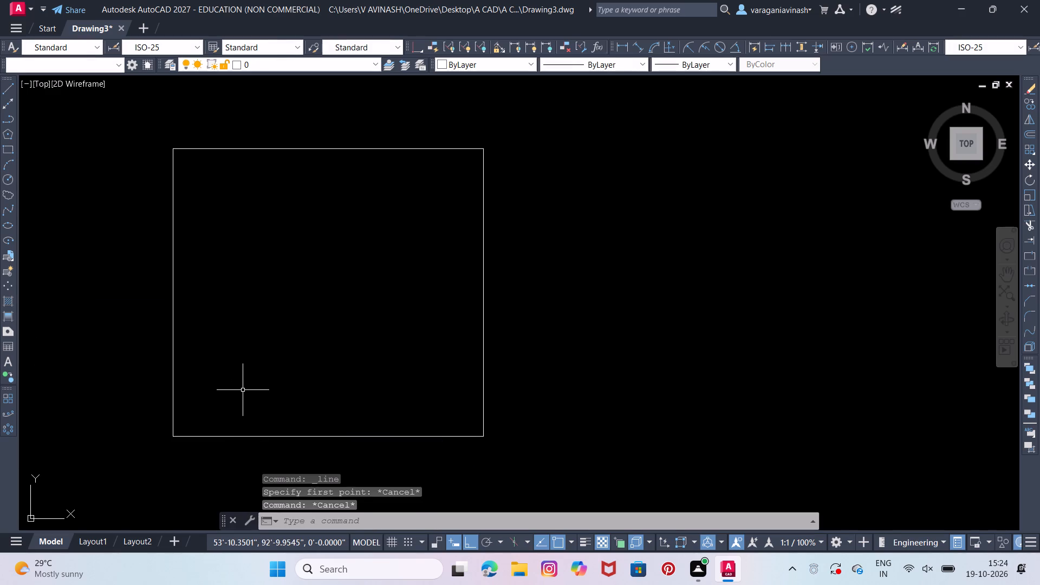
Offset the rectangle's left and top lines outward by 0'9".
key(o)
key(Return)
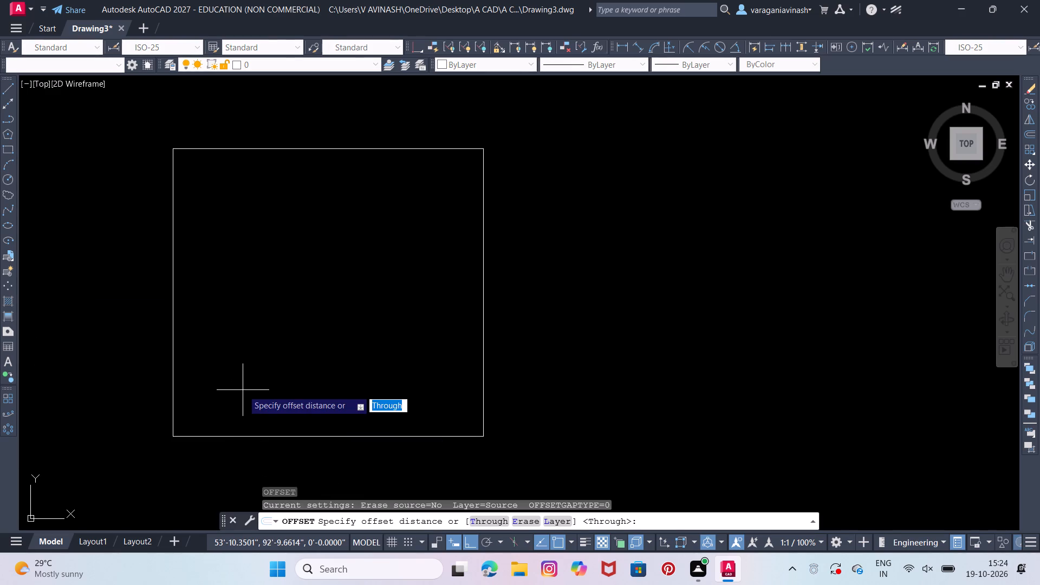
text(0'9)
key(Return)
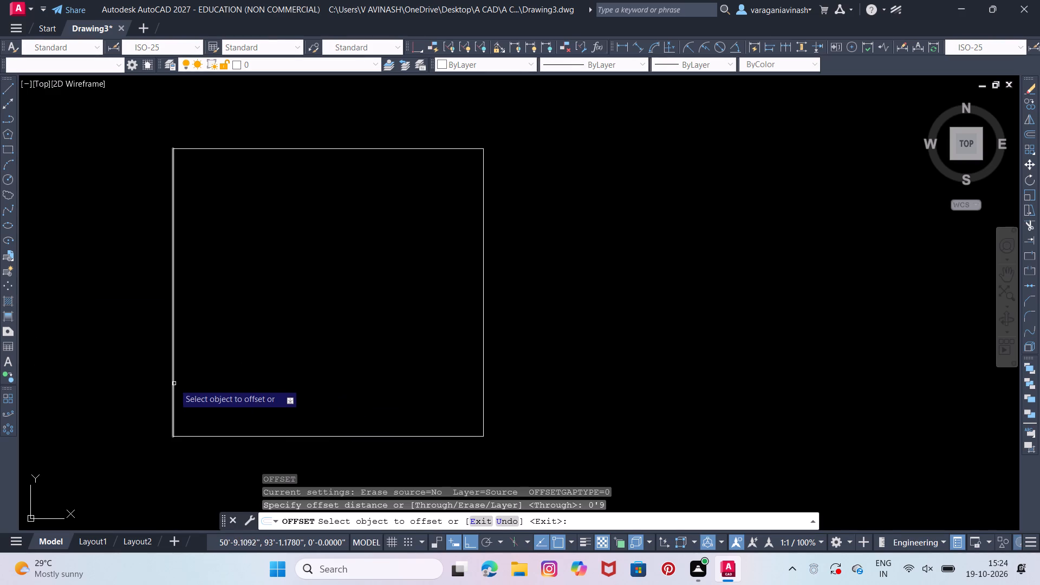
click(173, 383)
click(160, 385)
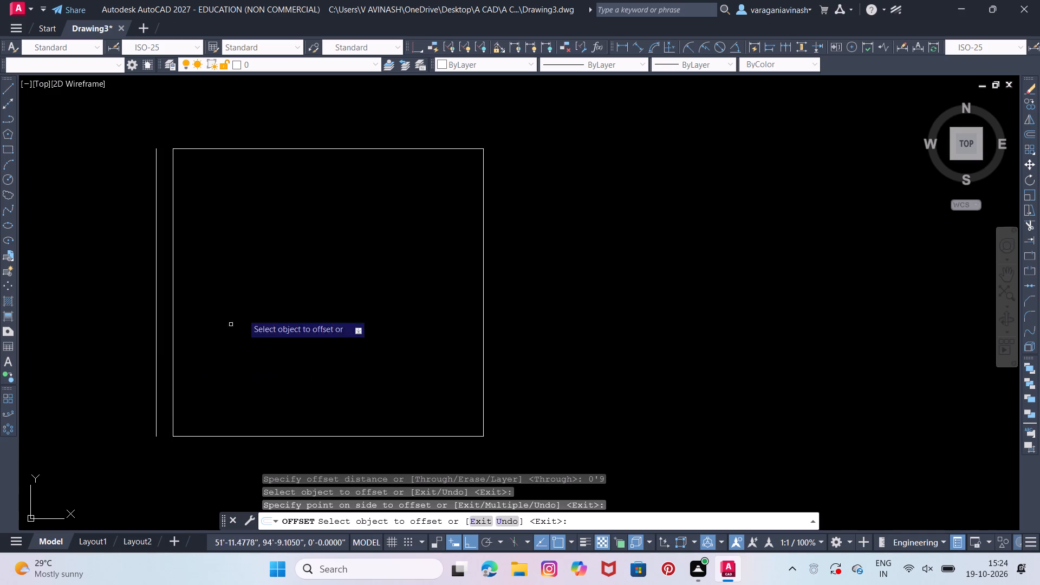
click(297, 149)
click(311, 133)
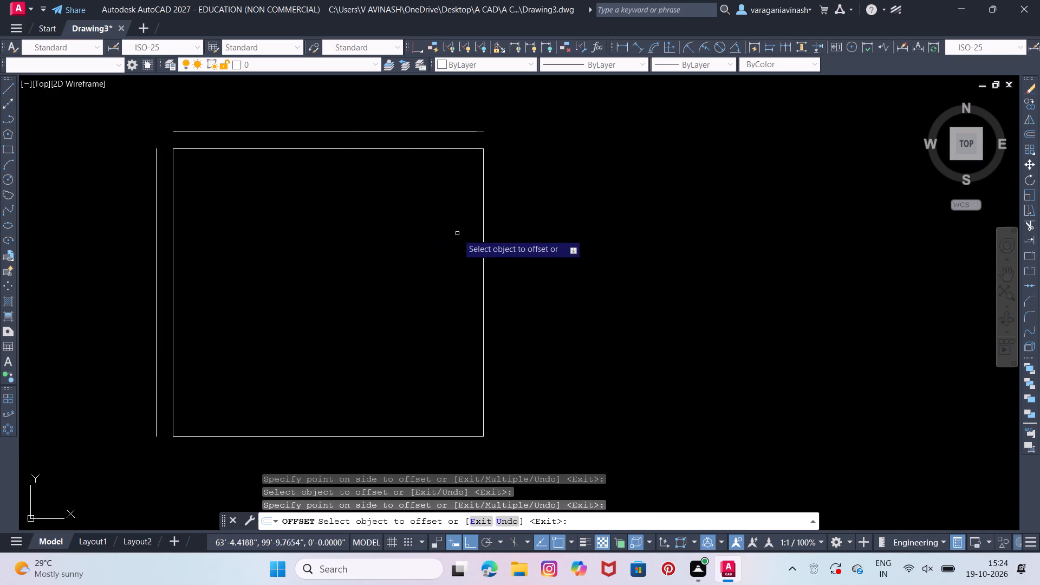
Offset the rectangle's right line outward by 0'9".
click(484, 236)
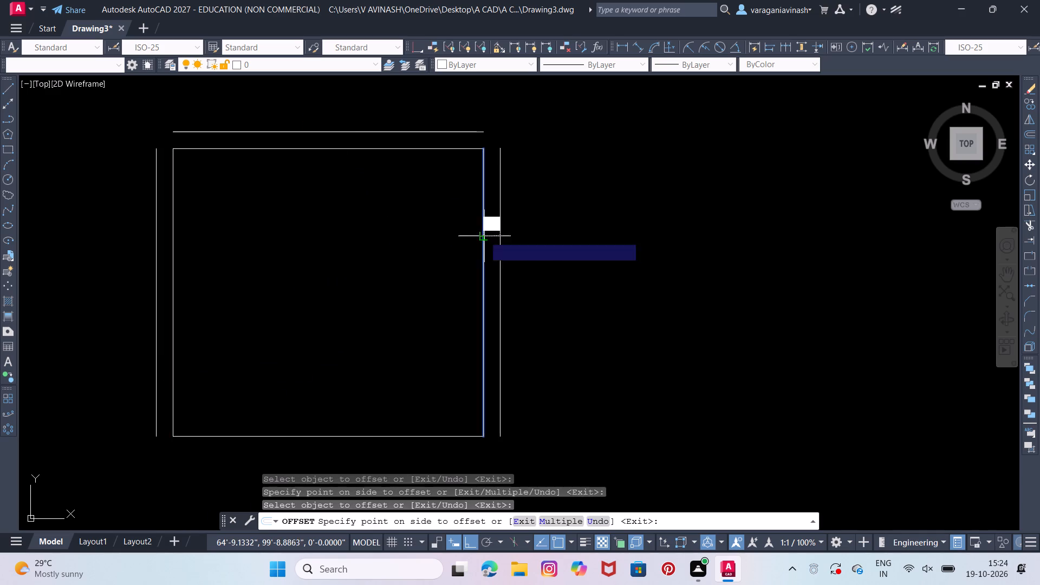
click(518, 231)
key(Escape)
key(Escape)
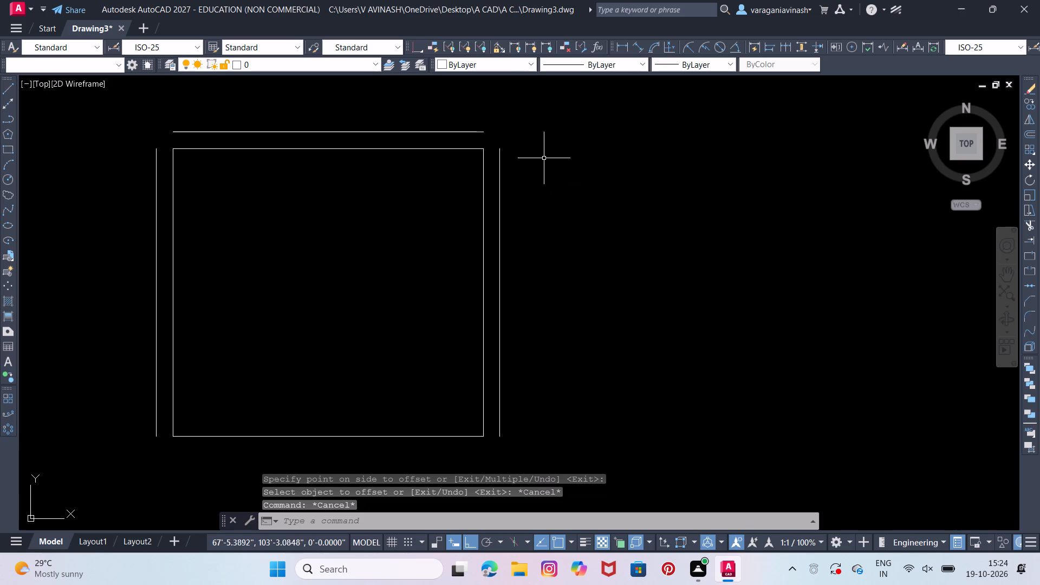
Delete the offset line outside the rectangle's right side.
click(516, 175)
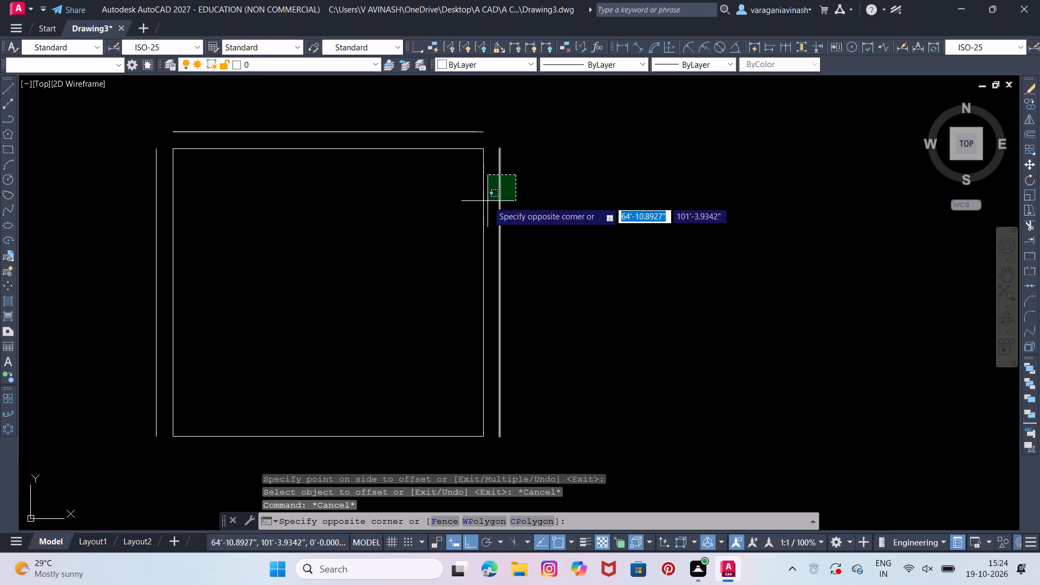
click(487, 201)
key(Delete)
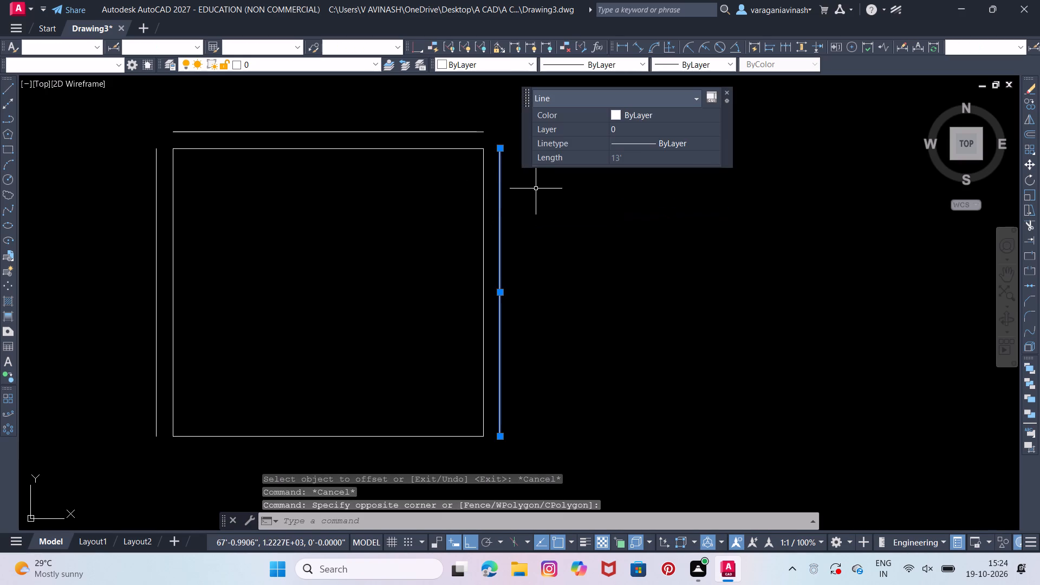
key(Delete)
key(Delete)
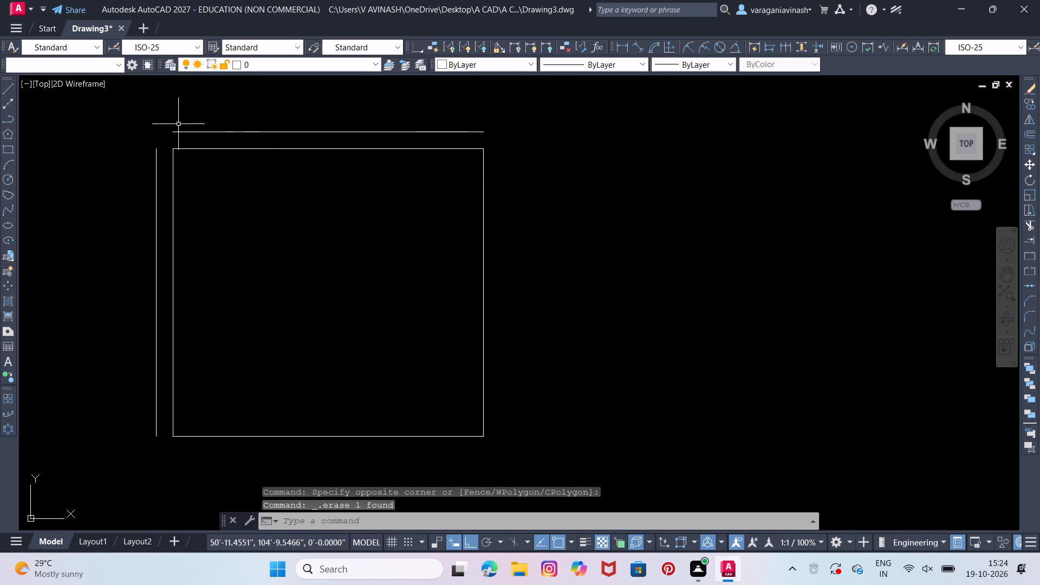
Stretch the top offset line's left end and the left offset line's upper end to meet at the outer upper-left corner.
click(180, 130)
click(174, 131)
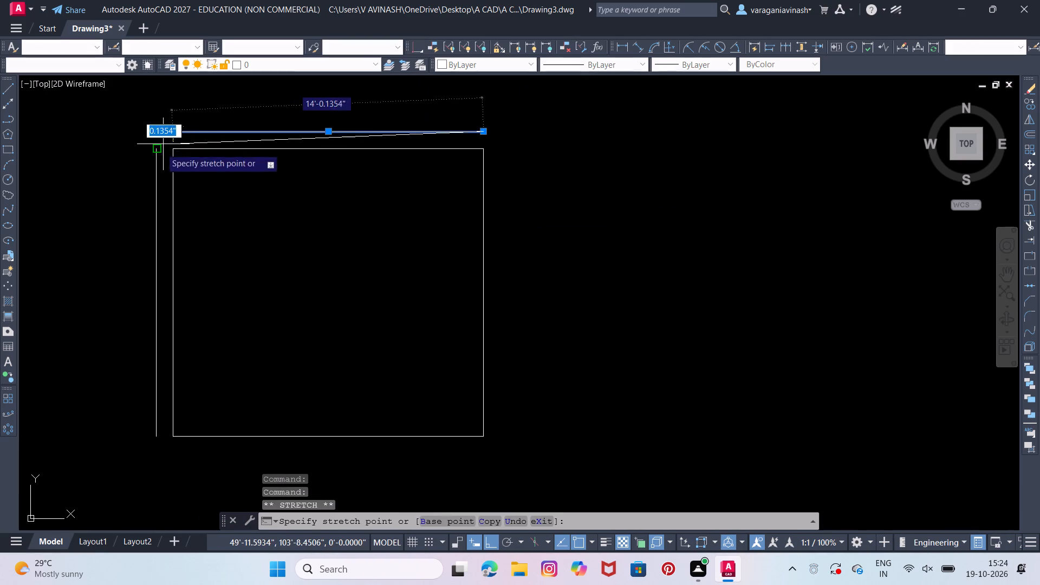
click(154, 131)
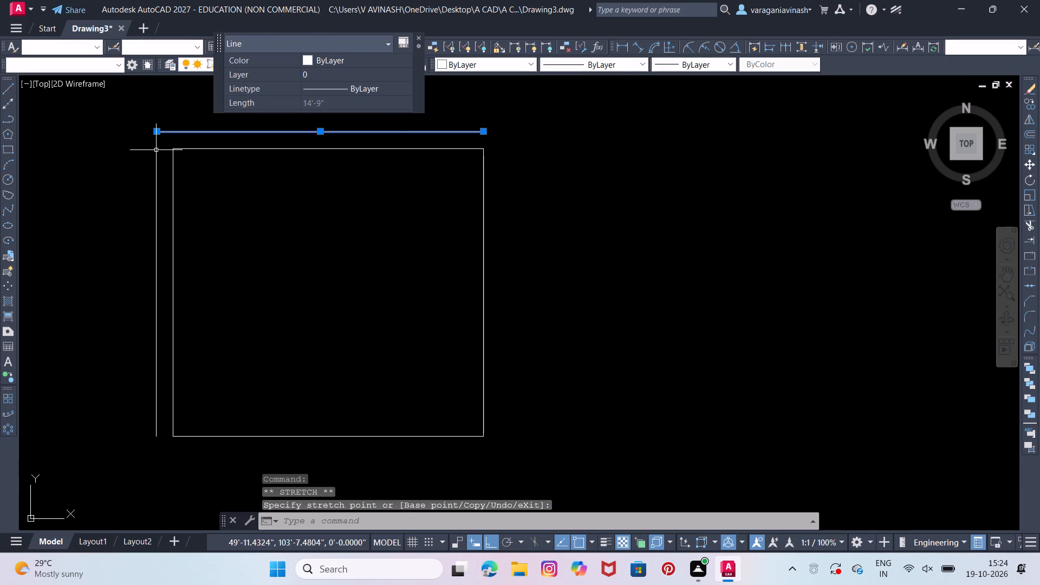
click(156, 150)
click(156, 147)
click(157, 129)
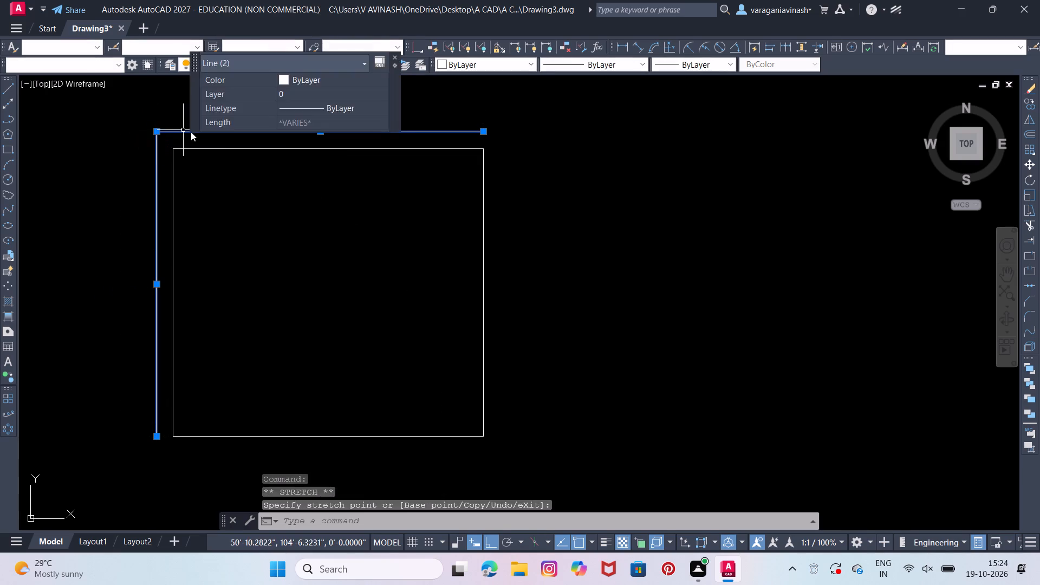
key(Escape)
key(Escape)
Offset the rectangle's right line outward by 0'6".
middle_drag(434, 165, 406, 147)
scroll(400, 144, down, 1)
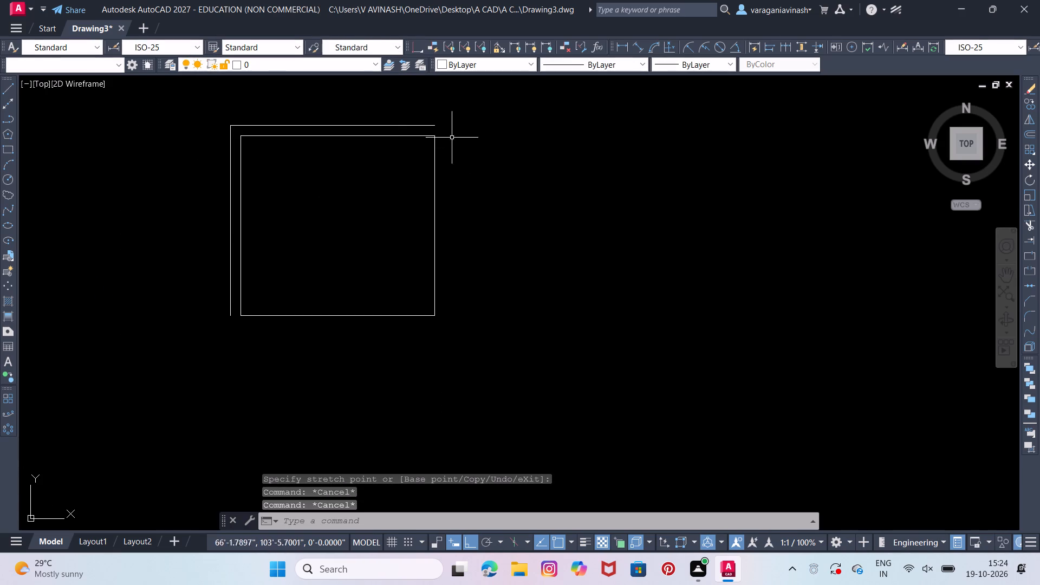
middle_drag(411, 137, 341, 148)
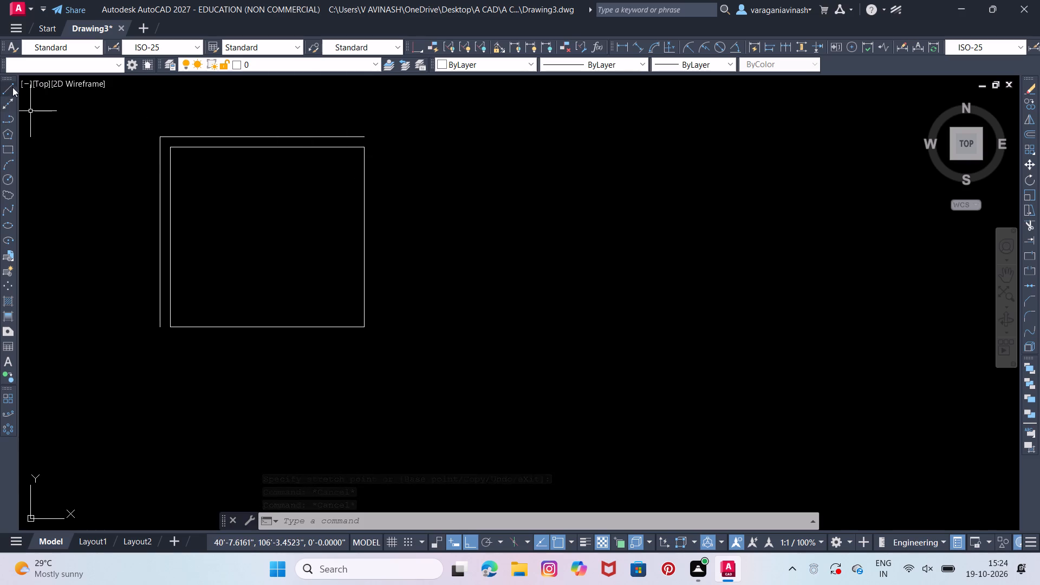
key(Escape)
key(o)
key(Return)
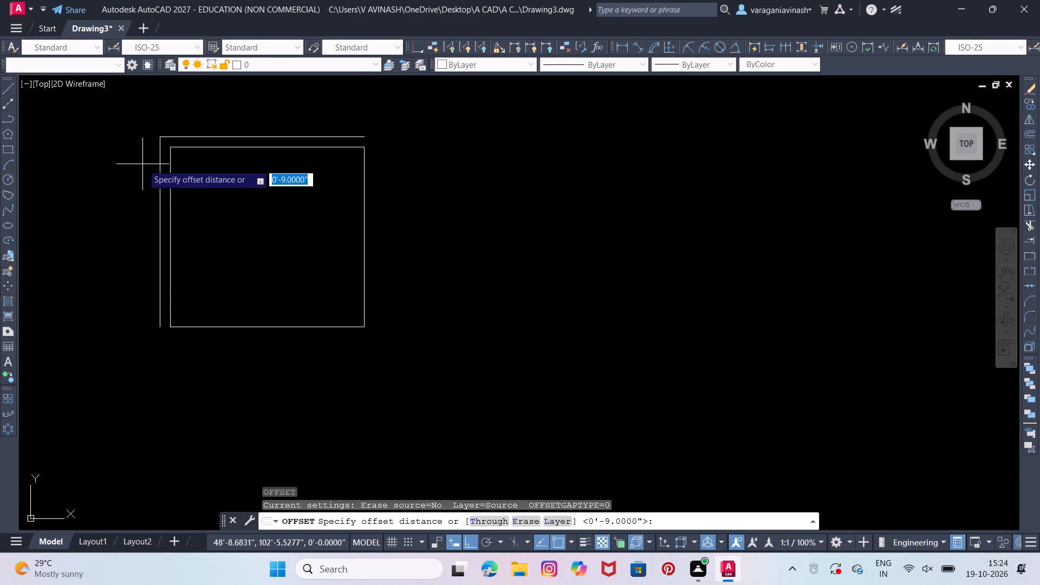
text(0'6)
key(Return)
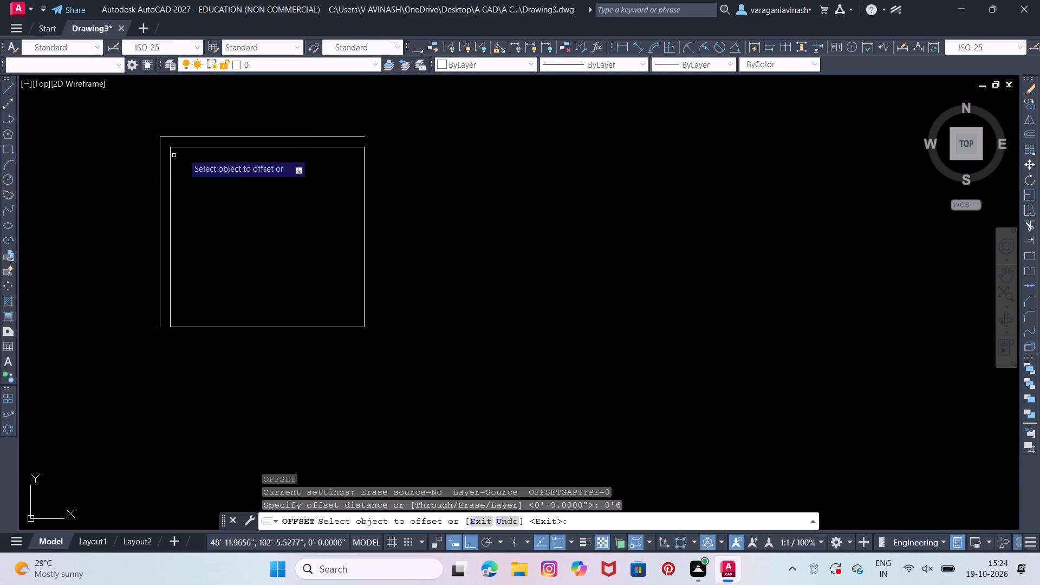
click(365, 206)
click(385, 205)
key(Escape)
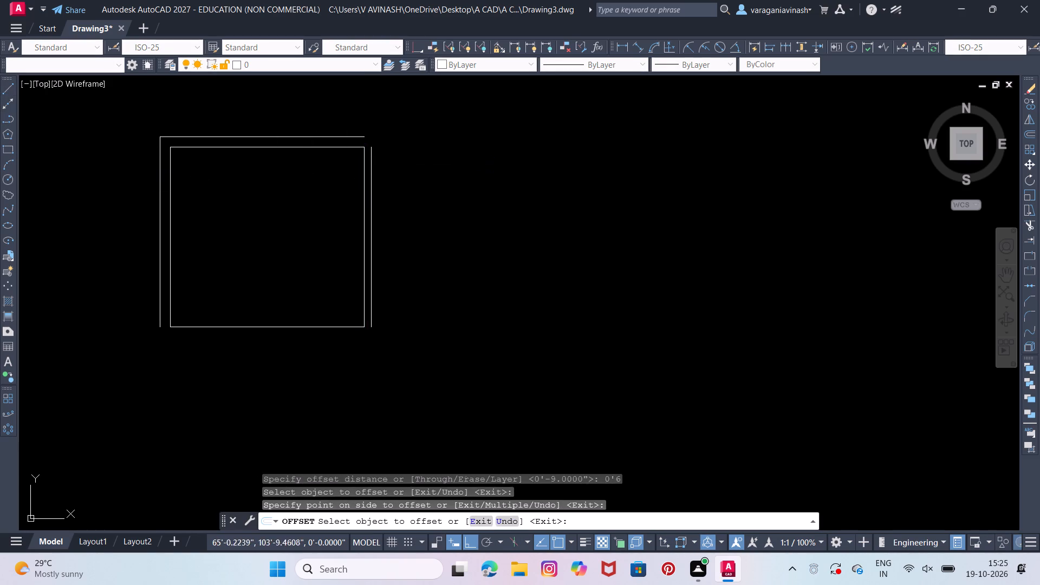
key(Escape)
Draw a 6" line from the outer top line's right end to align with the 6" offset line of the first room.
scroll(363, 136, up, 1)
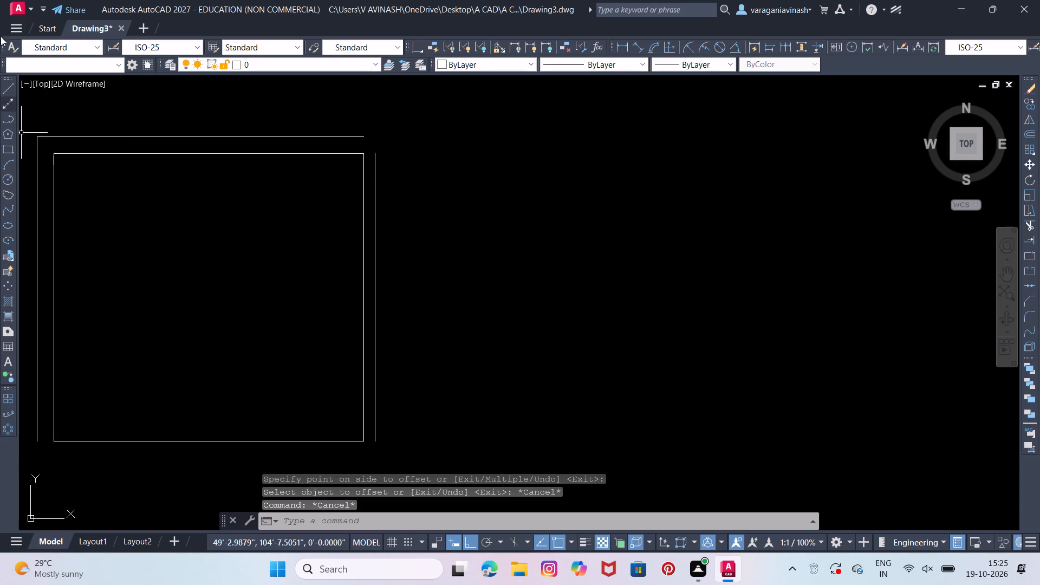
click(6, 90)
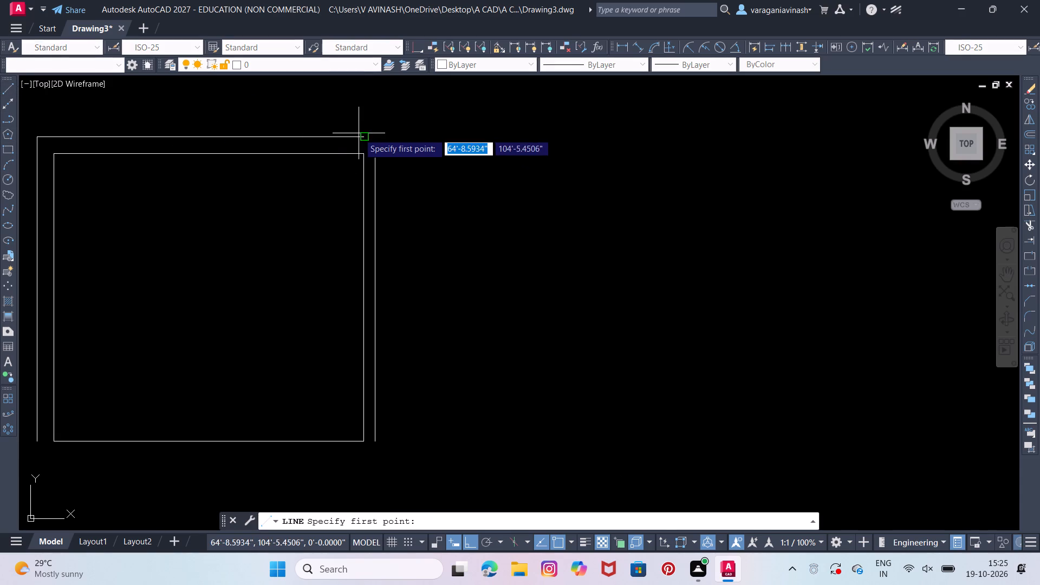
click(367, 138)
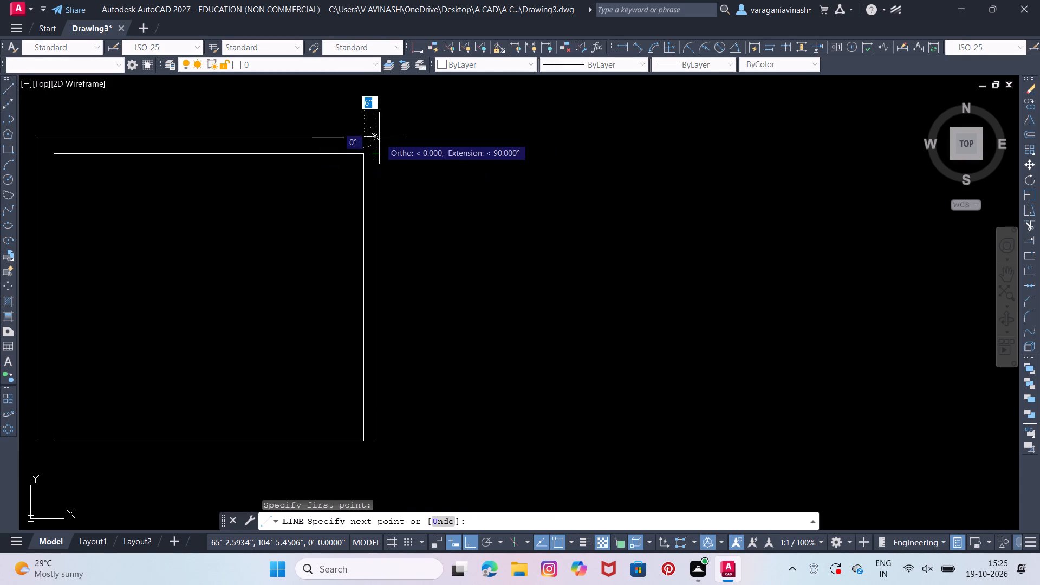
click(379, 136)
key(Escape)
Draw a second room 10' wide and 8' deep from the upper end of the first room's 6" offset line.
right_click(382, 138)
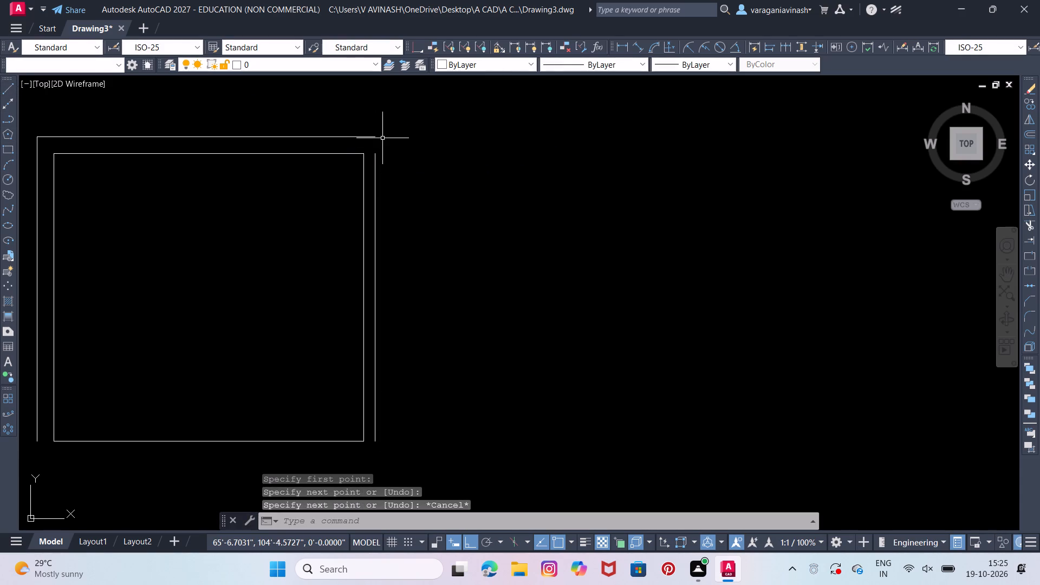
click(398, 140)
click(378, 154)
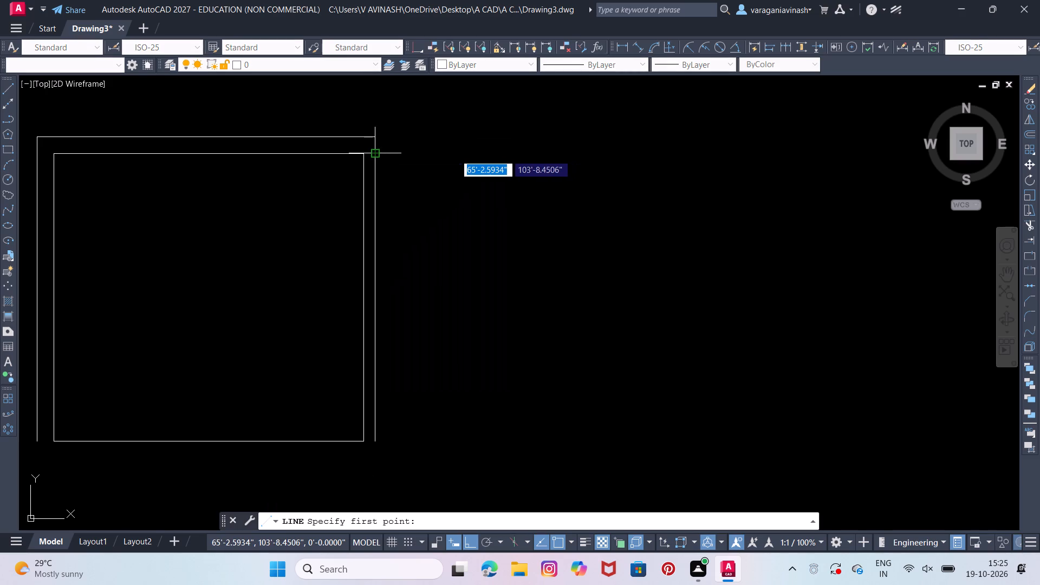
middle_drag(538, 157, 533, 141)
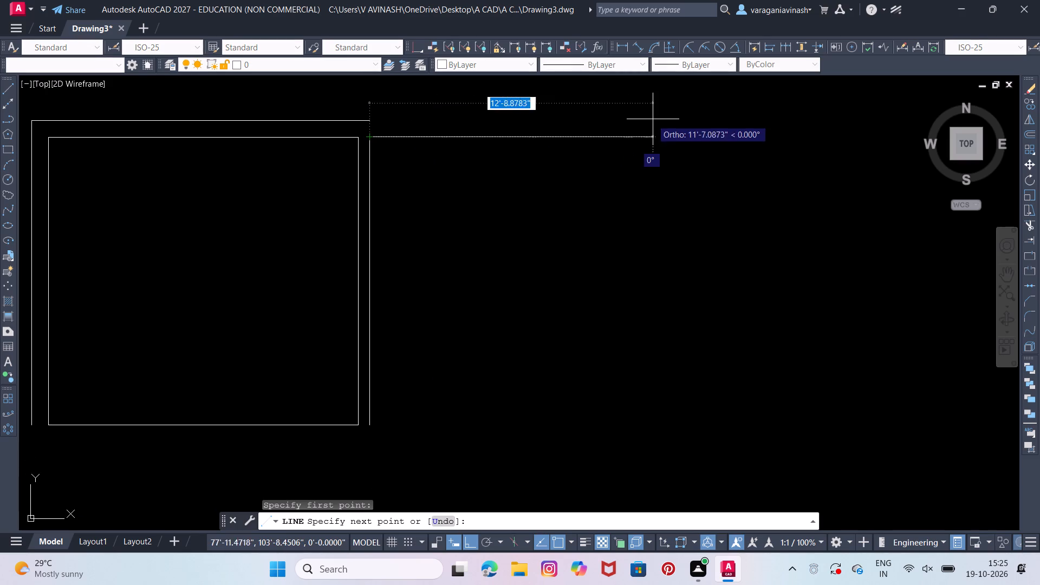
text(10')
key(Return)
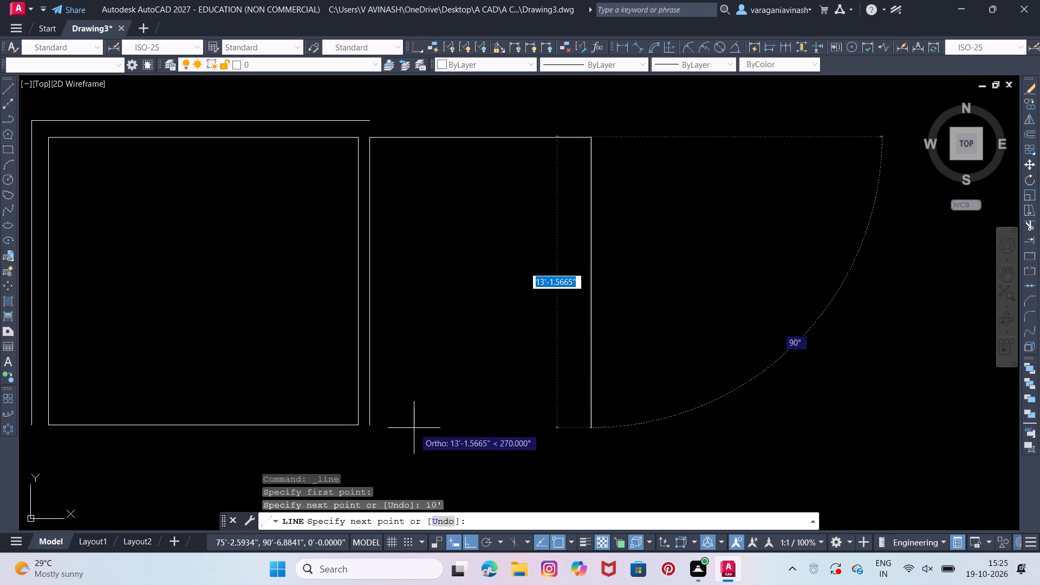
text(8')
key(Return)
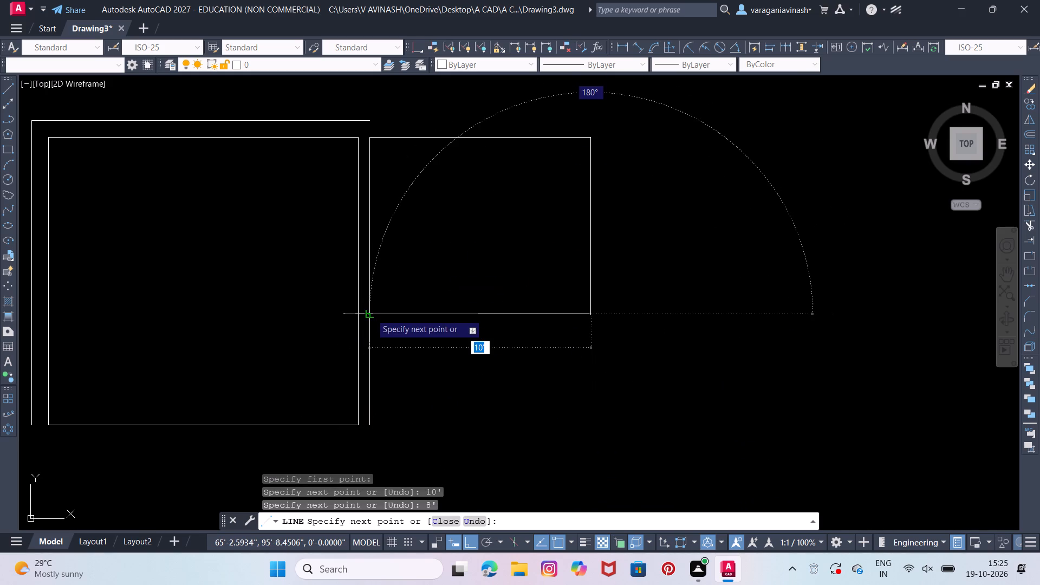
click(371, 310)
right_click(371, 310)
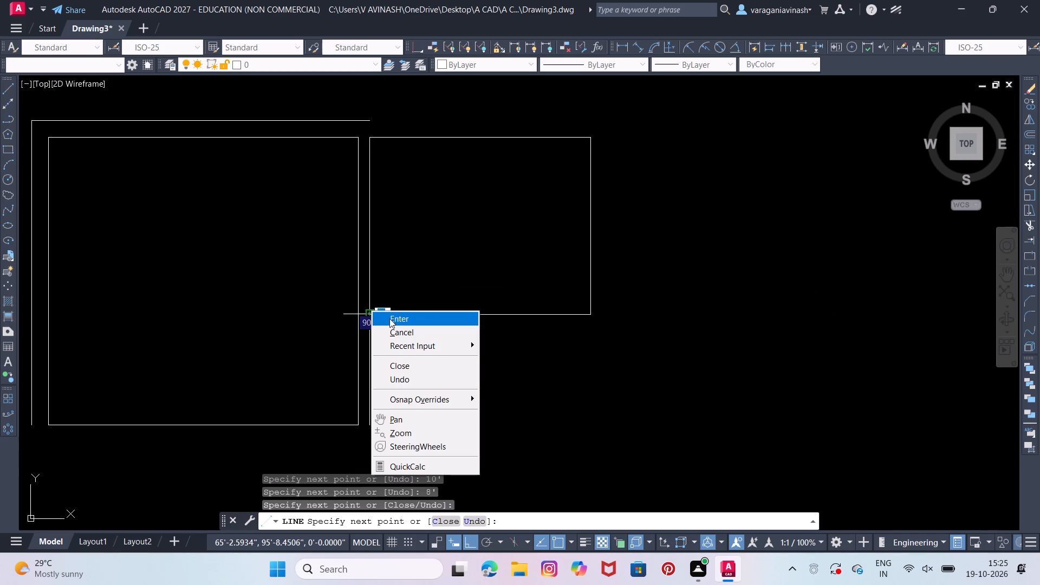
click(389, 318)
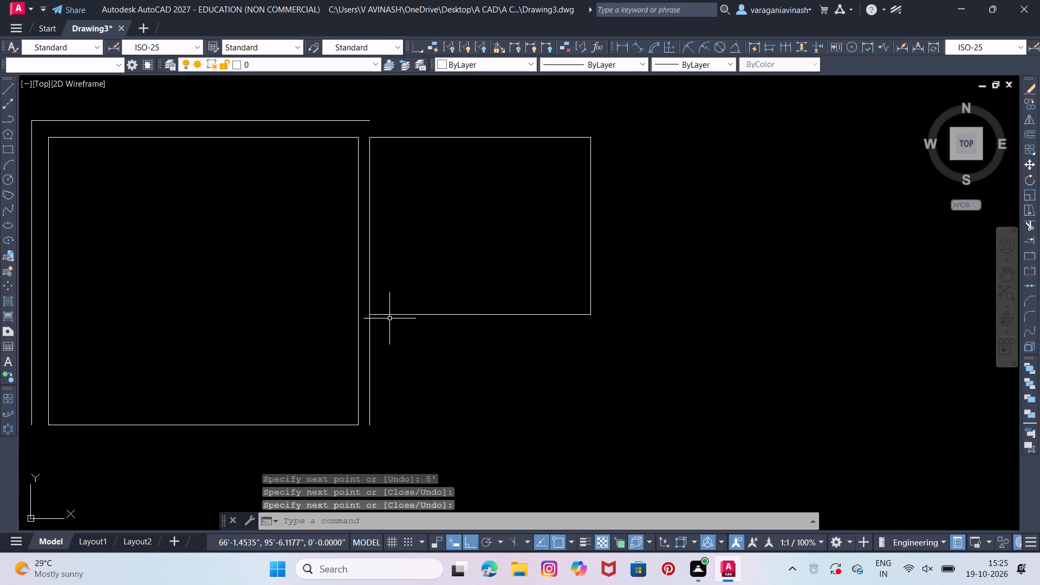
Draw a line continuing the outer top wall line across the second room to its inner upper-right corner's alignment.
right_click(482, 228)
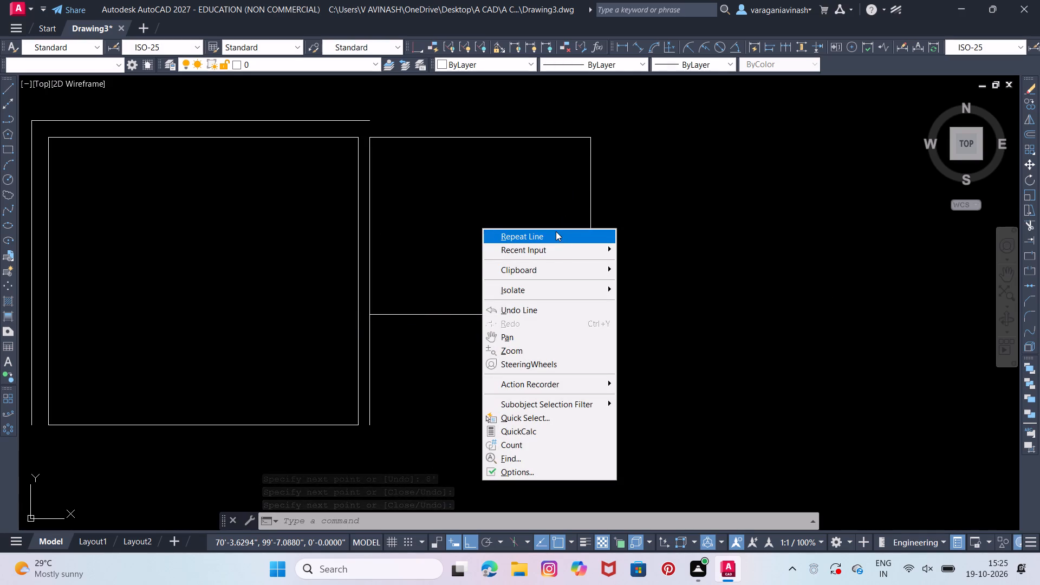
click(556, 231)
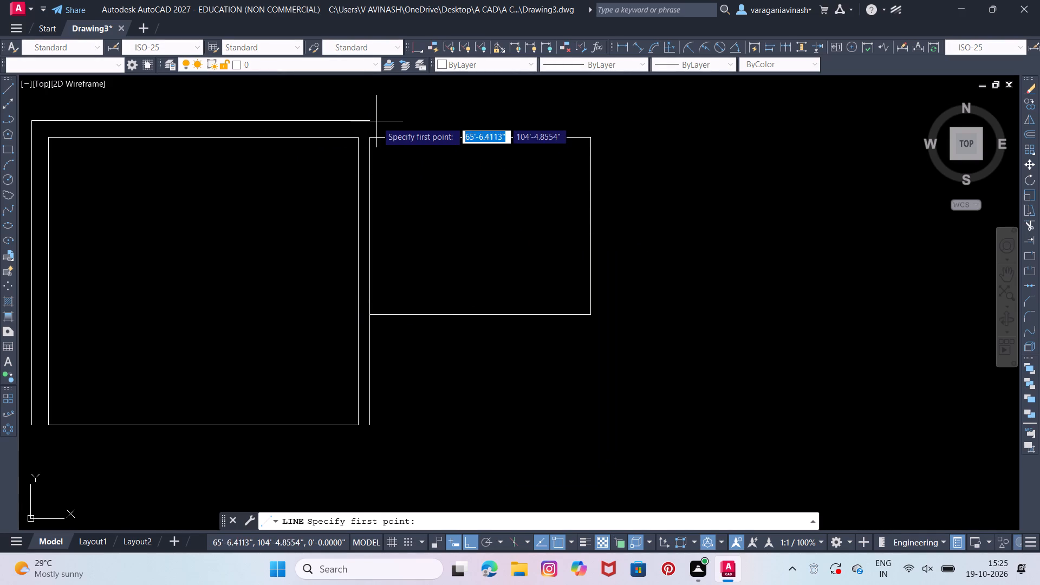
click(370, 121)
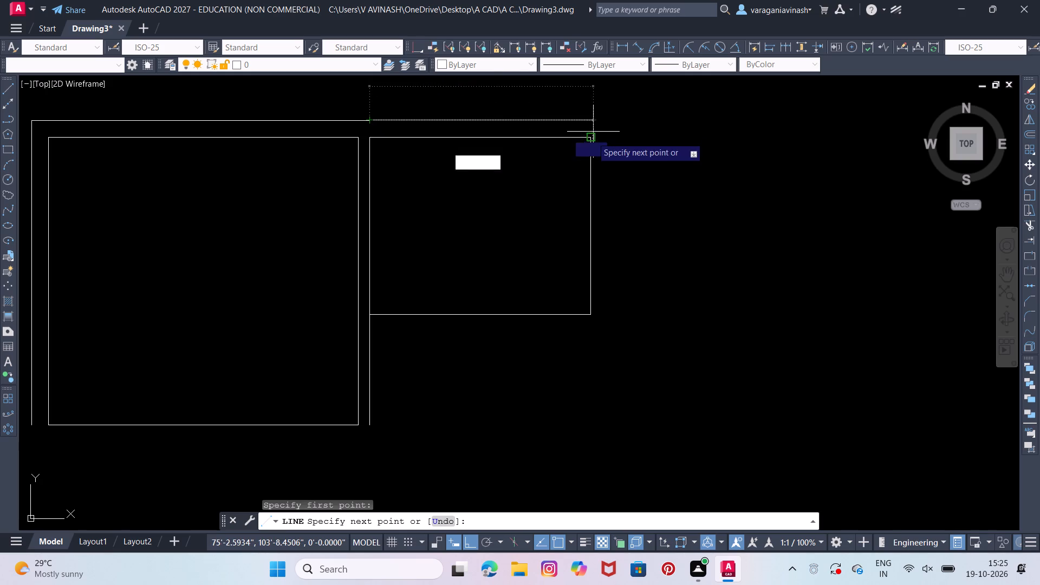
click(591, 128)
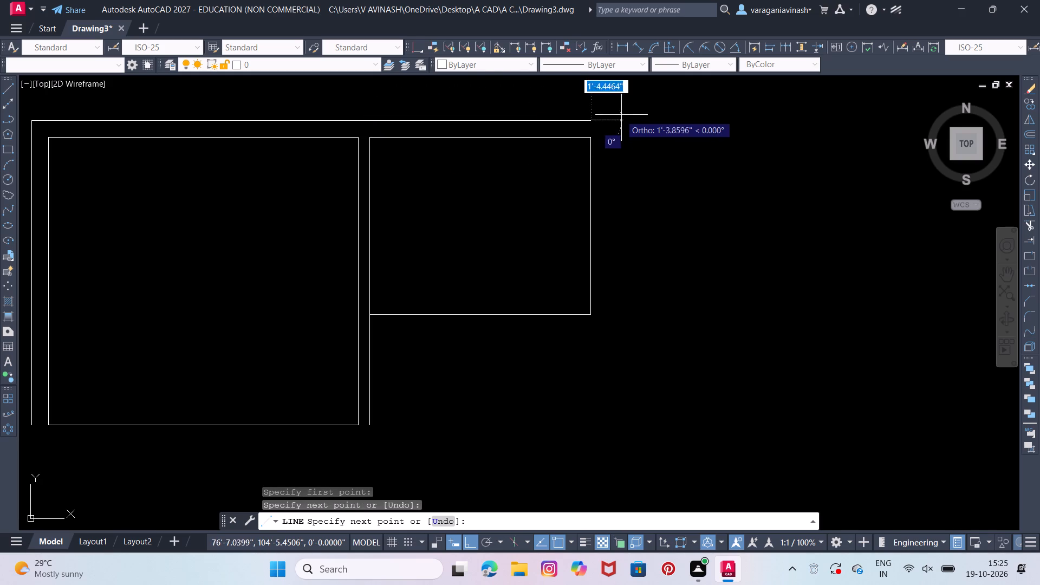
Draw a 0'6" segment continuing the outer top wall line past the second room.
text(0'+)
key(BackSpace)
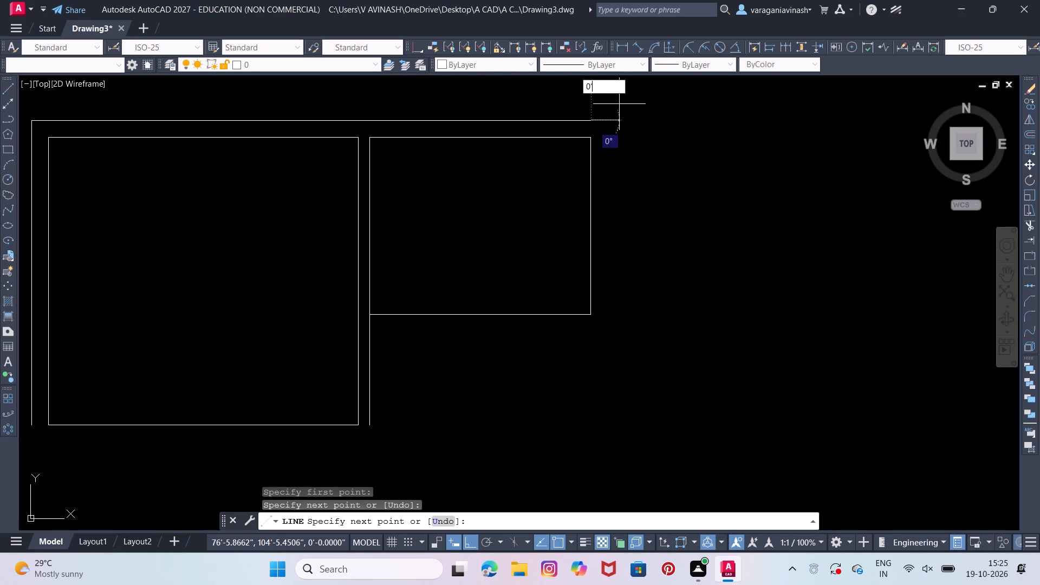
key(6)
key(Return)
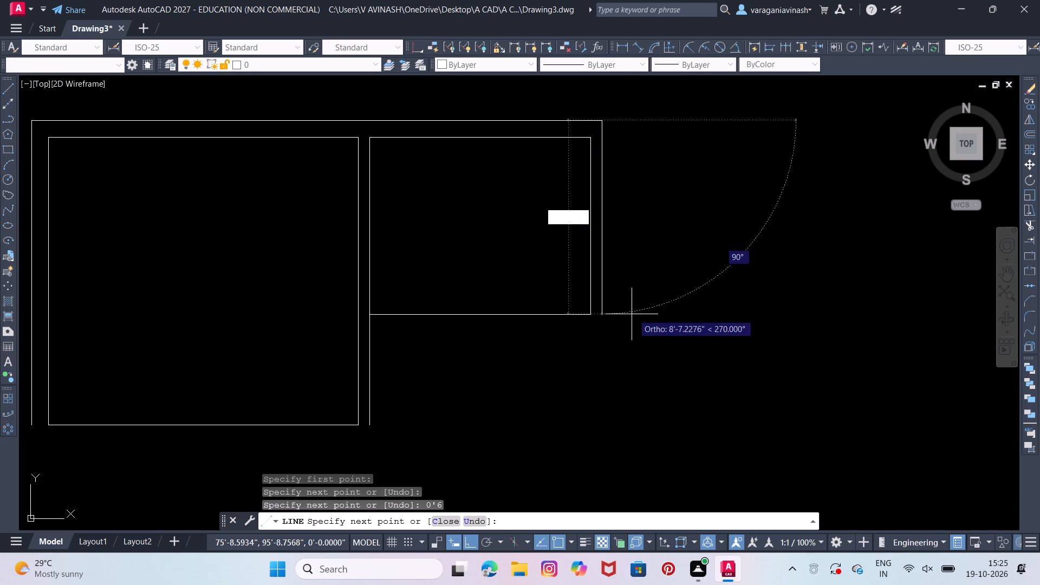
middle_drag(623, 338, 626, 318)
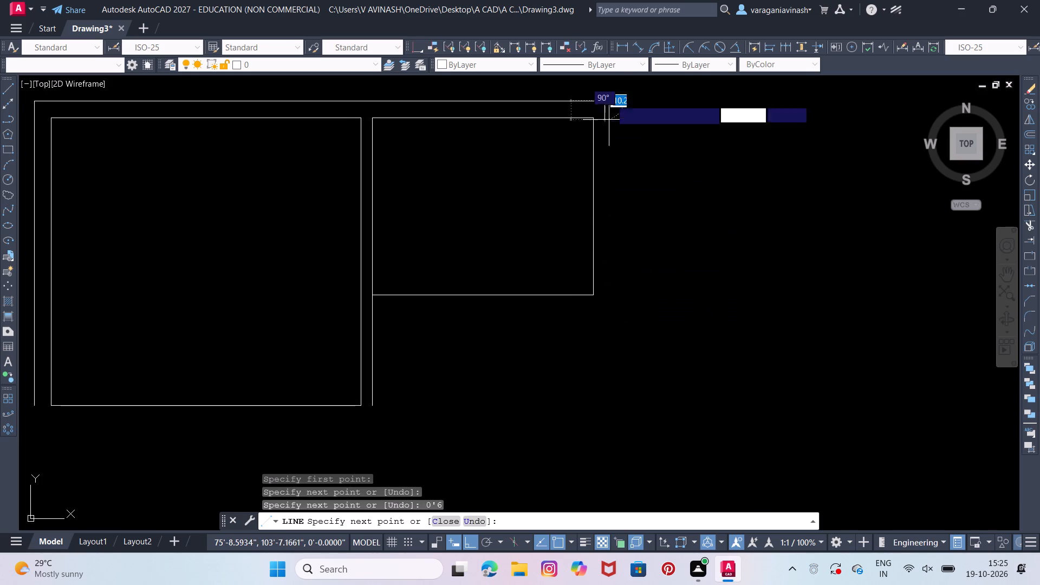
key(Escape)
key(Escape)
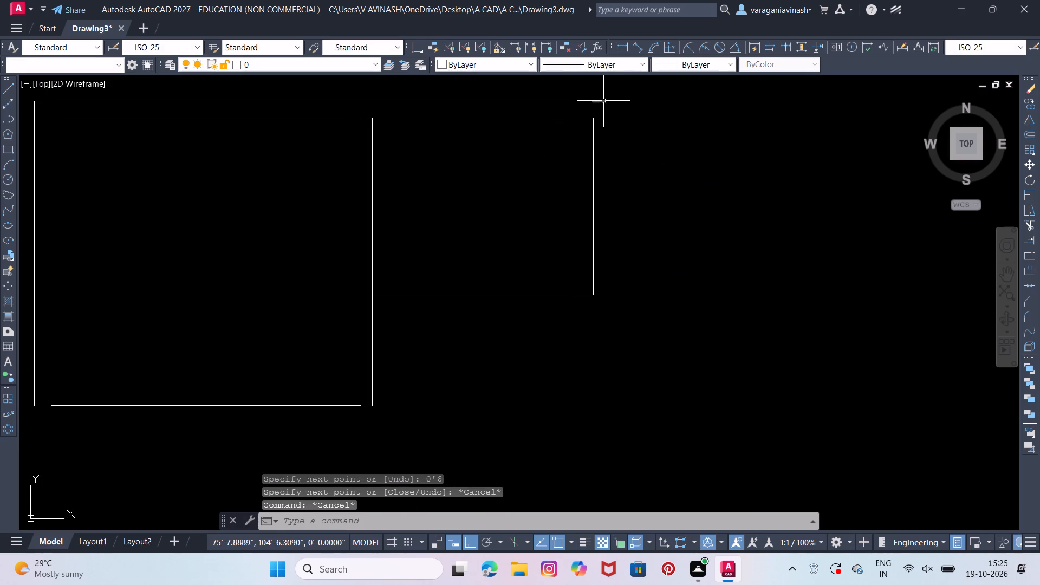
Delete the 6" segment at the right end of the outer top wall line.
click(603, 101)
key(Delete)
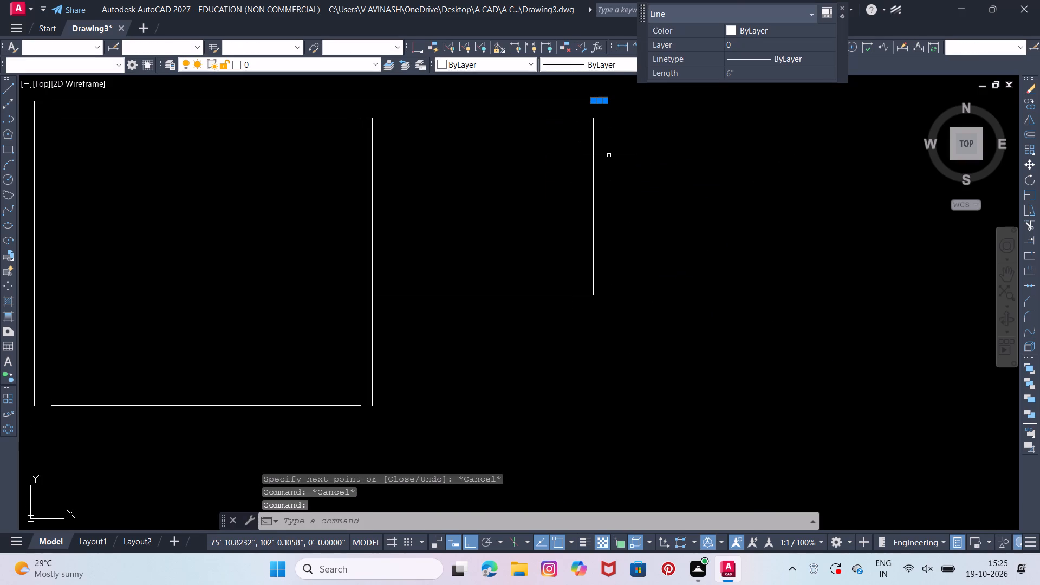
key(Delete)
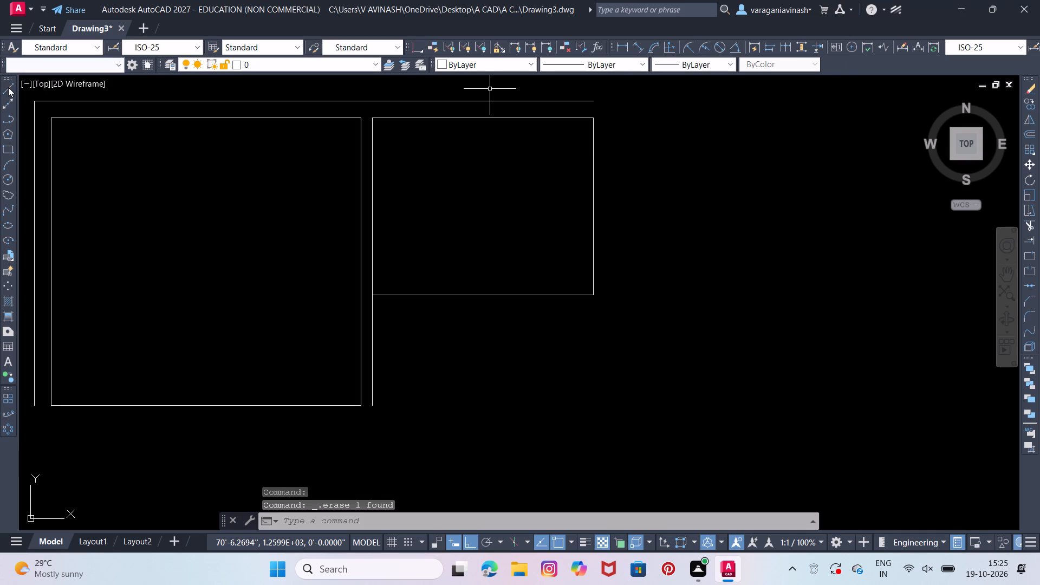
Draw the second room's outer wall: 0'9" right from the top line's end, down 8'9" plus 0'6", and back to the first room's 6" offset line.
click(8, 87)
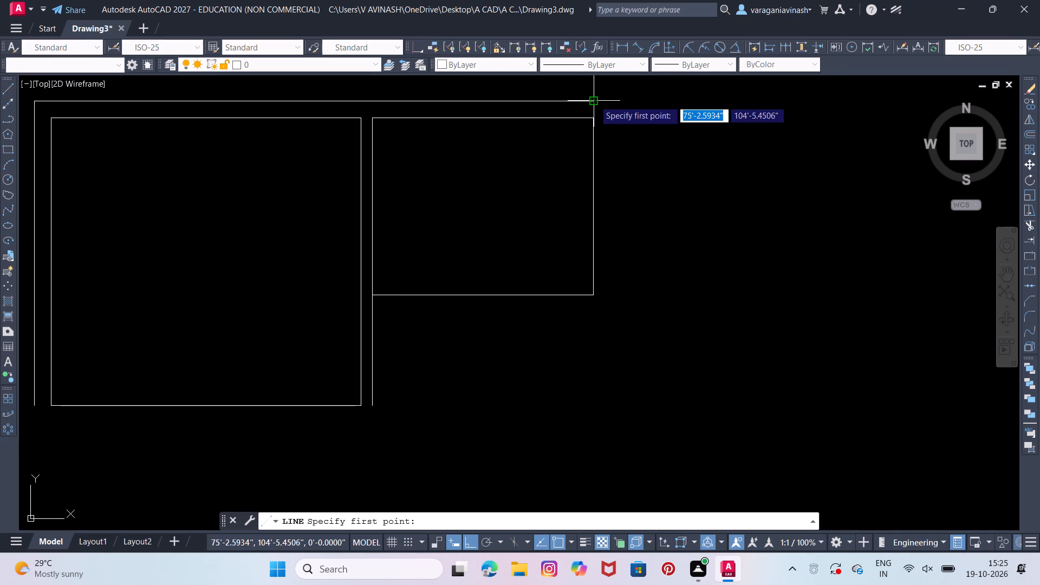
click(594, 100)
text(0'9)
key(Return)
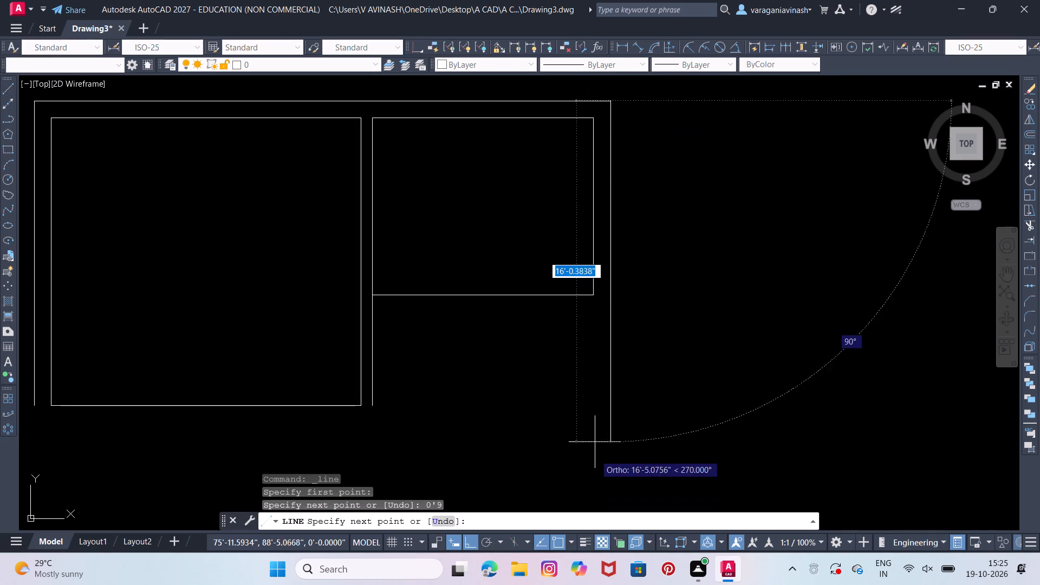
middle_drag(587, 415, 594, 398)
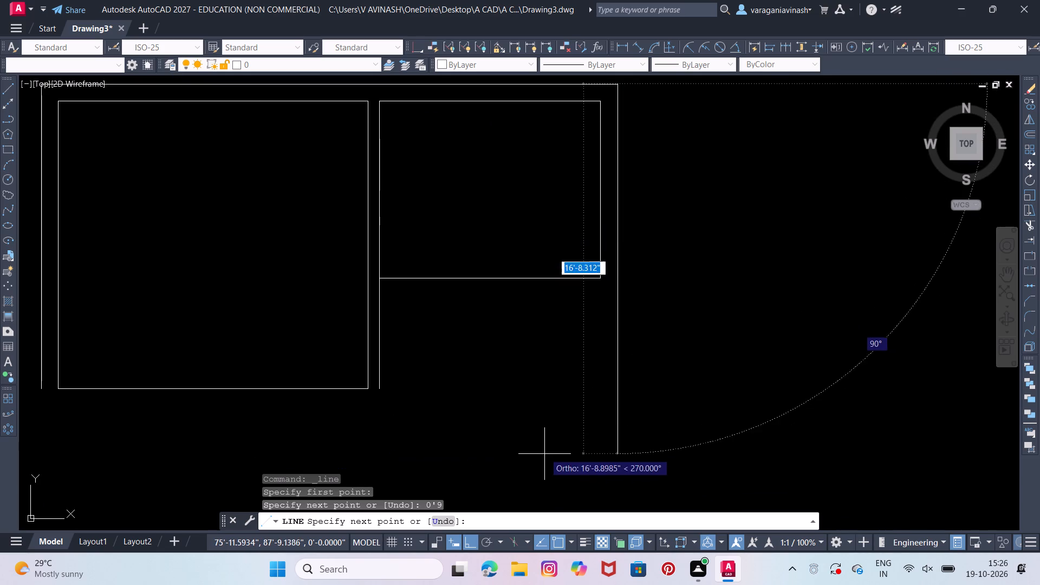
middle_drag(544, 452, 541, 443)
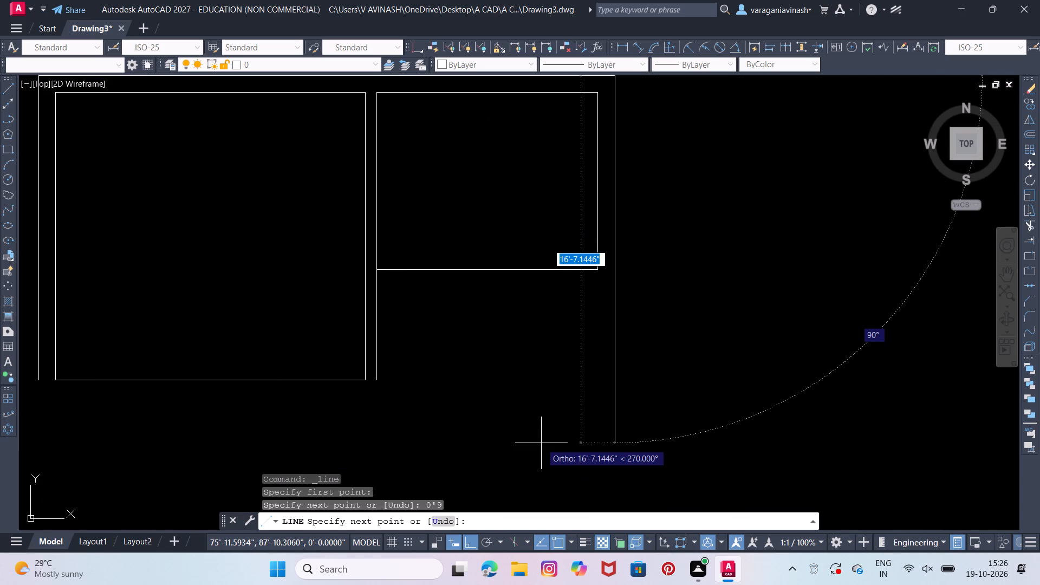
click(614, 273)
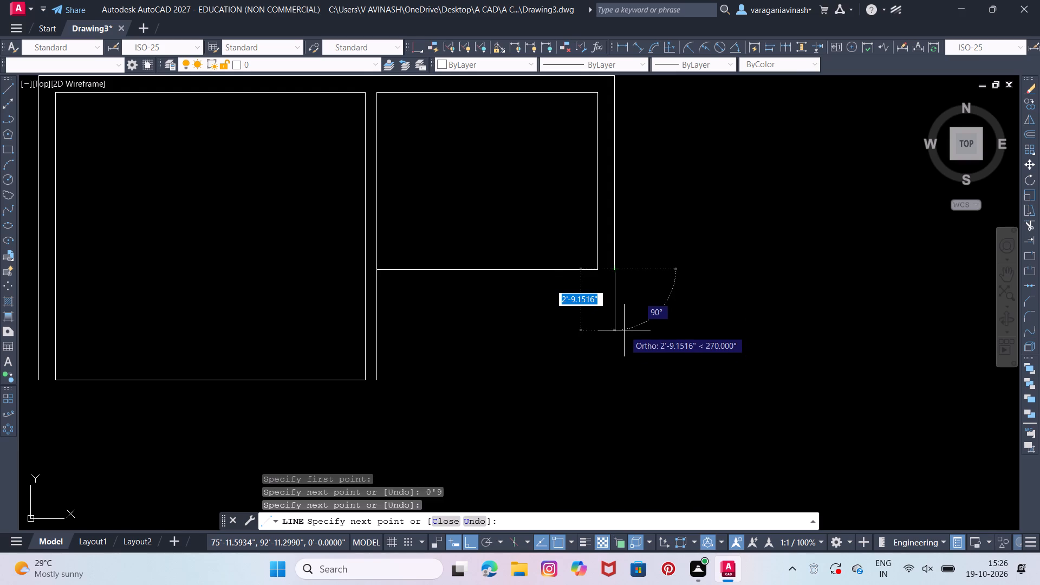
text(0'6)
key(Return)
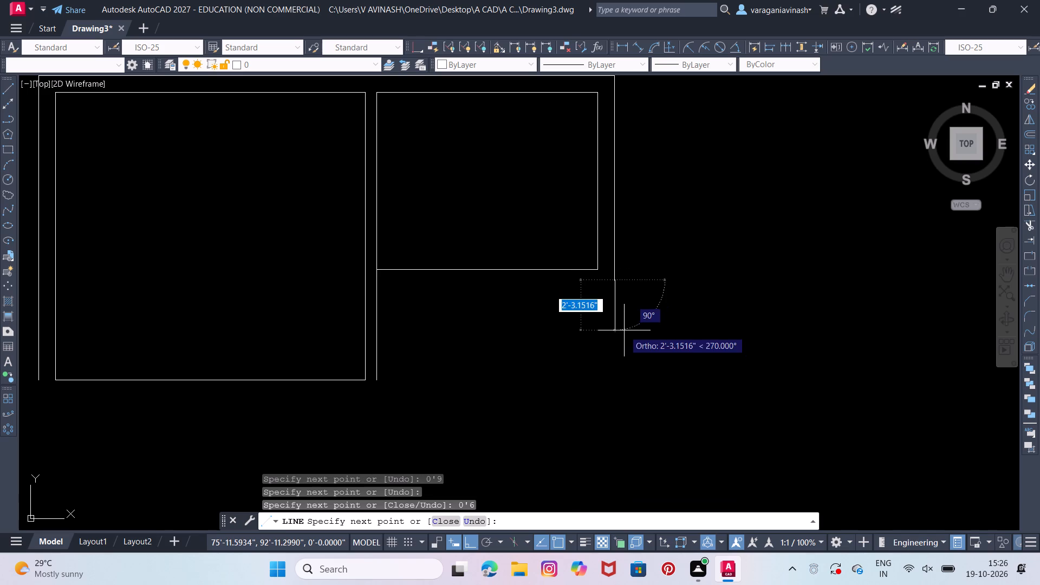
click(375, 283)
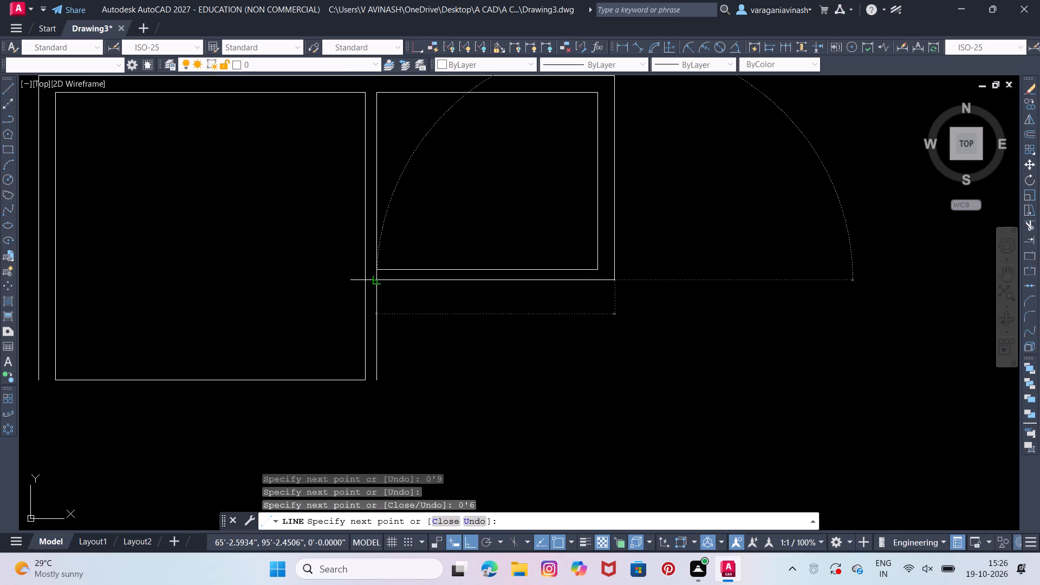
right_click(375, 283)
click(390, 287)
Draw a 10" line down from the second room's lower outer wall line, aligned with its inner right line.
right_click(391, 287)
click(441, 291)
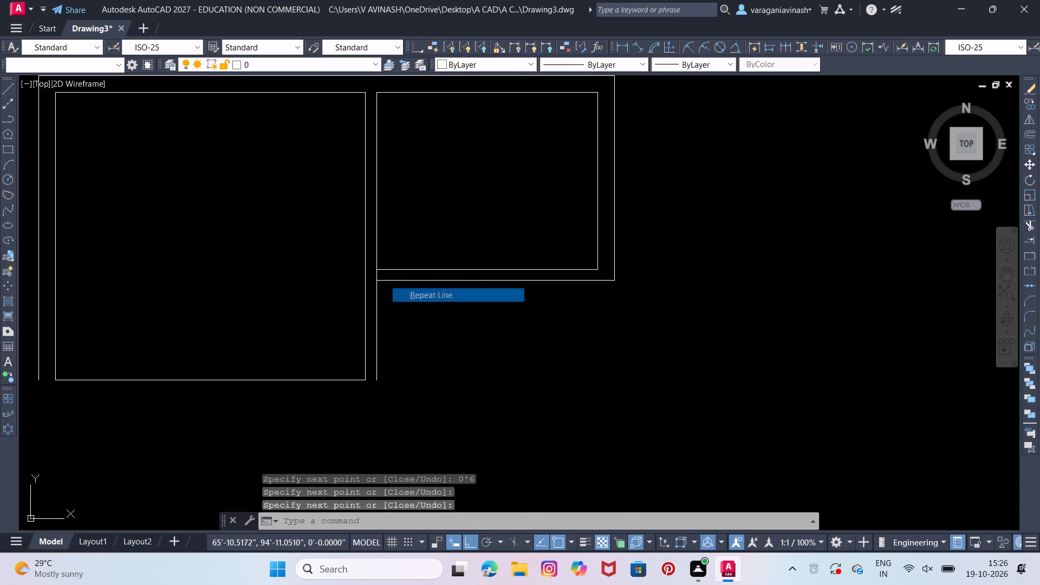
scroll(479, 310, down, 1)
middle_drag(469, 326, 467, 266)
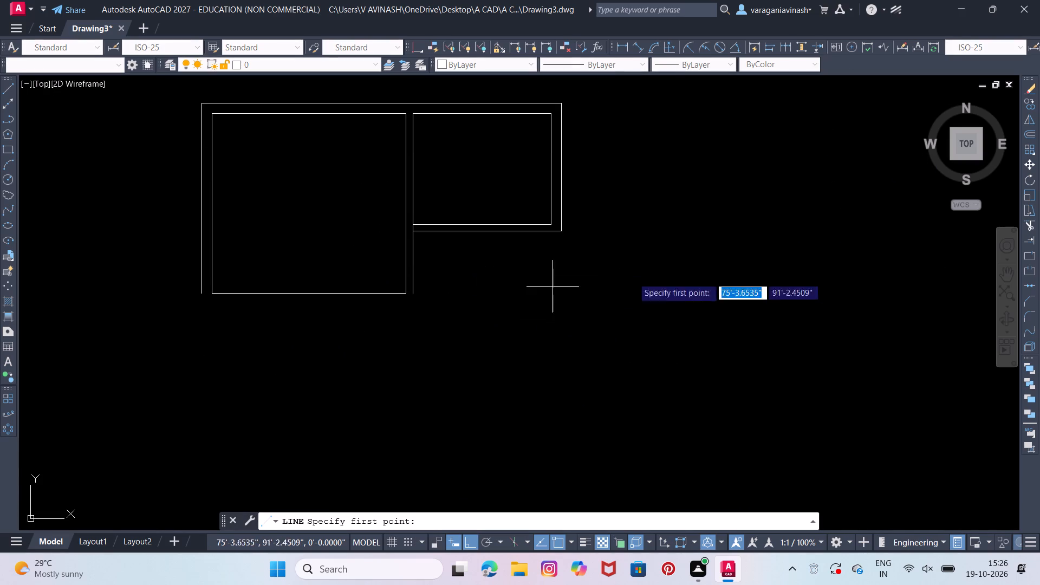
click(550, 233)
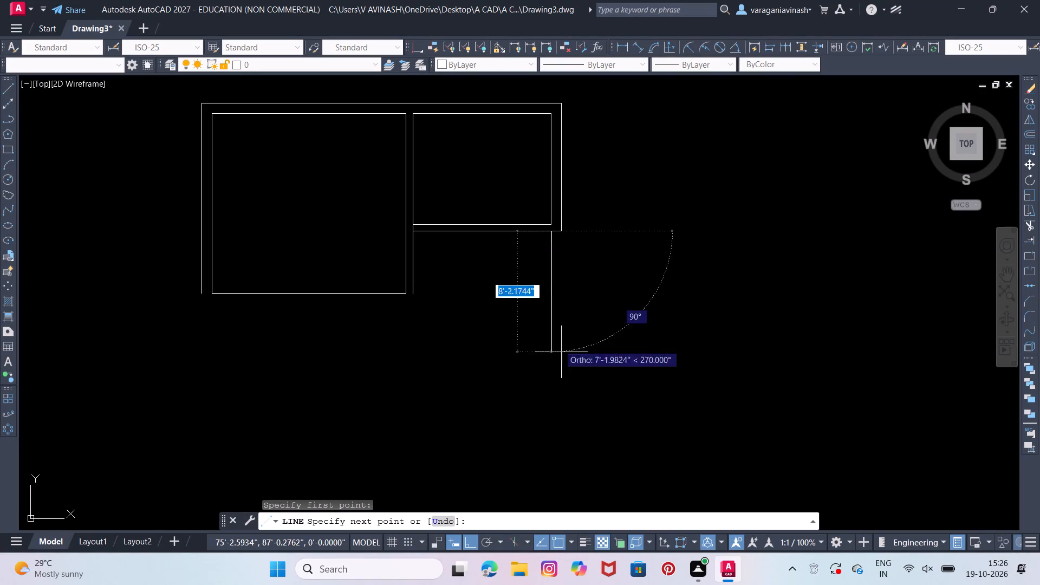
text(10)
key(Return)
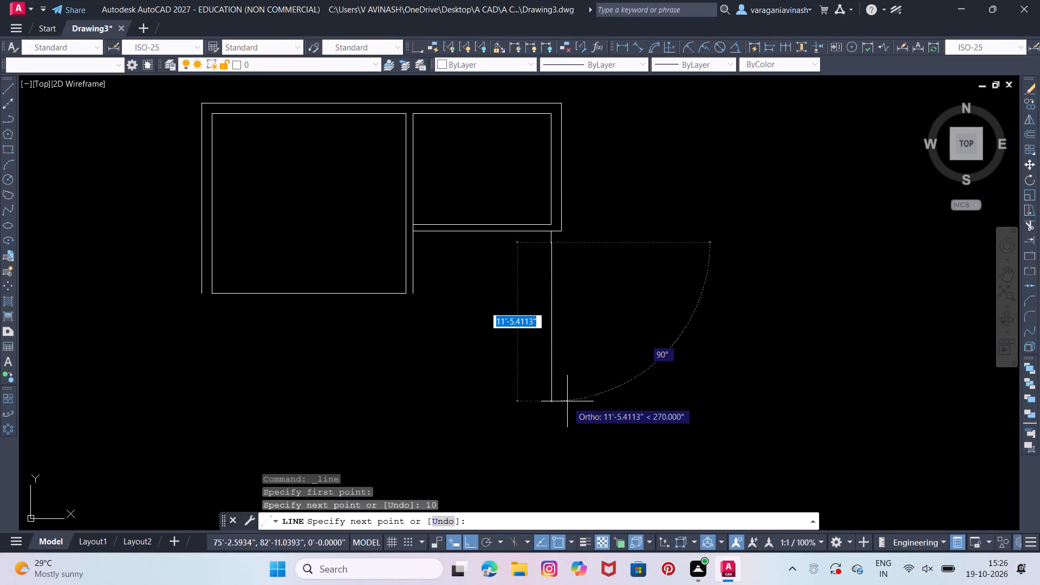
key(Escape)
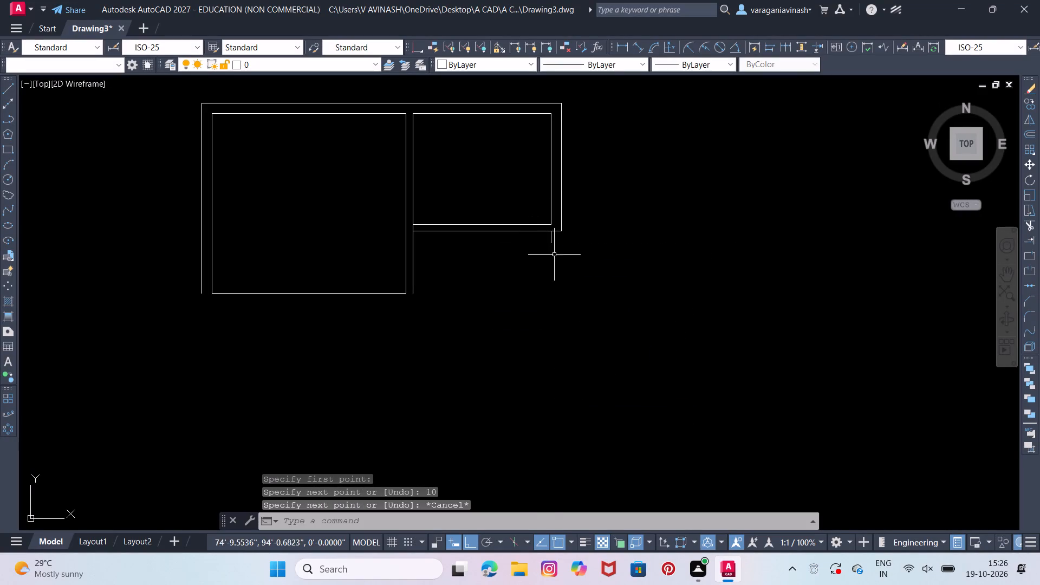
Delete the 10" line hanging below the second room's lower outer wall line.
click(567, 268)
click(520, 238)
key(Escape)
key(Delete)
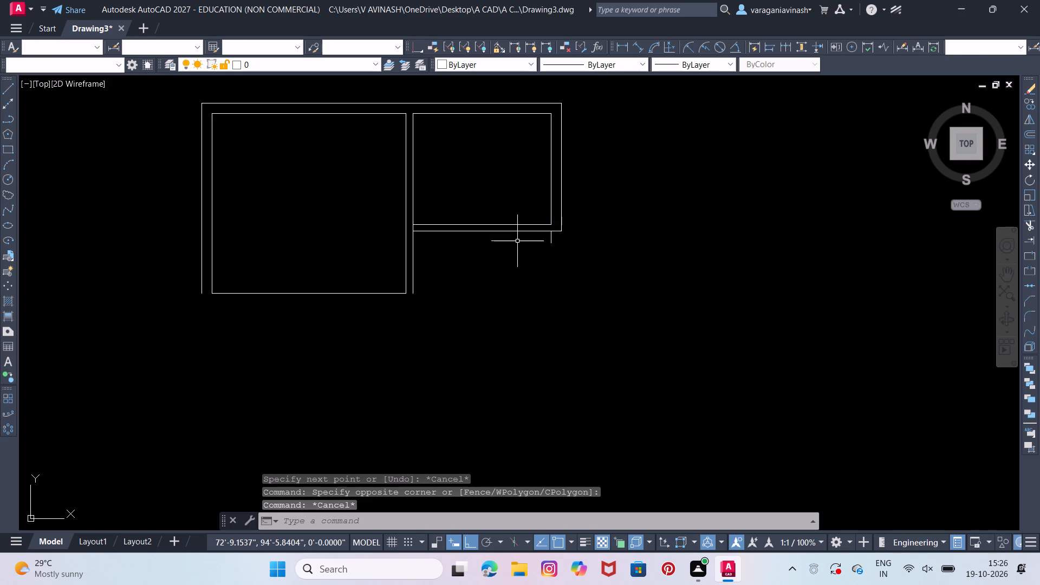
drag(517, 241, 657, 234)
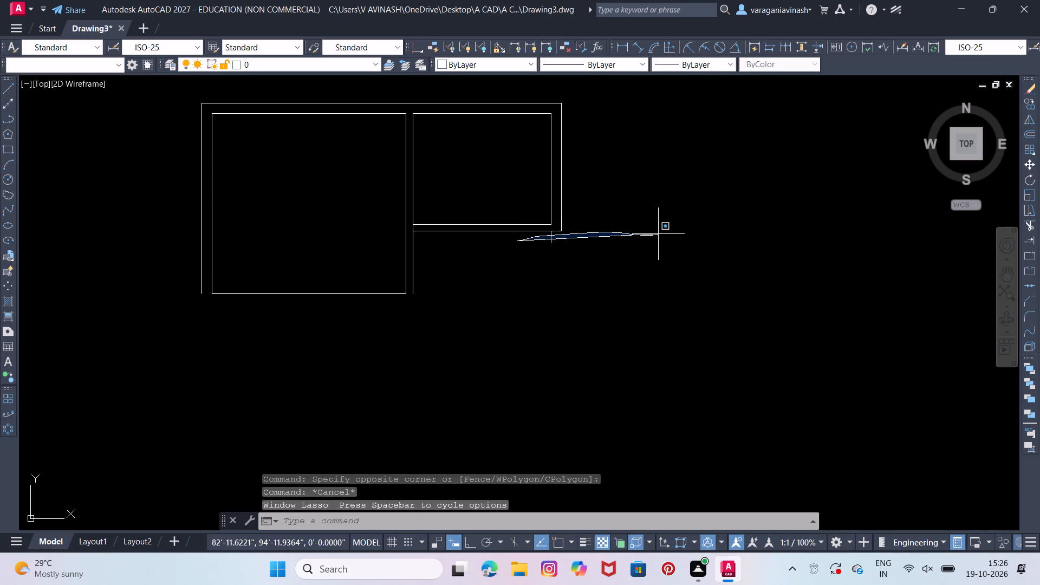
drag(657, 234, 638, 245)
drag(577, 258, 532, 230)
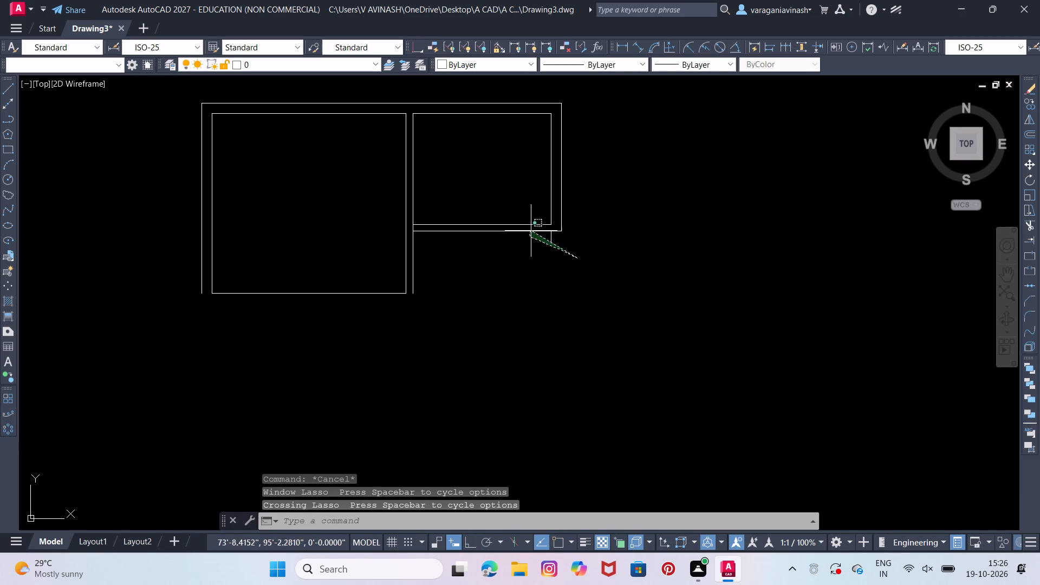
drag(532, 230, 556, 240)
key(Escape)
drag(556, 240, 523, 233)
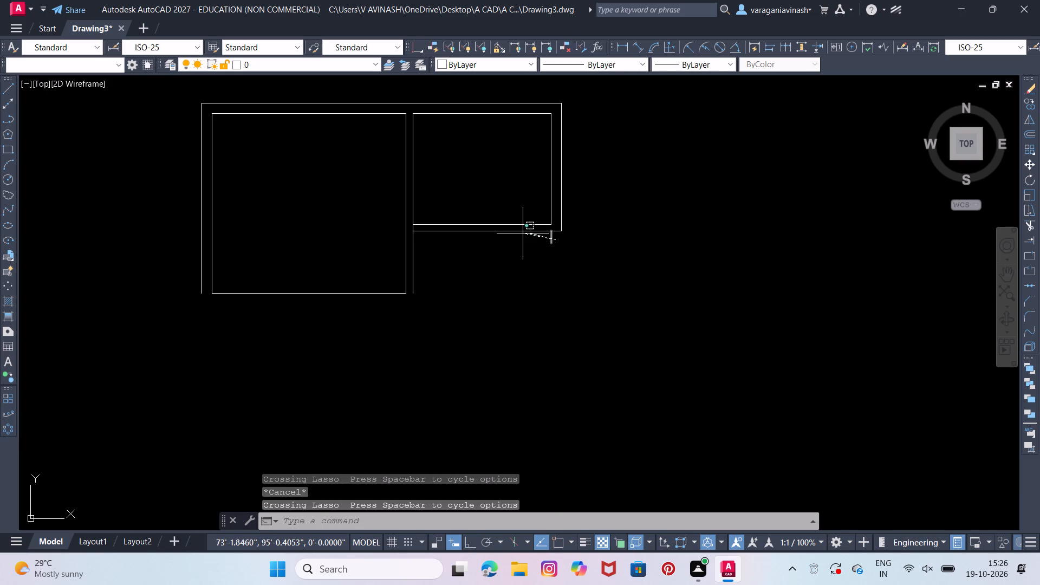
drag(523, 233, 525, 235)
key(Escape)
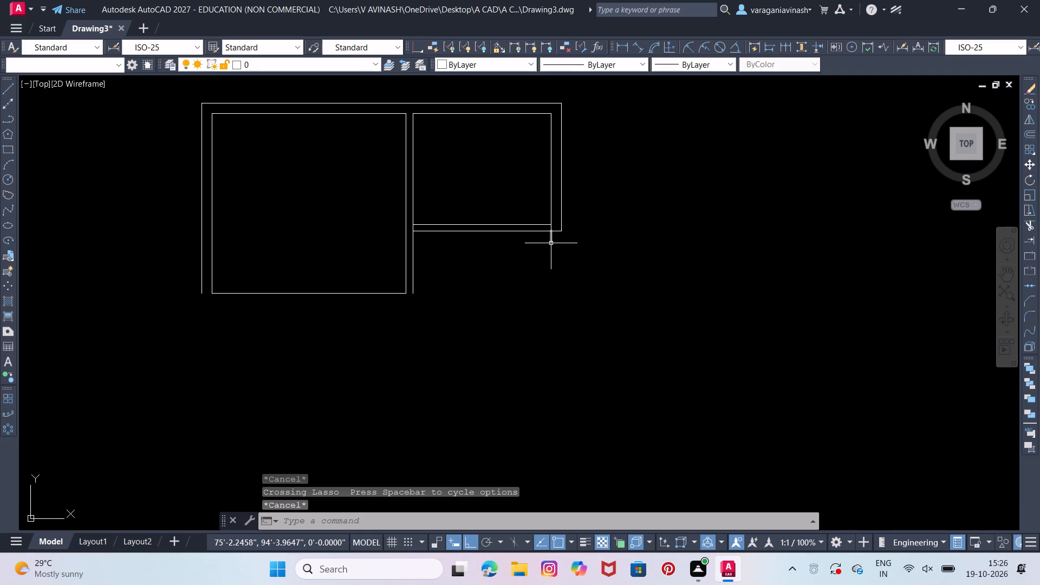
click(551, 243)
key(Delete)
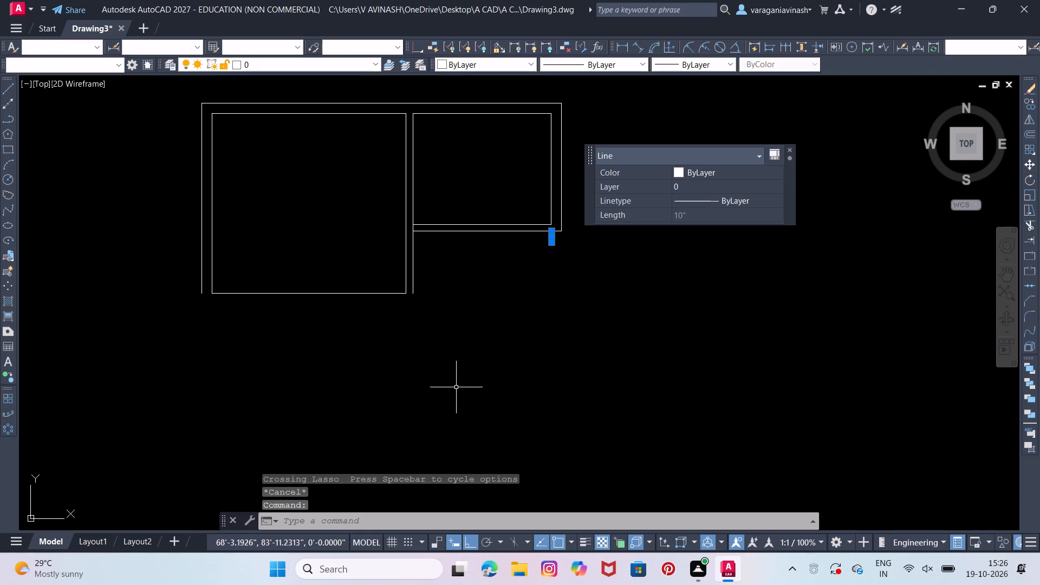
key(Delete)
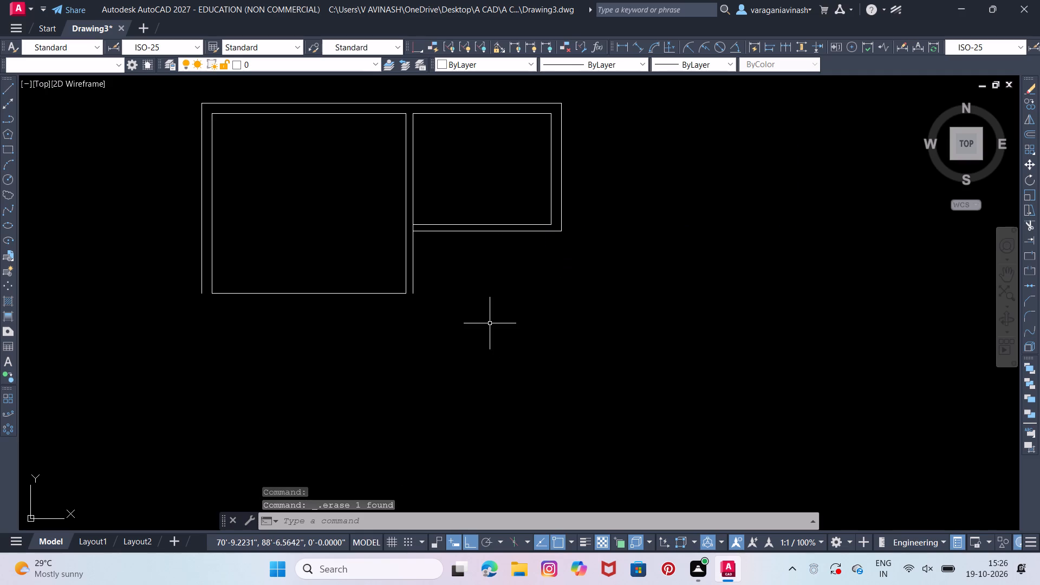
Draw the third room's inner lines: 6" down from the second room's inner lower-right corner, 10' down, 10' left, and up to the 6" offset line's end.
click(10, 89)
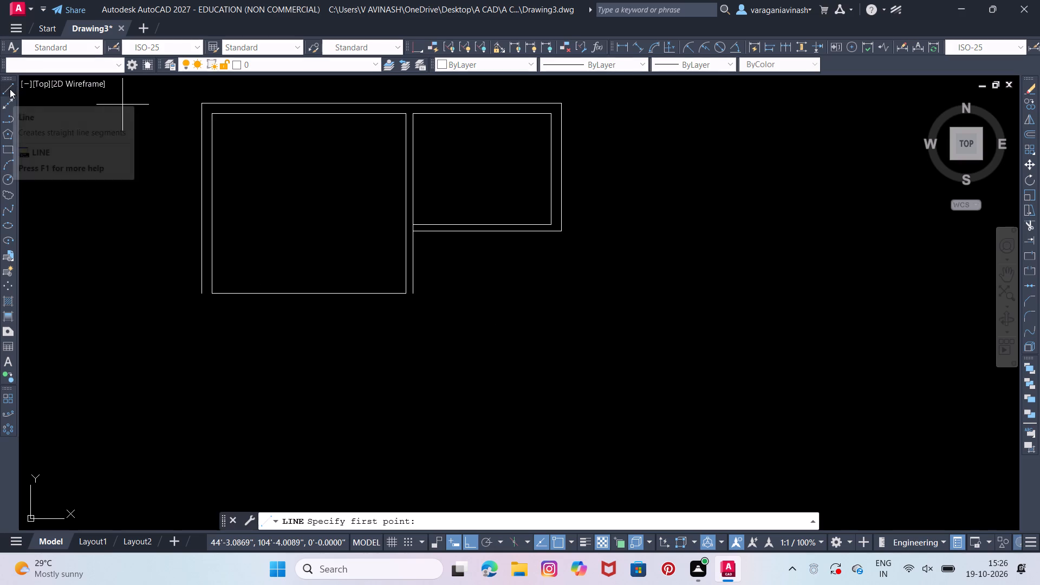
click(10, 89)
scroll(549, 226, up, 2)
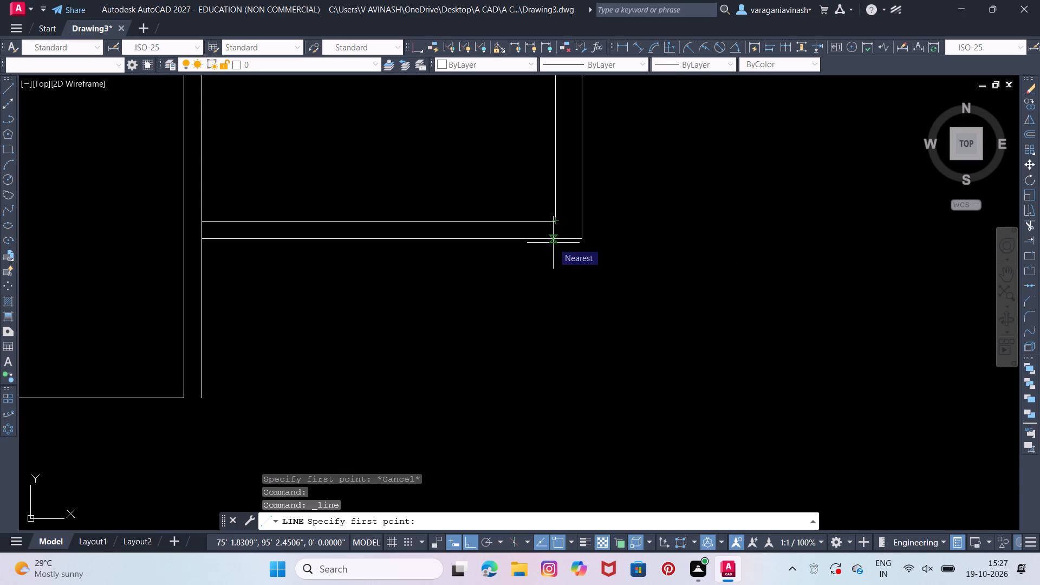
click(552, 223)
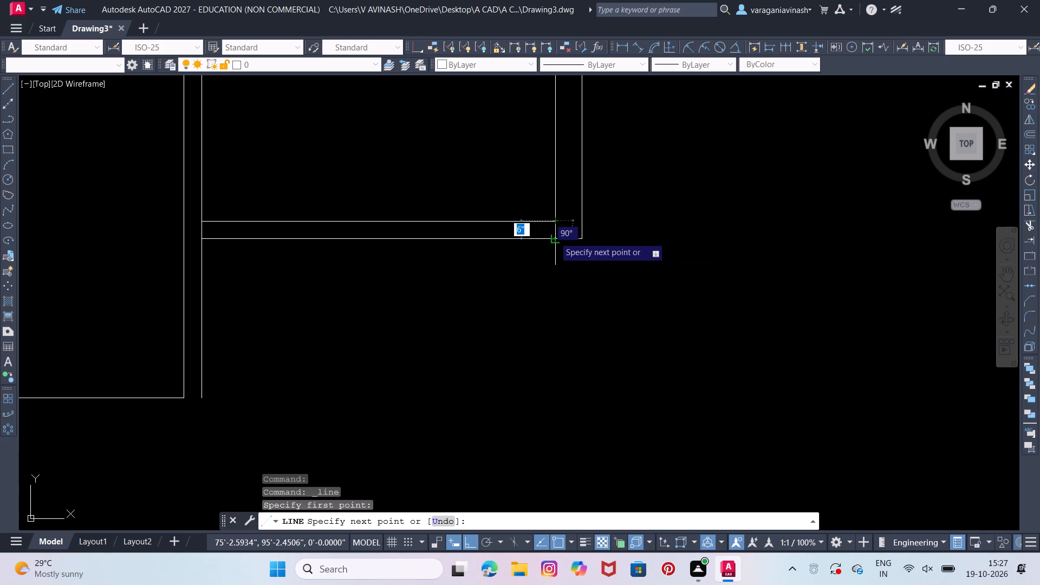
click(554, 237)
middle_drag(558, 363, 530, 229)
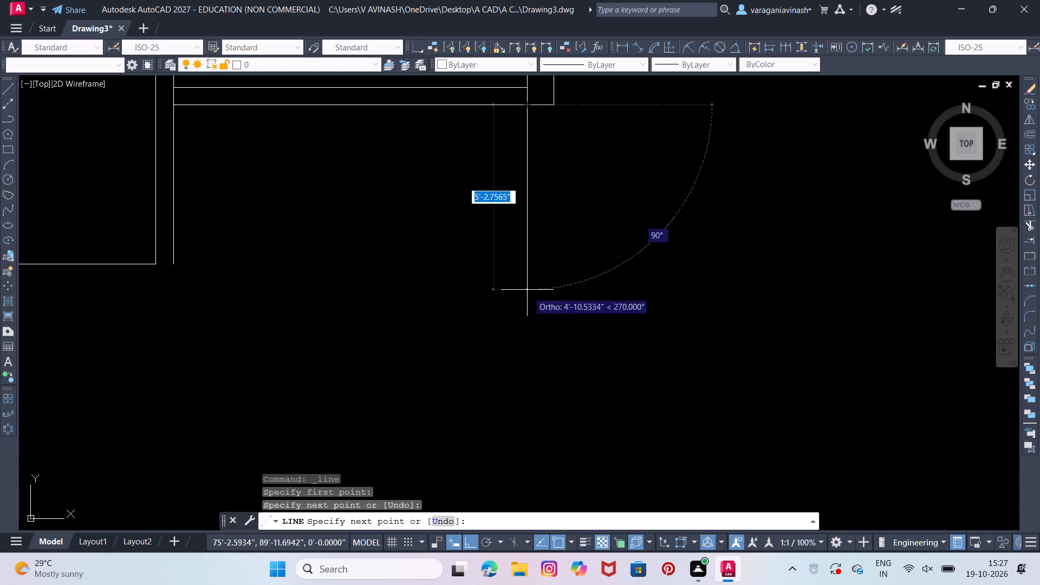
text(10')
key(Return)
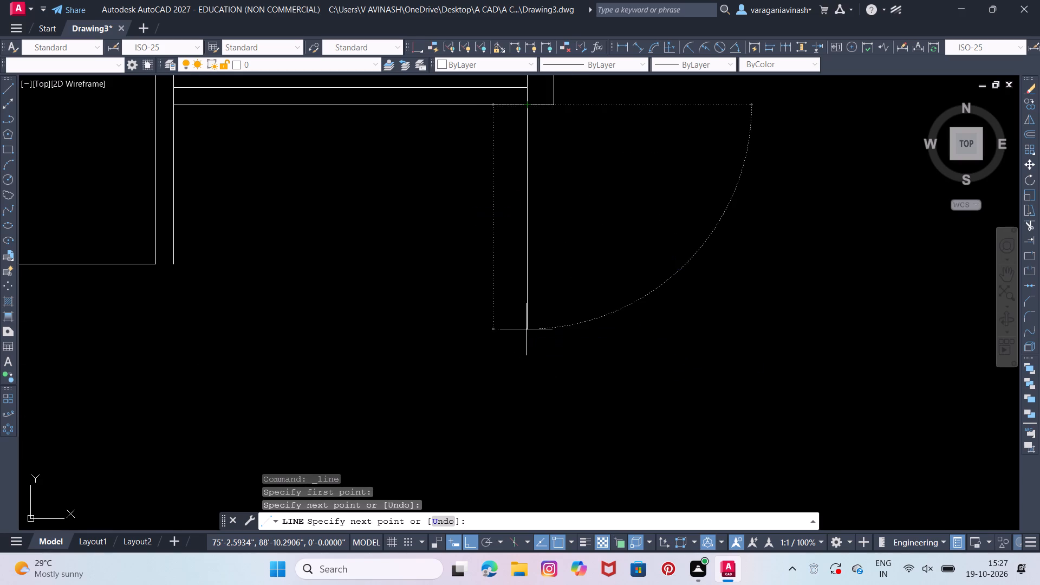
scroll(627, 256, down, 1)
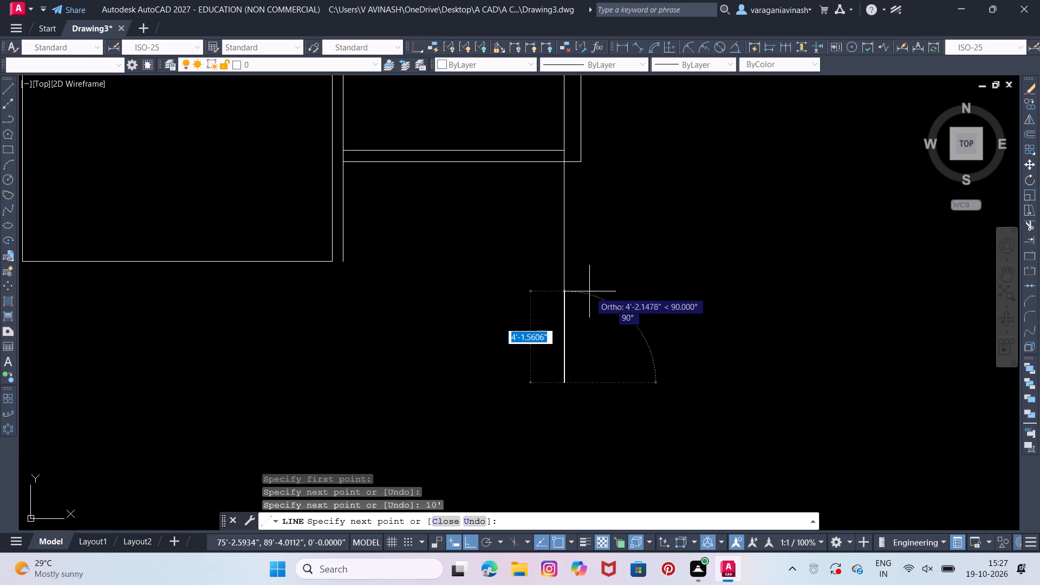
click(344, 296)
click(344, 264)
right_click(347, 263)
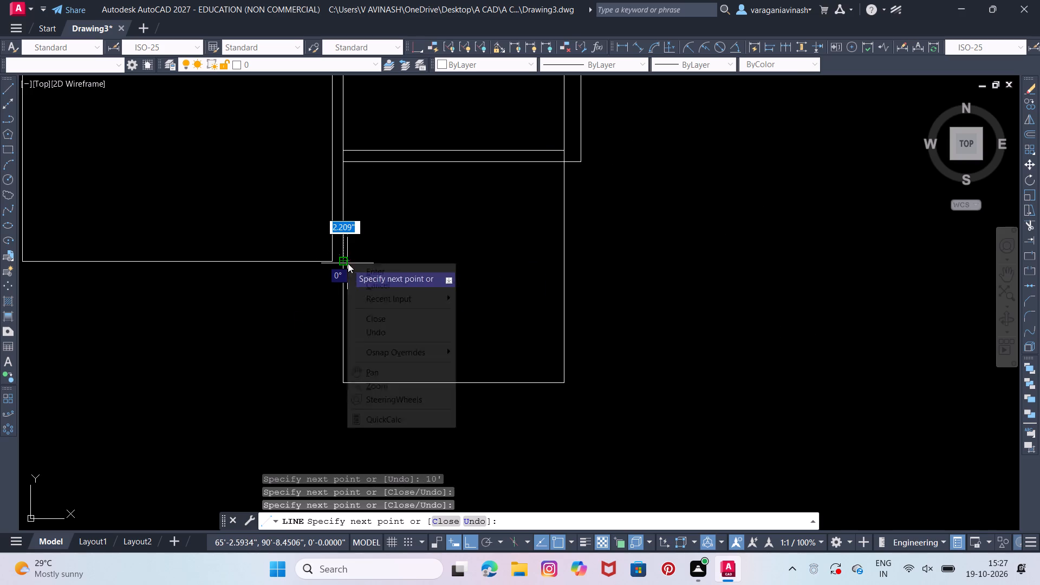
click(354, 269)
Draw the third room's outer wall: down level with its inner bottom, 0'9" further, left to its inner left line, 0'6" left, and up to the first room's corner.
right_click(590, 165)
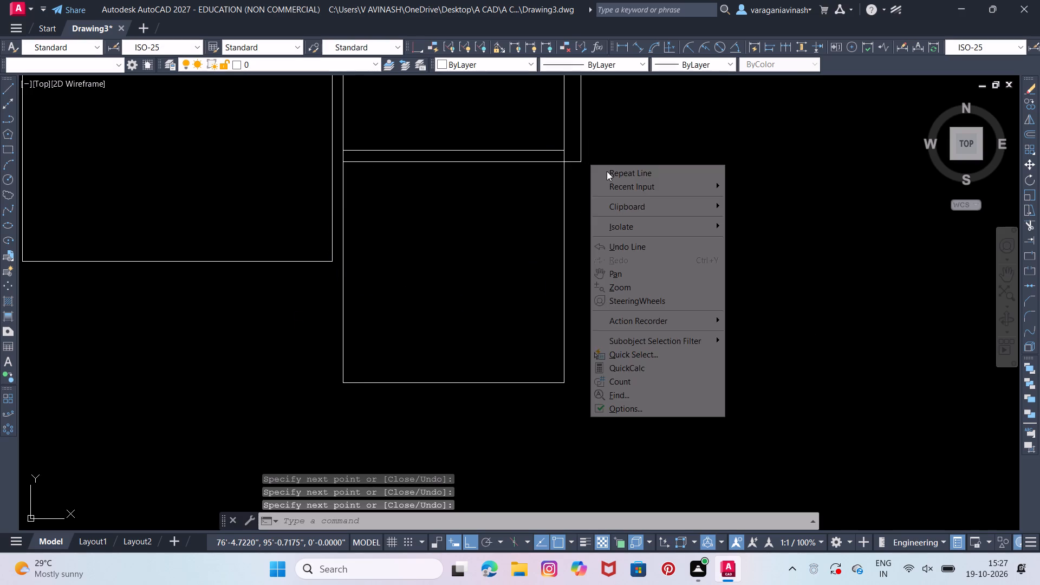
click(607, 171)
click(583, 165)
middle_drag(555, 447, 555, 373)
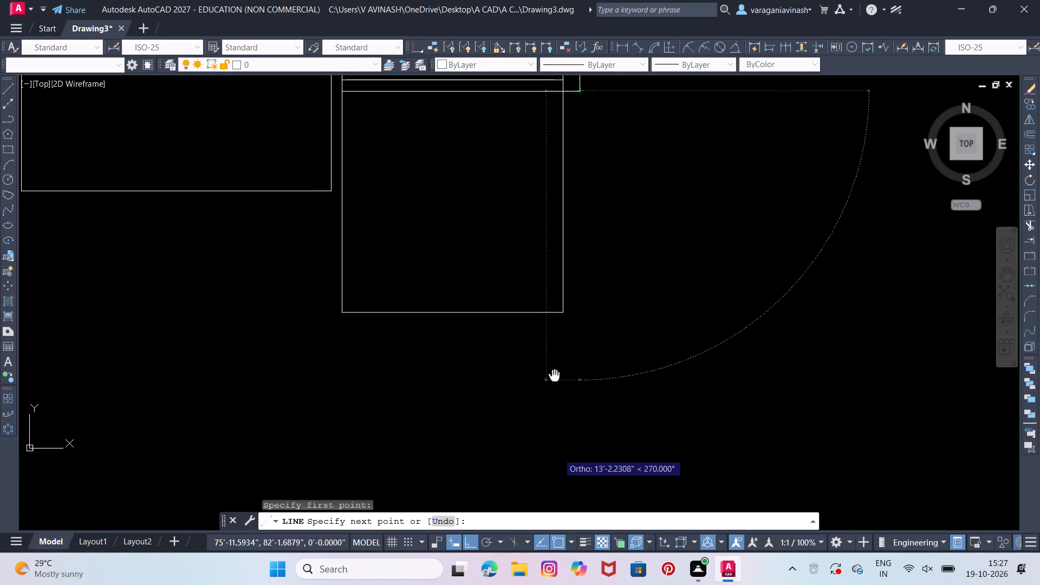
middle_drag(555, 373, 556, 372)
click(575, 308)
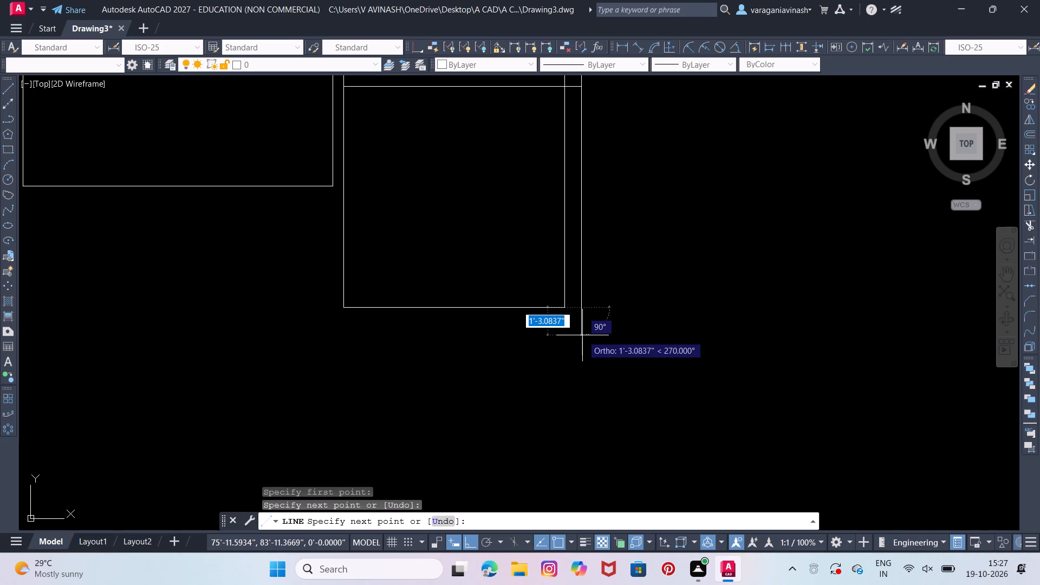
text(0;)
key(BackSpace)
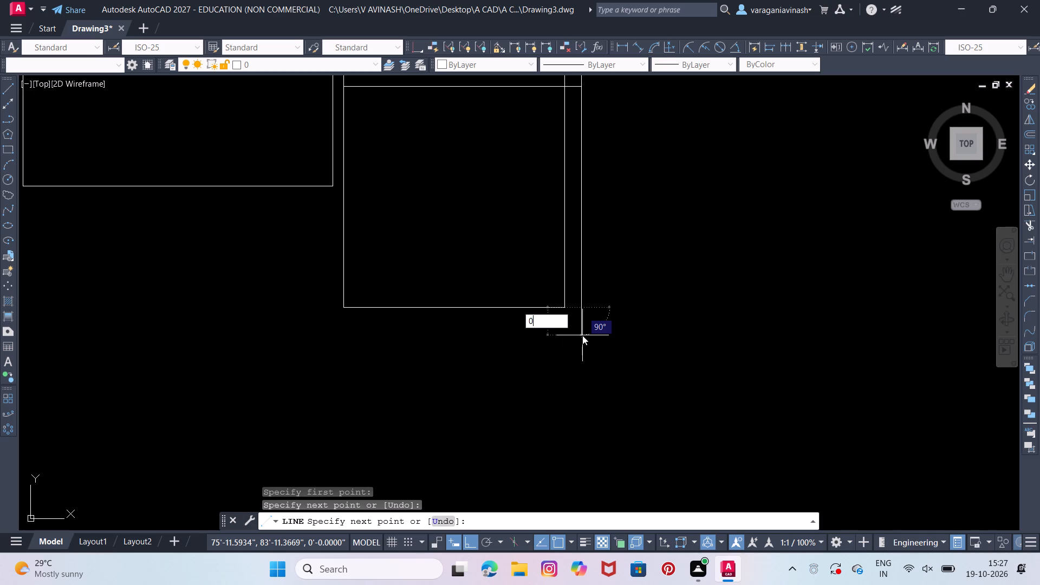
text('9)
key(Return)
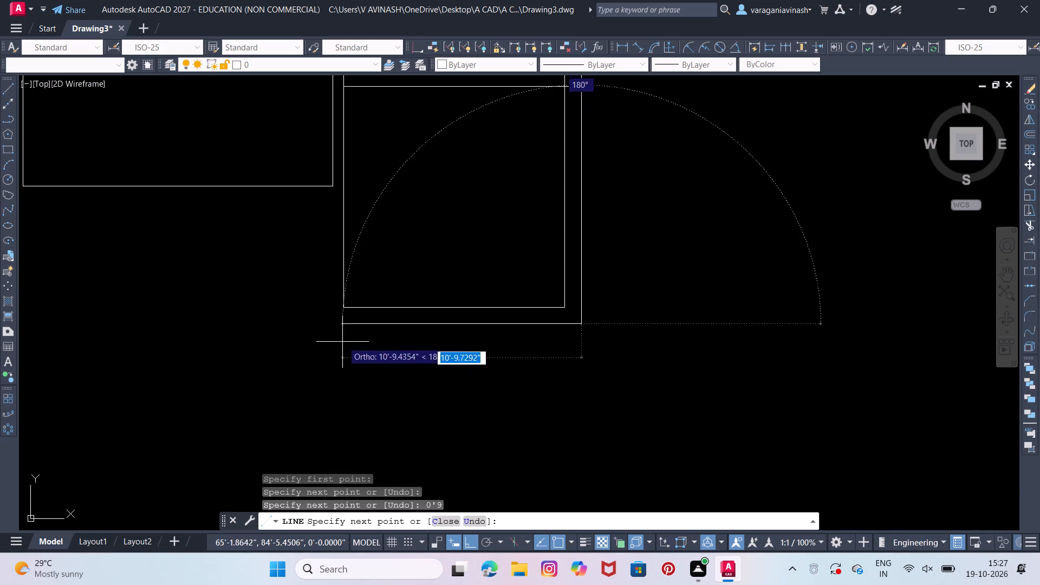
click(342, 317)
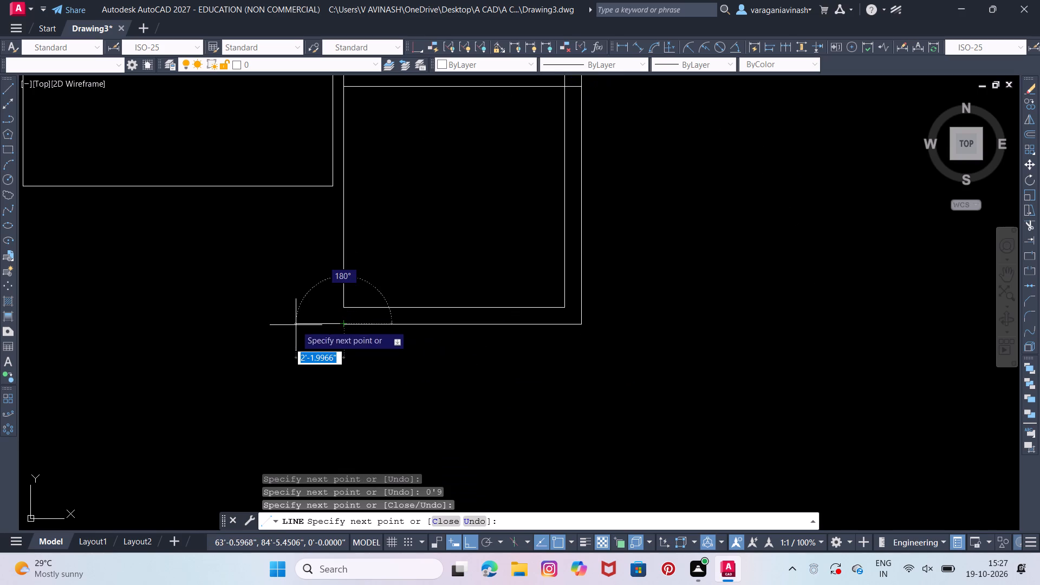
text(0'6)
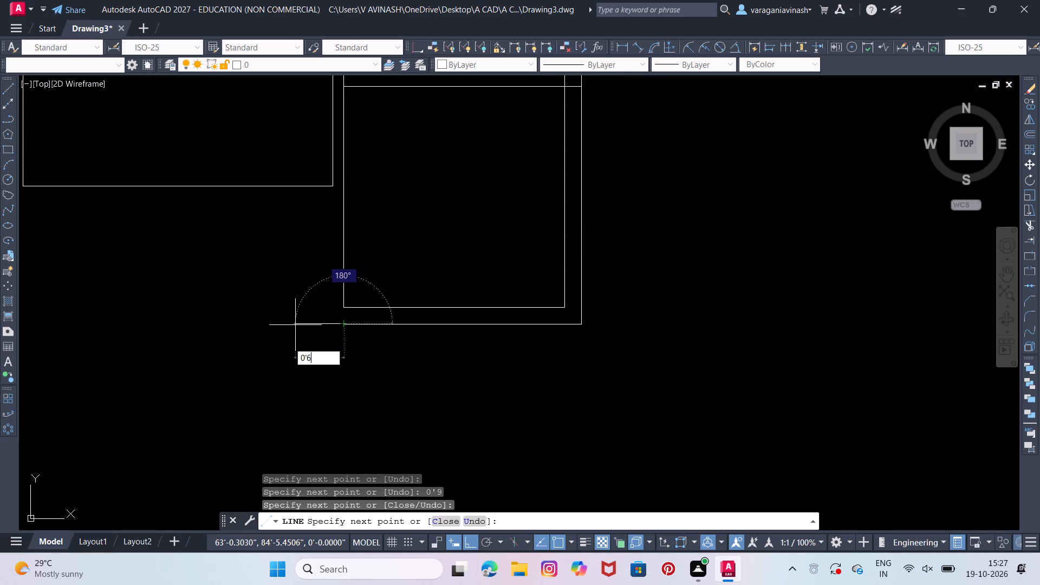
key(Return)
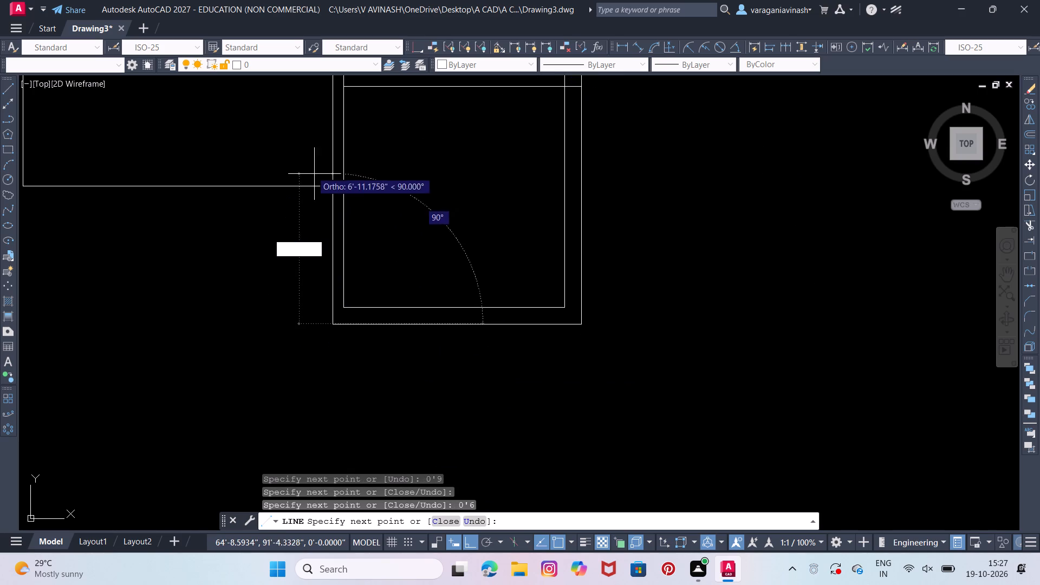
click(334, 191)
key(Escape)
key(Escape)
Shorten the line along the third room's top so its right end meets the room's inner right line.
middle_drag(450, 130, 441, 165)
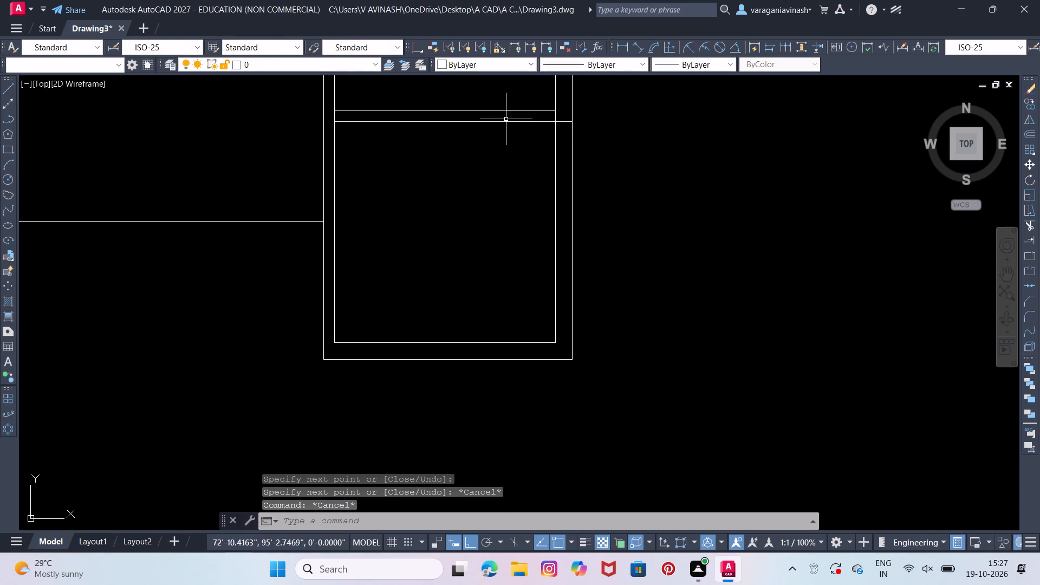
click(567, 121)
click(575, 123)
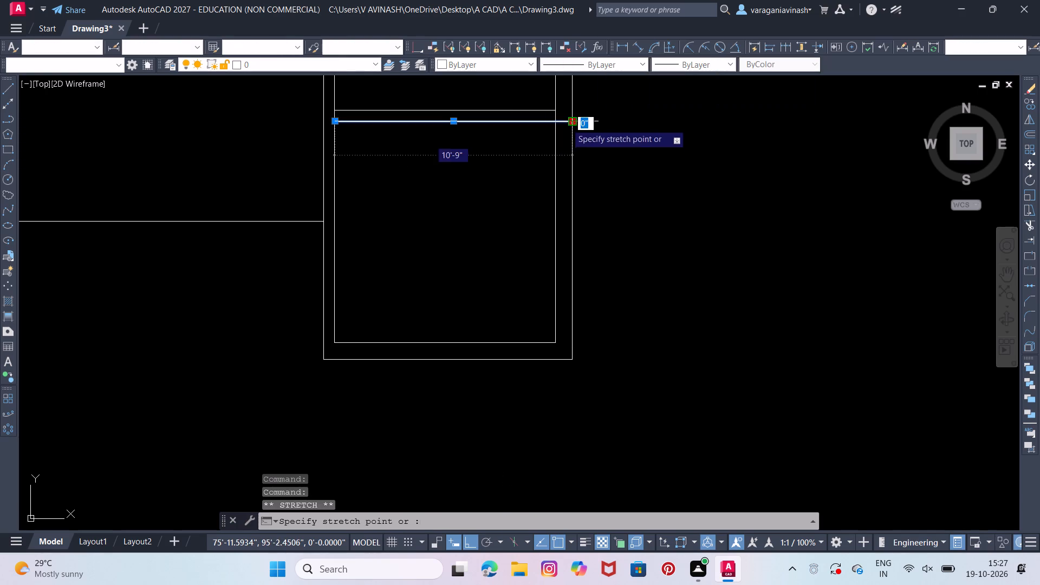
click(558, 124)
key(Escape)
Delete the 6" segment crossing the wall between the second and third rooms at their inner right side.
click(555, 115)
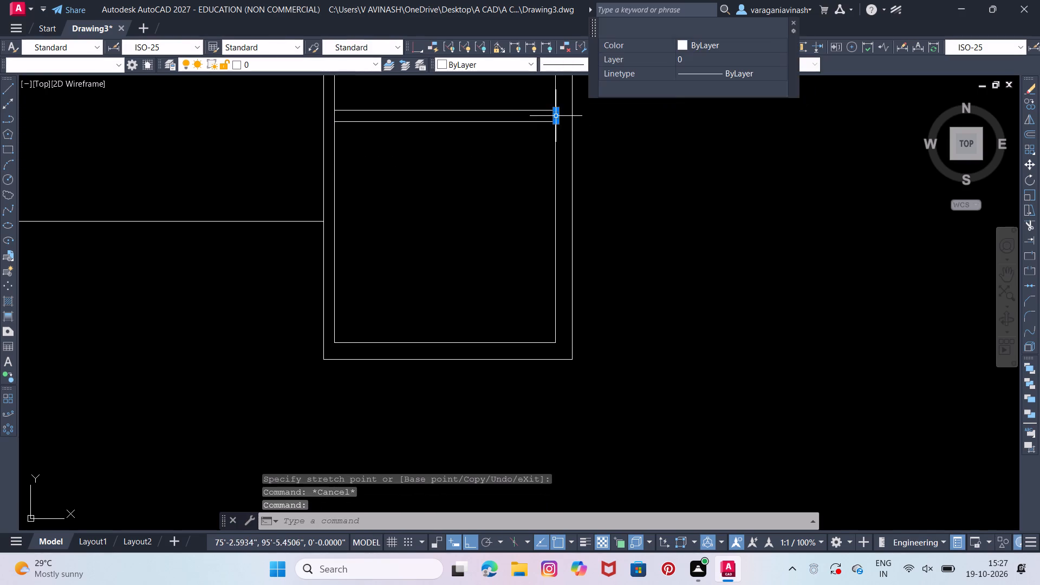
key(Delete)
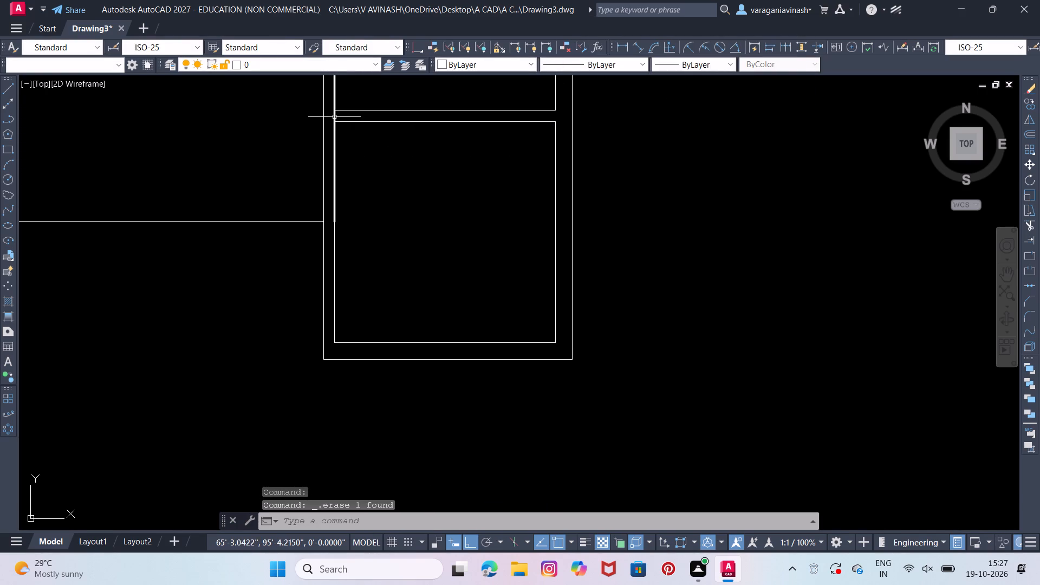
Shorten the second room's inner left line to 8' so it ends at the room's inner lower-left corner.
click(334, 117)
middle_drag(332, 206, 332, 341)
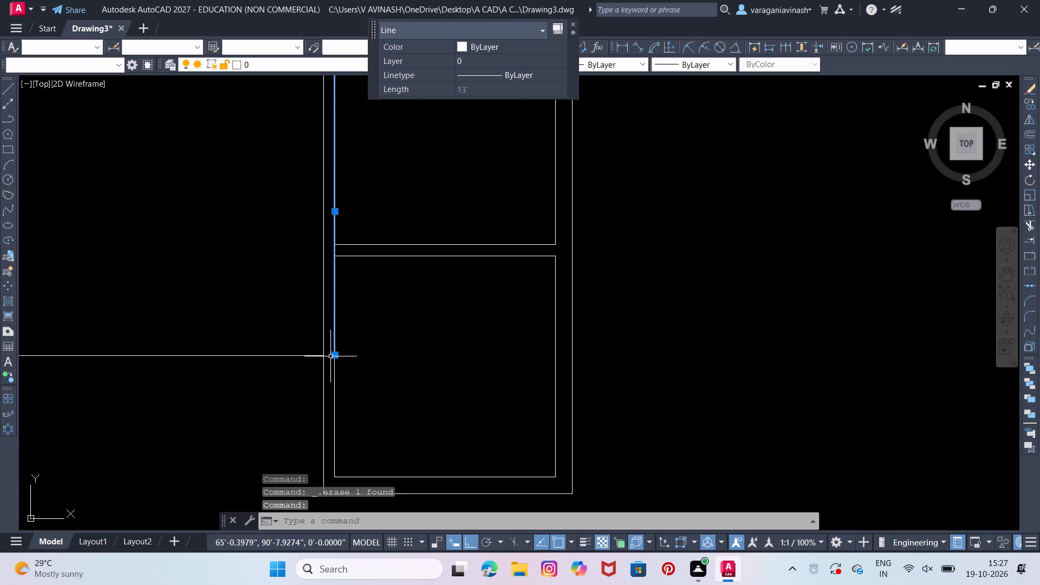
click(334, 355)
click(330, 258)
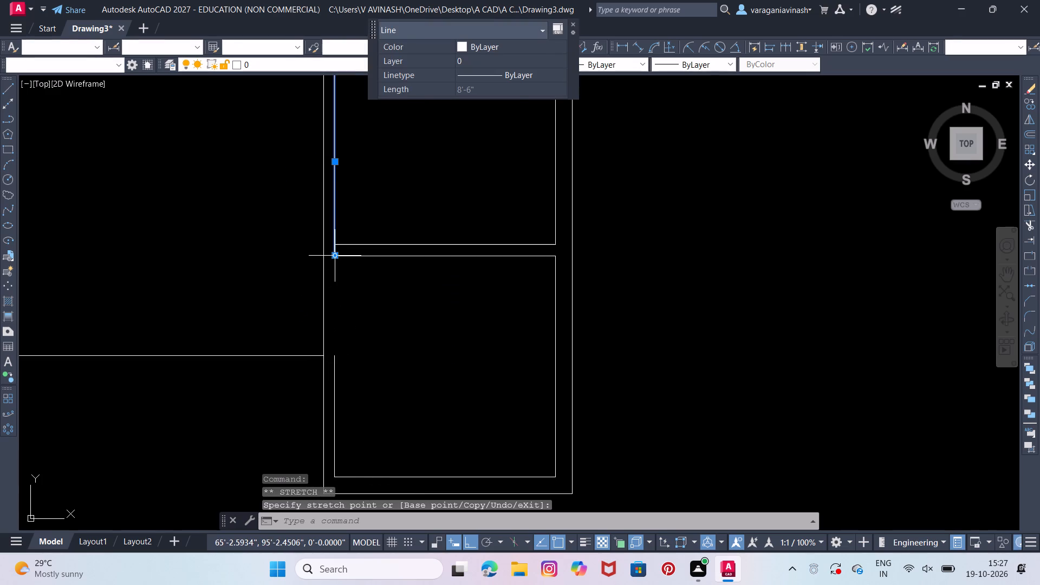
click(334, 257)
click(334, 246)
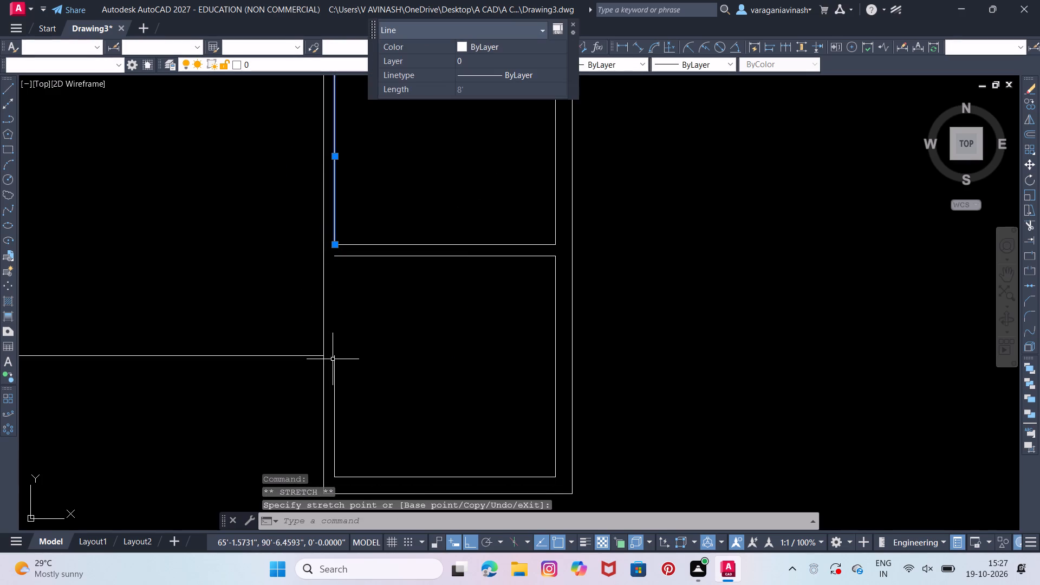
Extend the third room's inner left line up to meet the left end of its top line.
click(333, 359)
click(336, 355)
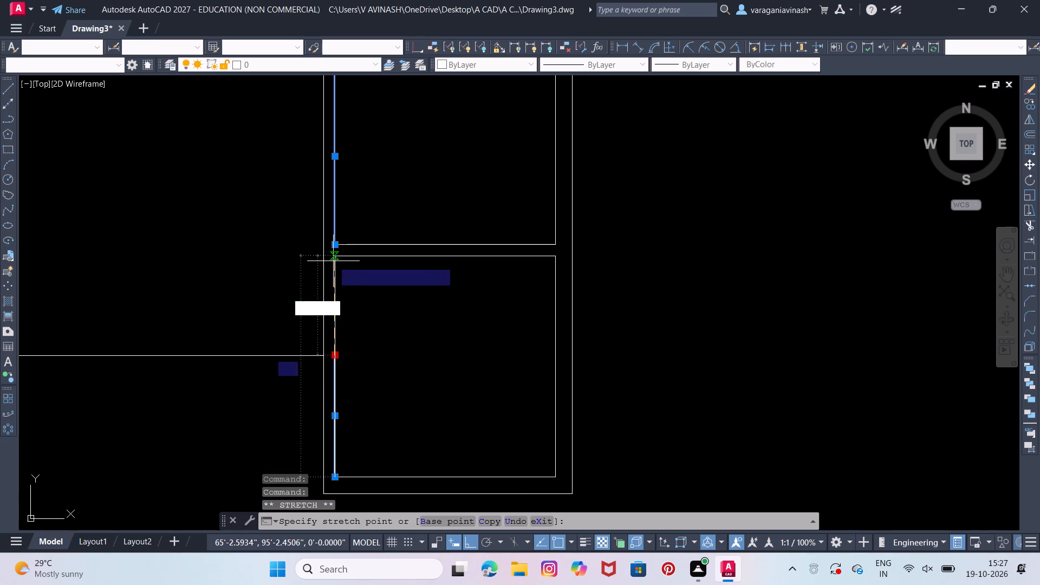
click(333, 261)
scroll(341, 284, down, 1)
key(Escape)
key(Escape)
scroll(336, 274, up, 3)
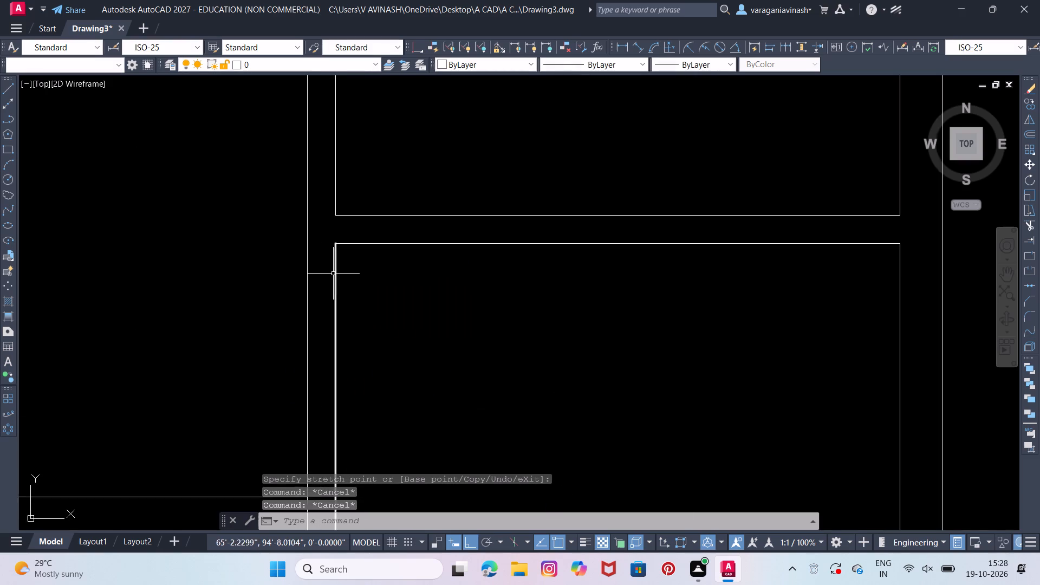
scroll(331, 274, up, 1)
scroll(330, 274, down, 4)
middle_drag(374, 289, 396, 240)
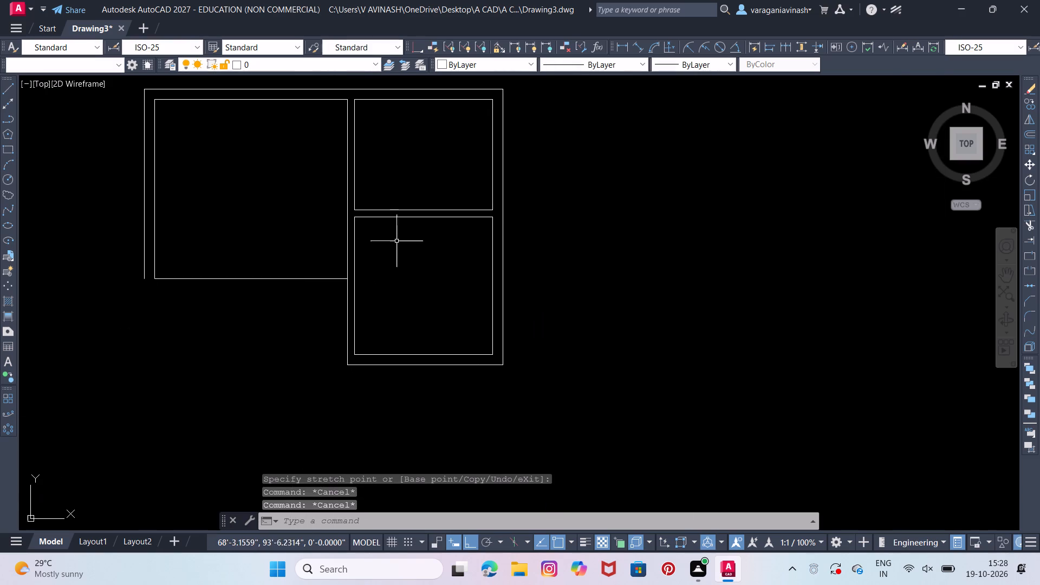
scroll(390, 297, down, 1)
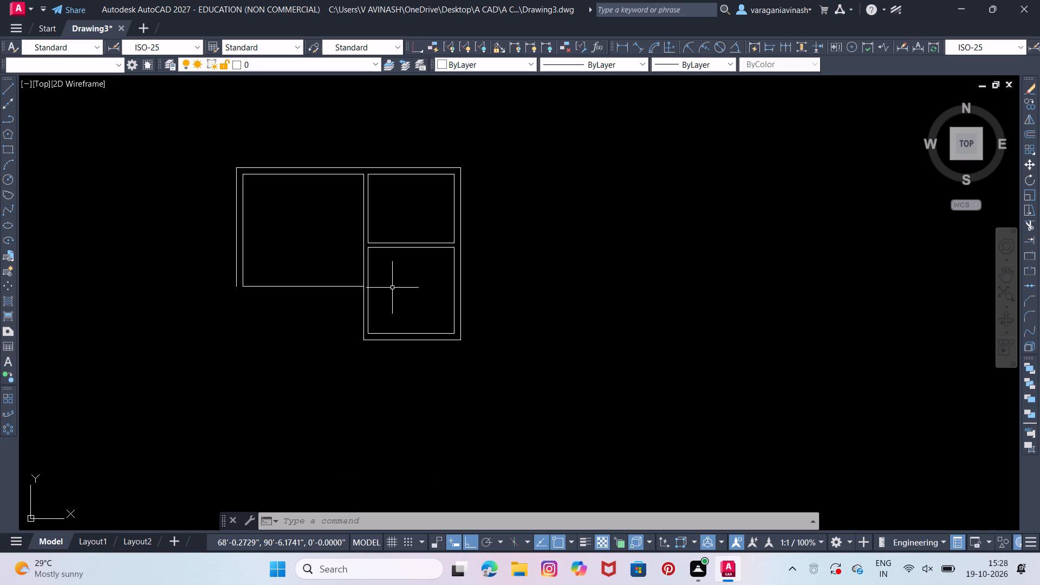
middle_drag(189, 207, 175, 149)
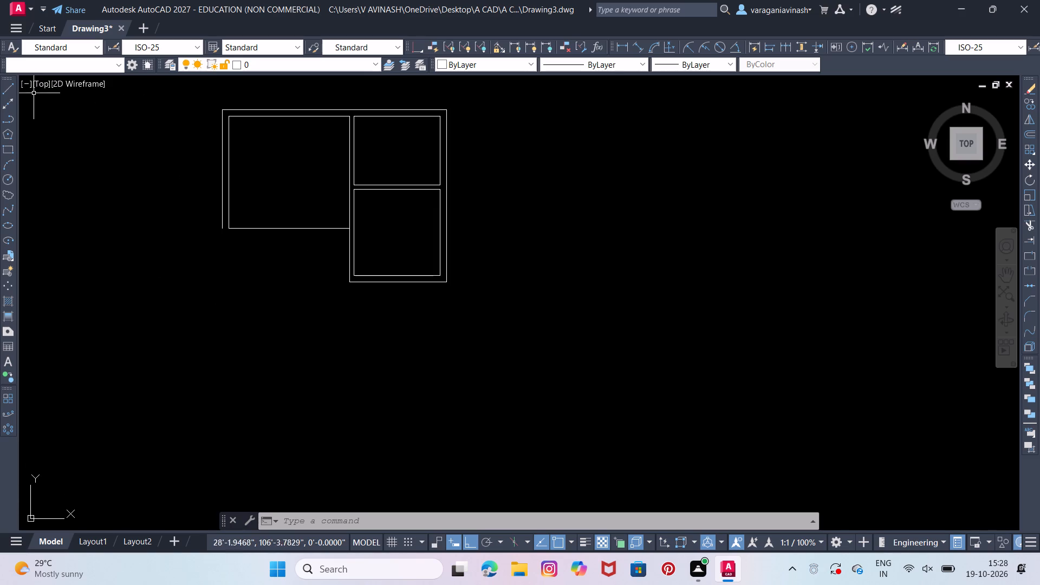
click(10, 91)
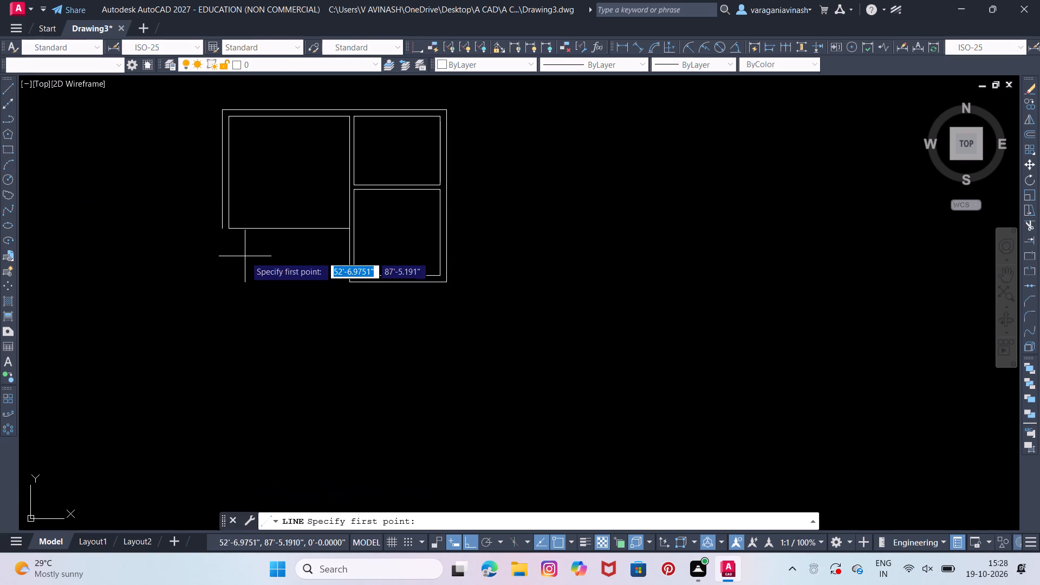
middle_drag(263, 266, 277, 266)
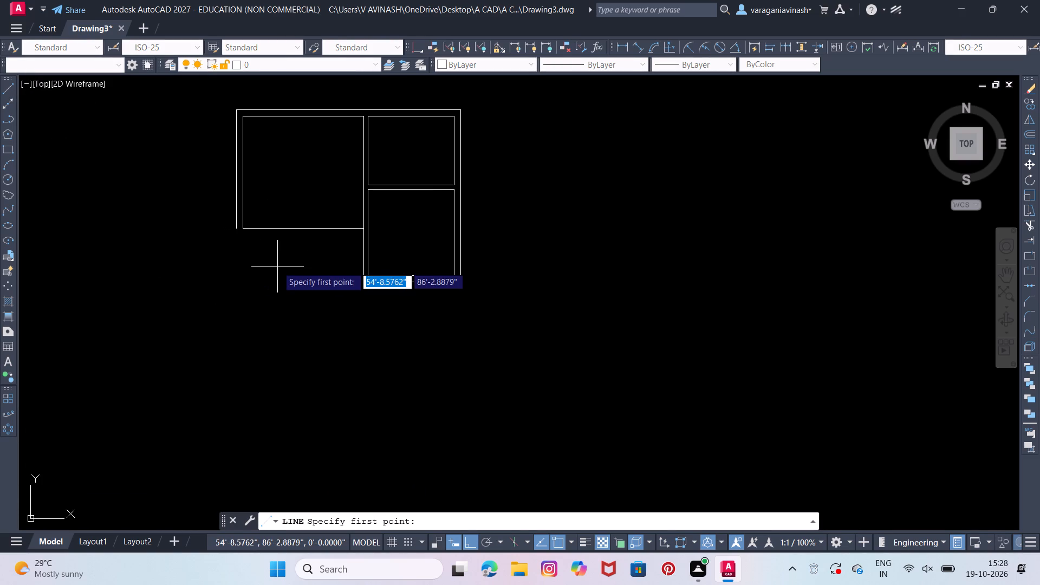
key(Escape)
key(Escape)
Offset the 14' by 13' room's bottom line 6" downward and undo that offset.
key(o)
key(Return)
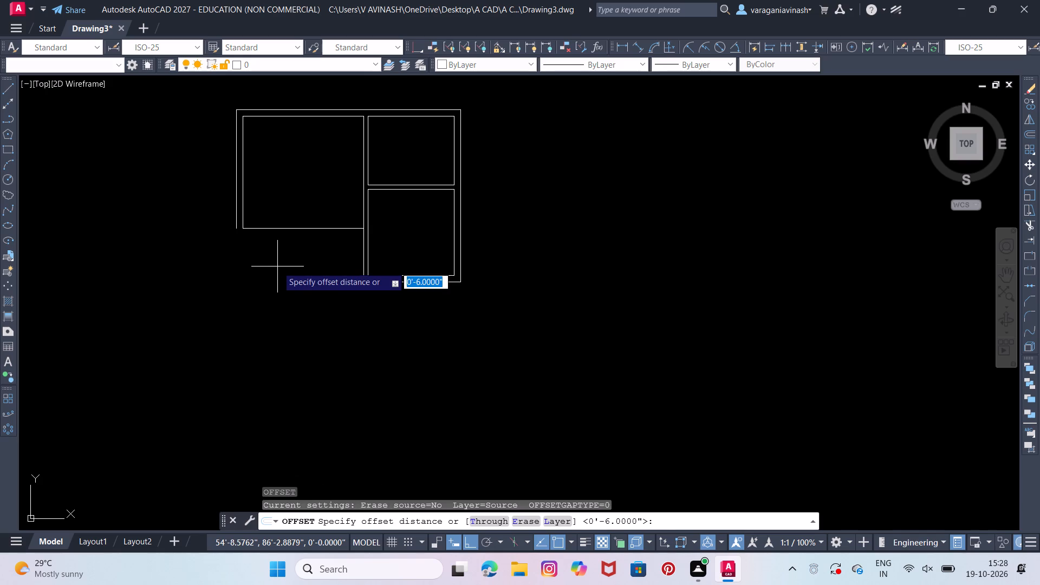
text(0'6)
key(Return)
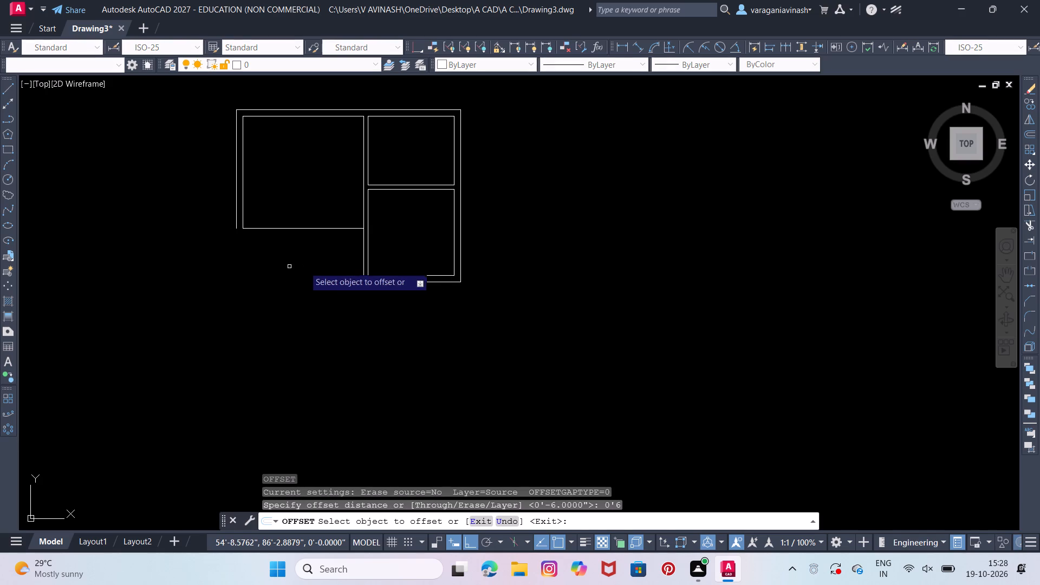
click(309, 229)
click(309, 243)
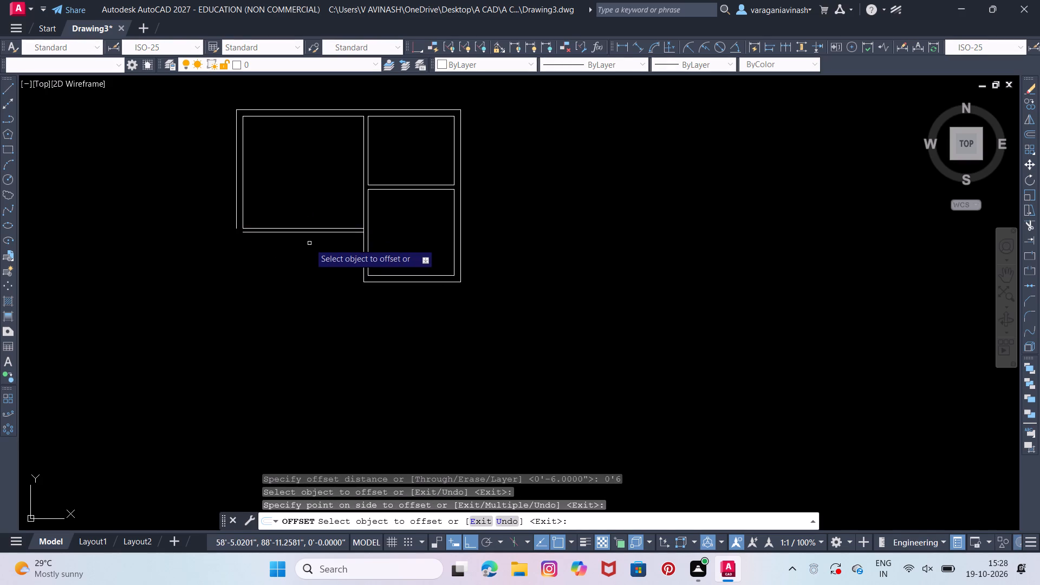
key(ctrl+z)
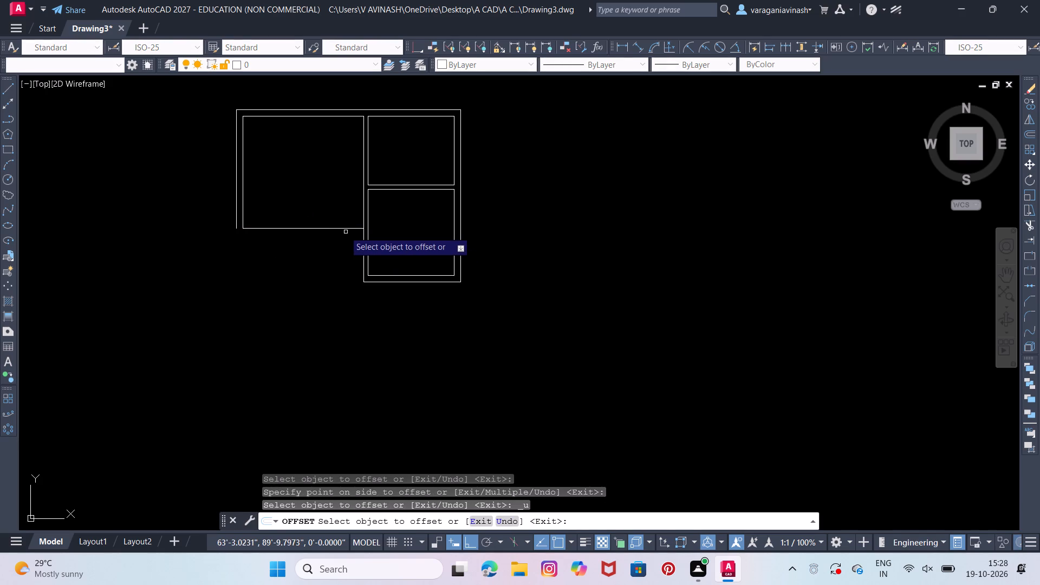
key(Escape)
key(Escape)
Offset the 14' by 13' room's bottom line 6" downward to form its lower wall.
key(o)
key(Return)
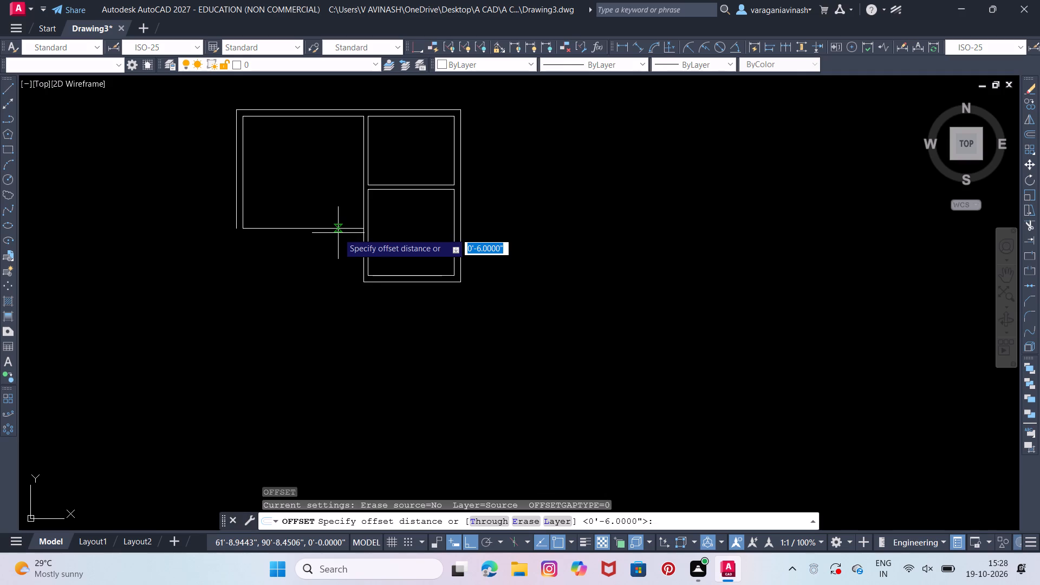
text(0'6)
key(Return)
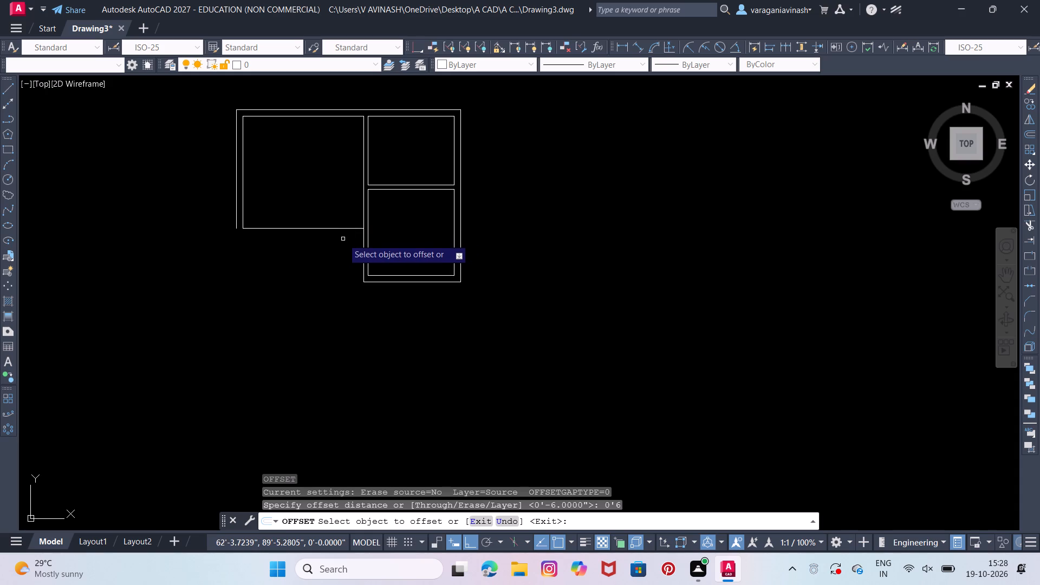
click(286, 229)
click(283, 246)
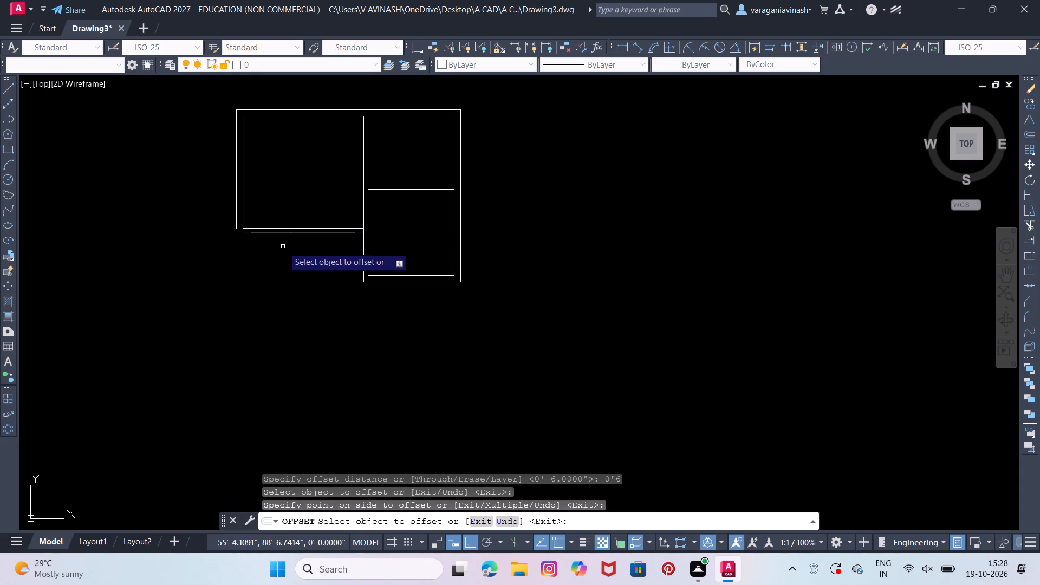
scroll(311, 233, up, 2)
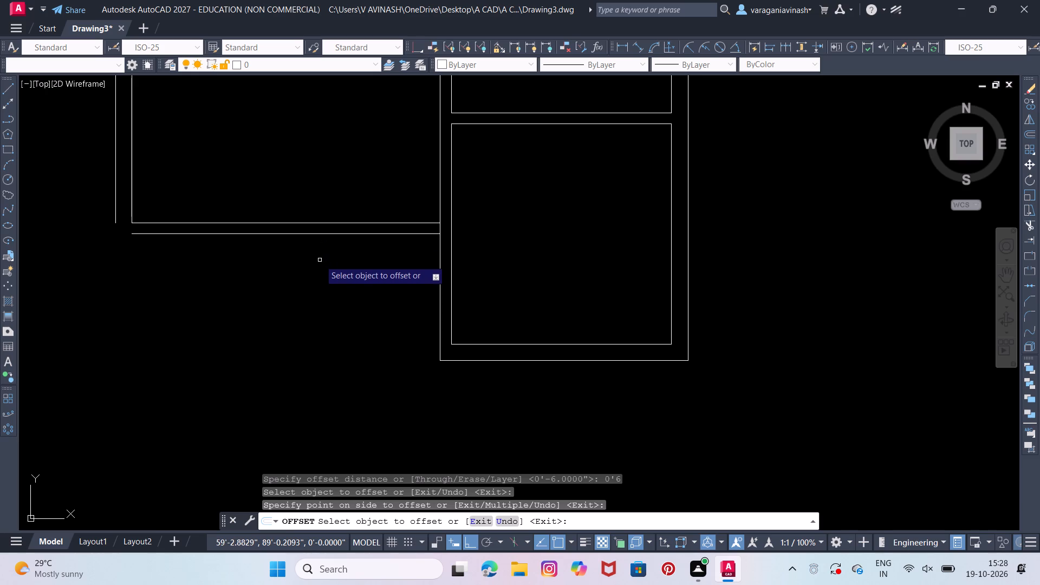
middle_drag(320, 262, 331, 273)
key(Escape)
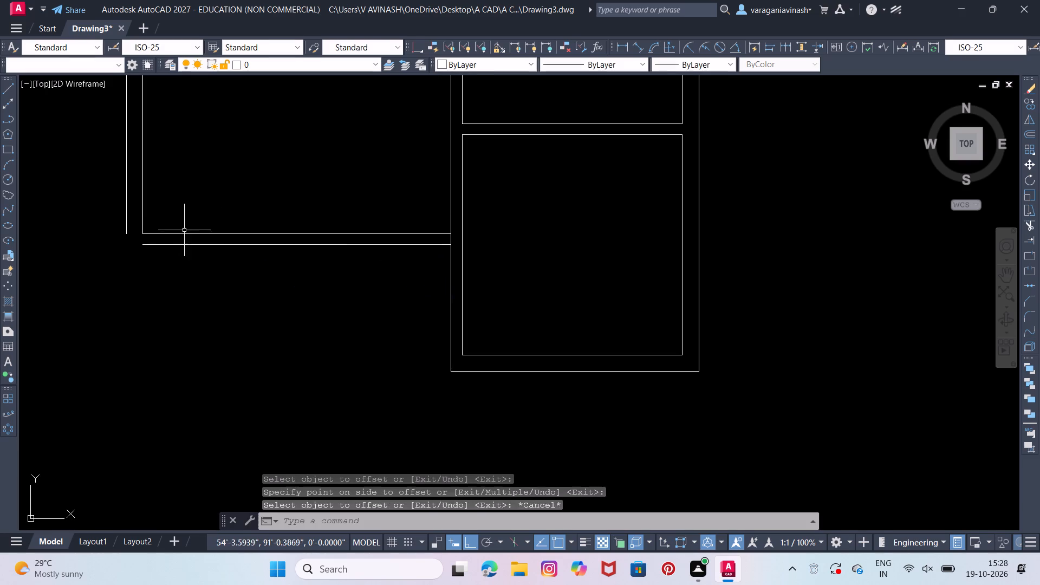
key(Escape)
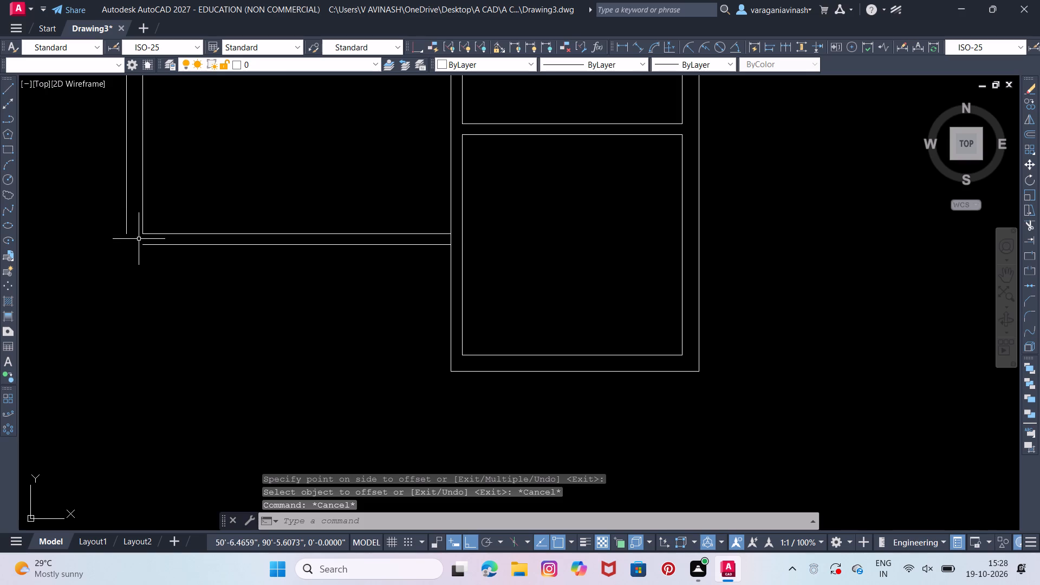
Extend the 14' by 13' room's outer left line down to the level of its lower wall's outer line.
click(126, 233)
click(125, 236)
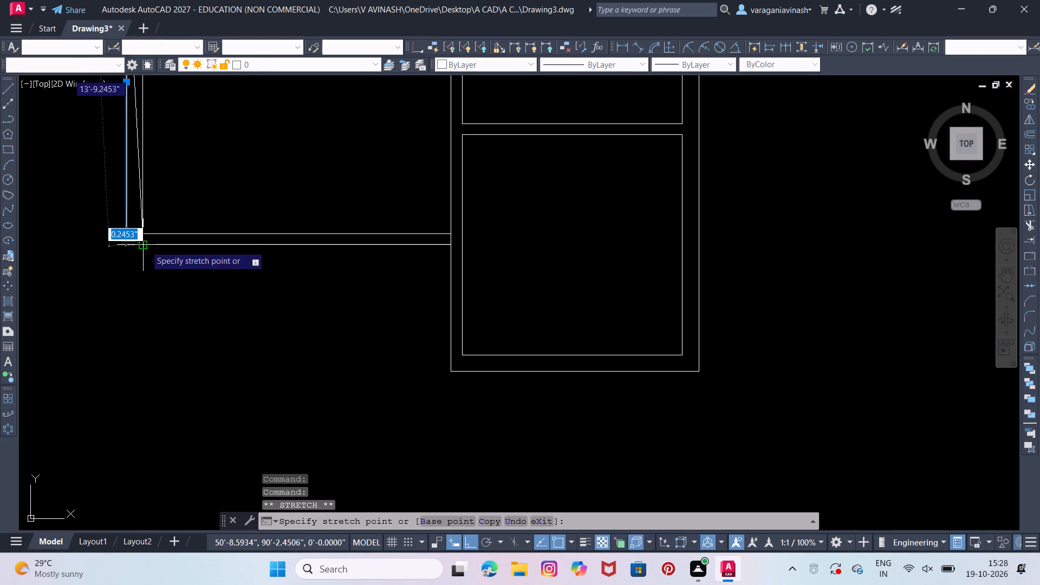
click(132, 245)
key(Escape)
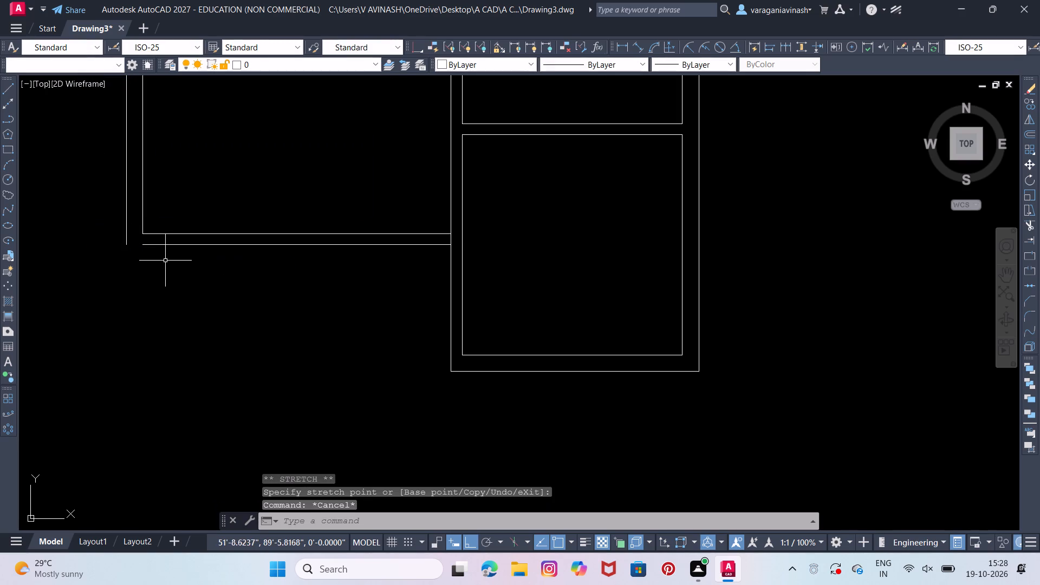
Draw a 5' wide by 6' deep room below the first room, starting from the left end of the lower wall's outer line.
middle_drag(165, 261, 205, 237)
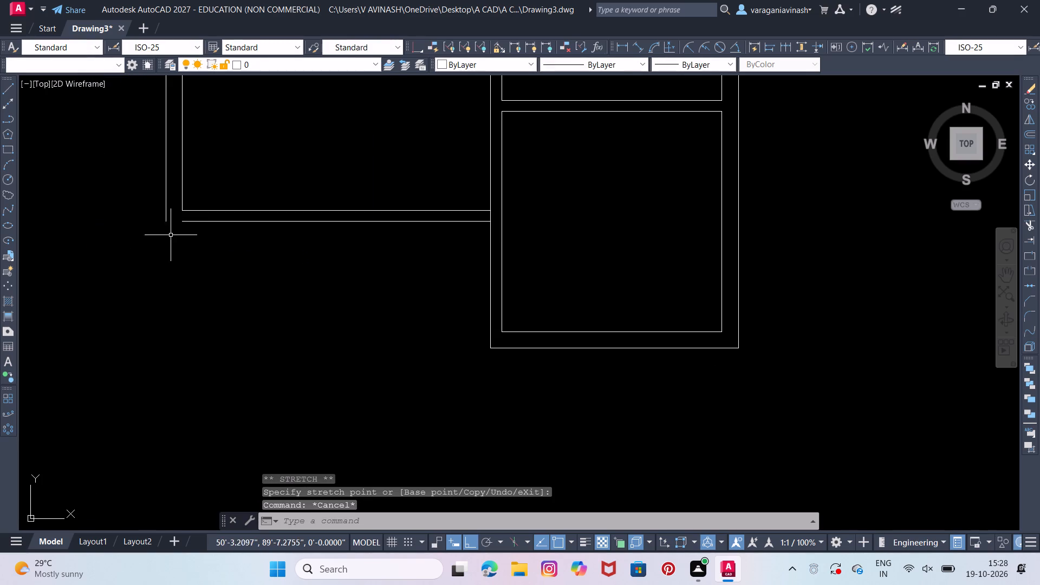
click(14, 85)
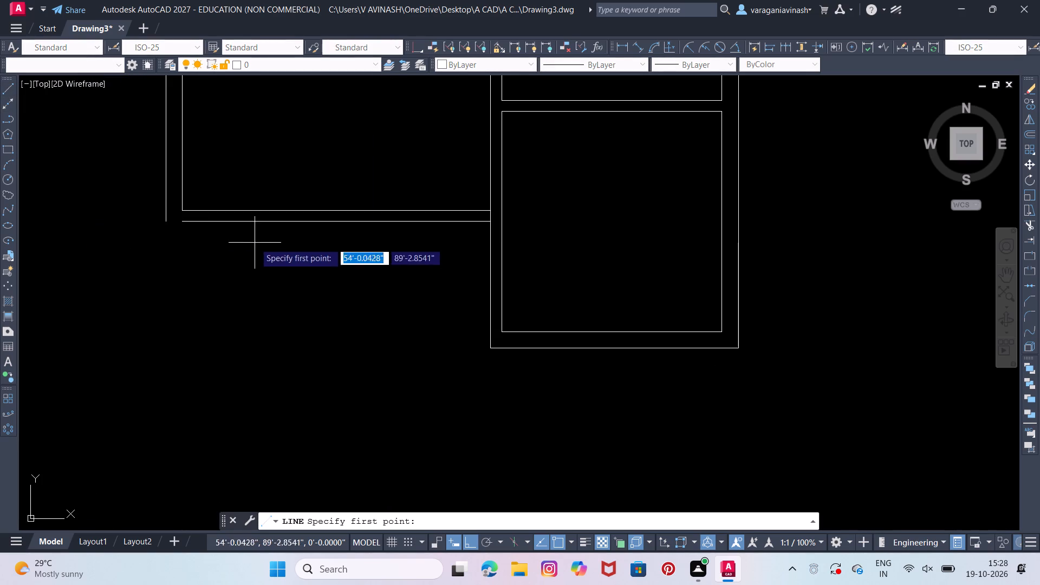
click(183, 224)
middle_drag(168, 341, 168, 314)
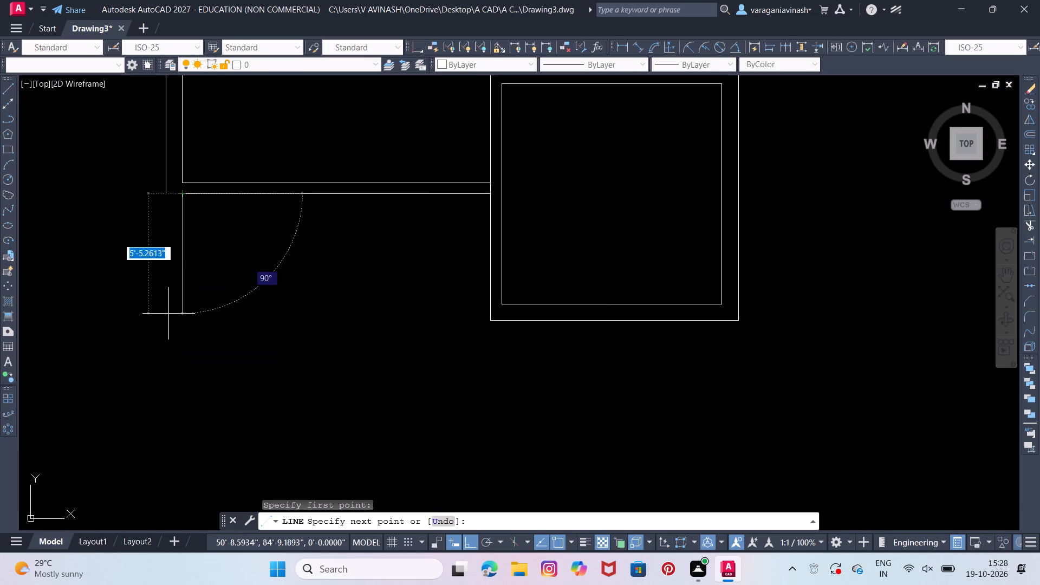
text(6')
key(Return)
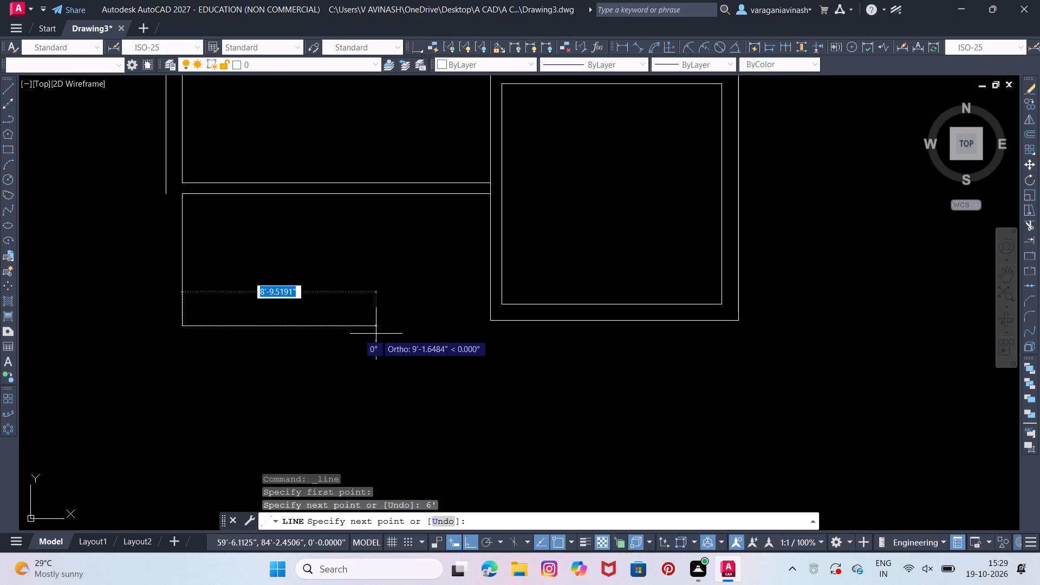
text(5')
key(Return)
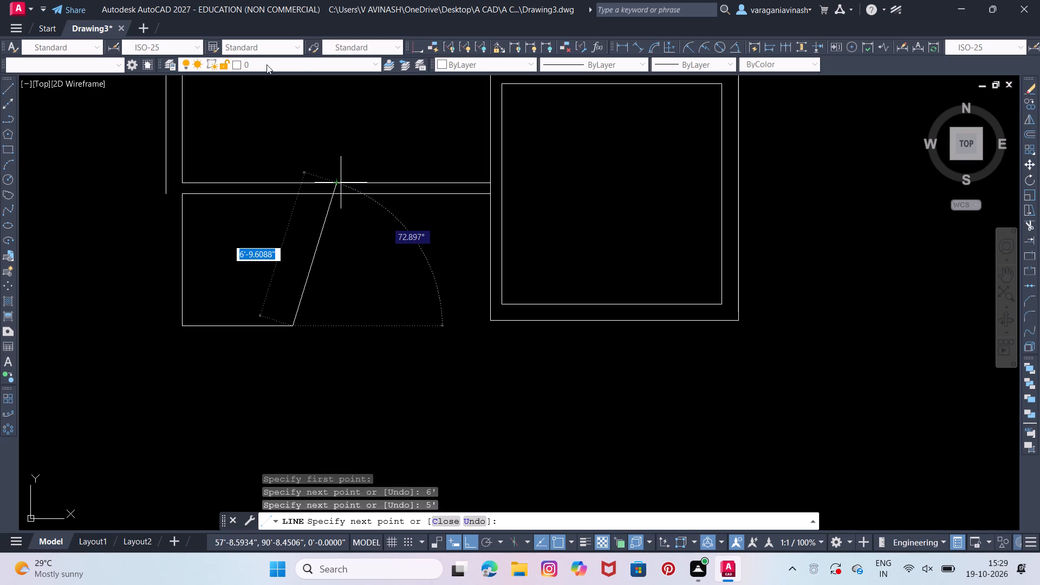
click(291, 196)
key(Escape)
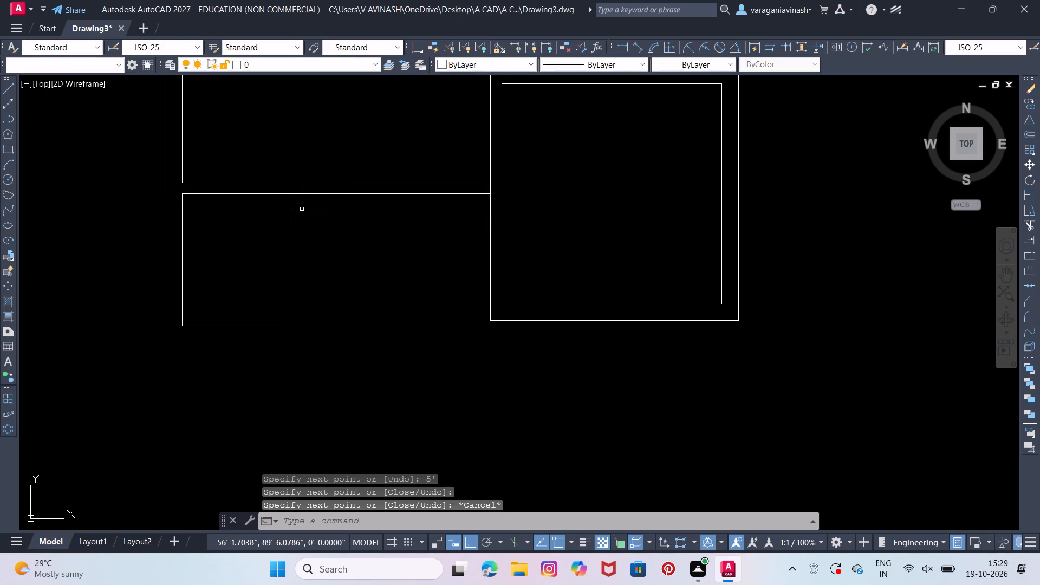
Offset the 5' by 6' room's right and bottom lines 6" outward.
key(o)
key(Return)
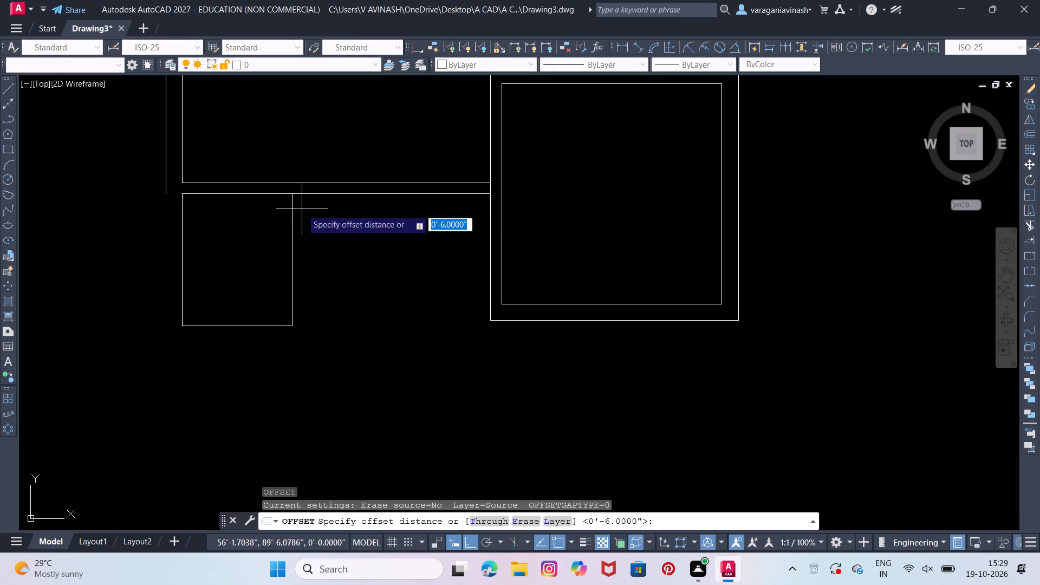
key(0)
key(apostrophe)
key(6)
key(Return)
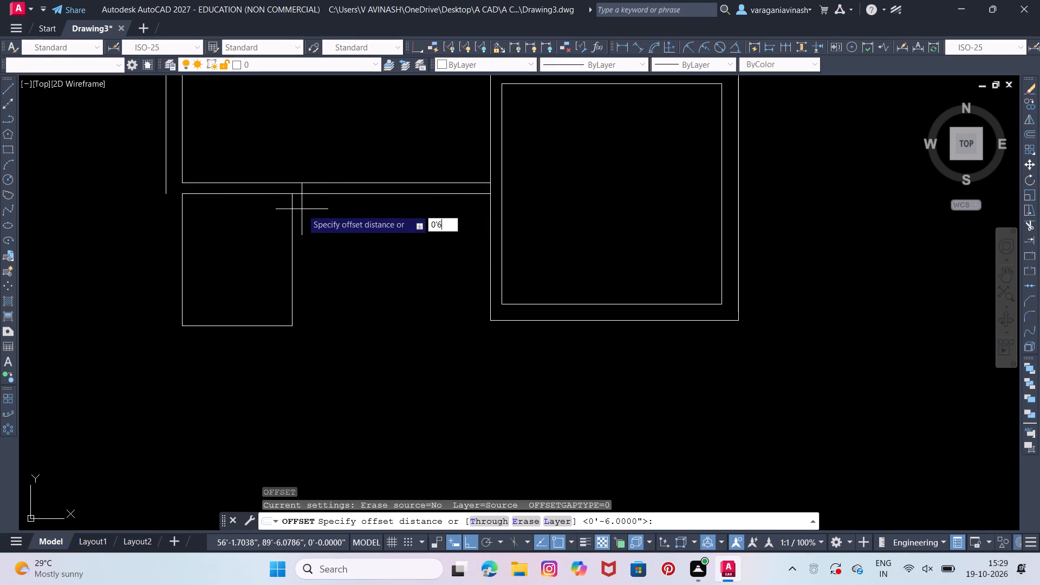
click(291, 246)
click(316, 245)
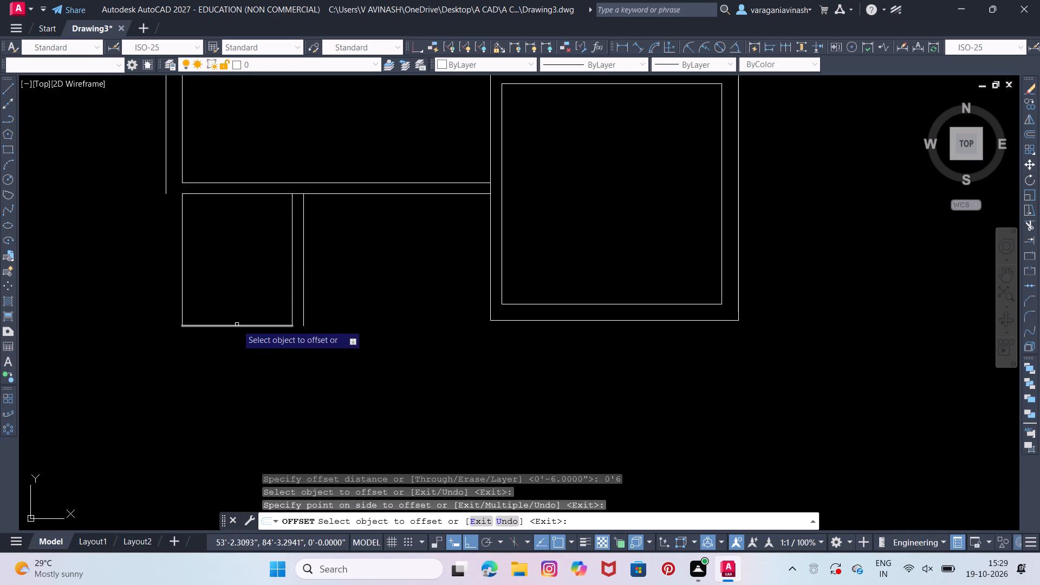
click(237, 324)
click(231, 351)
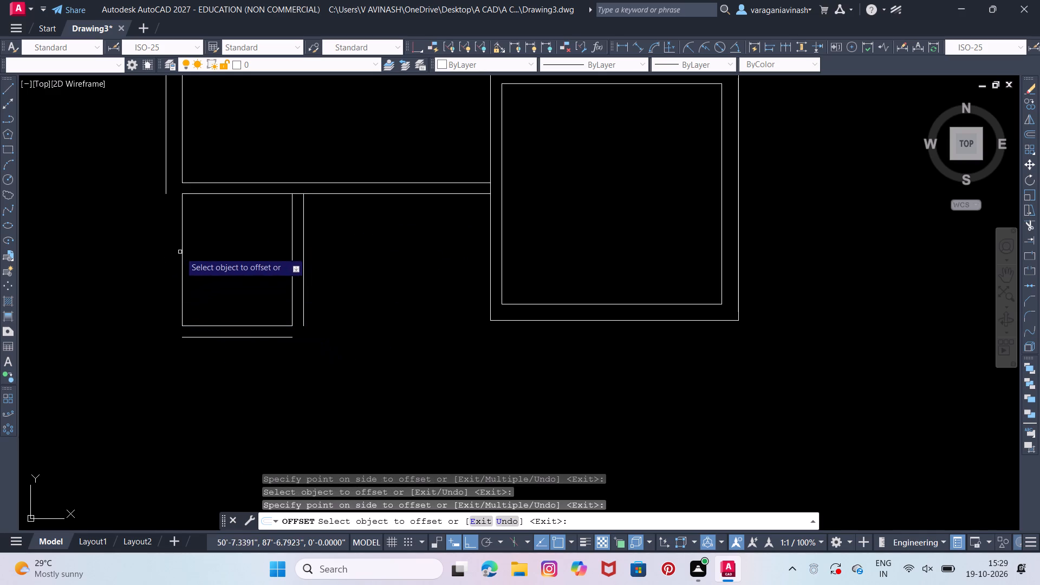
key(Escape)
key(Escape)
Offset the 5' by 6' room's left line 9" both inward and outward.
key(o)
key(Return)
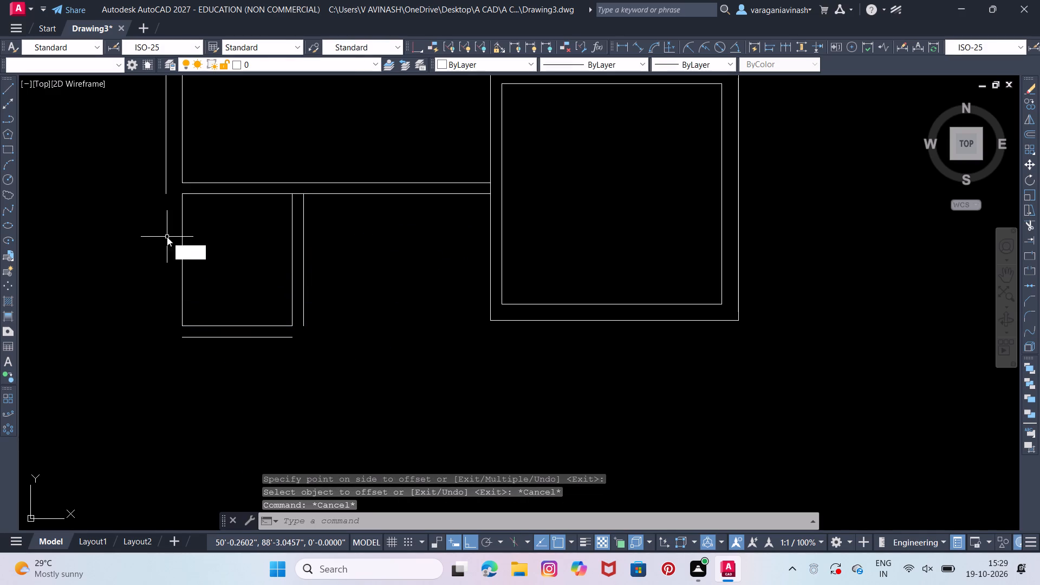
text(0'9)
key(Return)
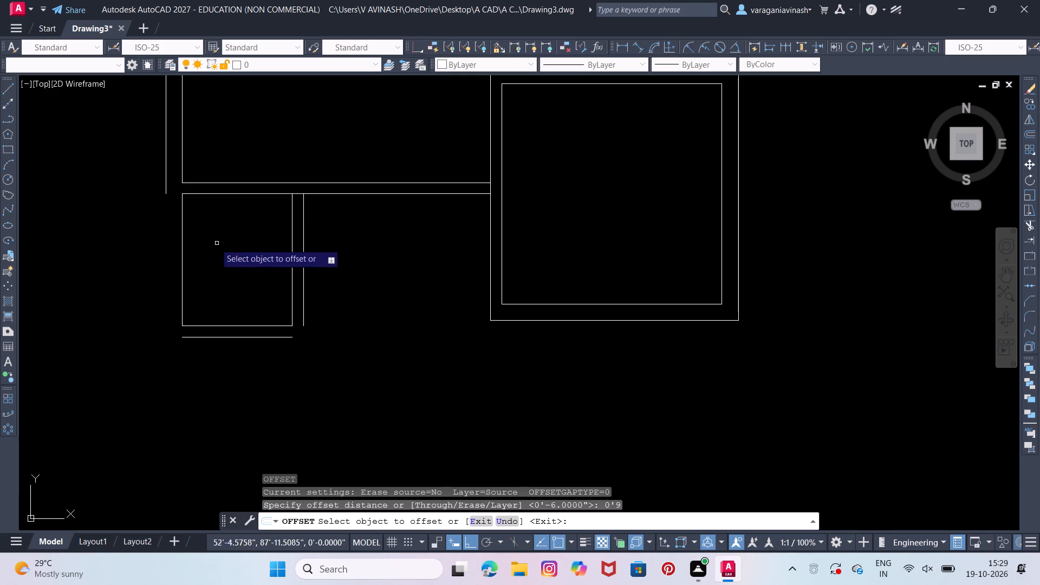
click(181, 253)
click(177, 255)
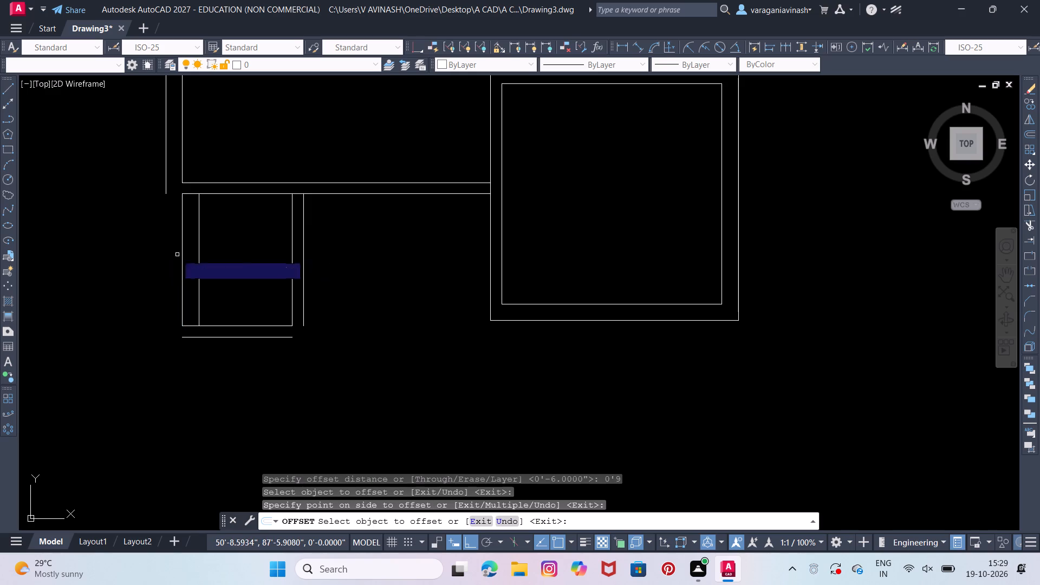
click(181, 257)
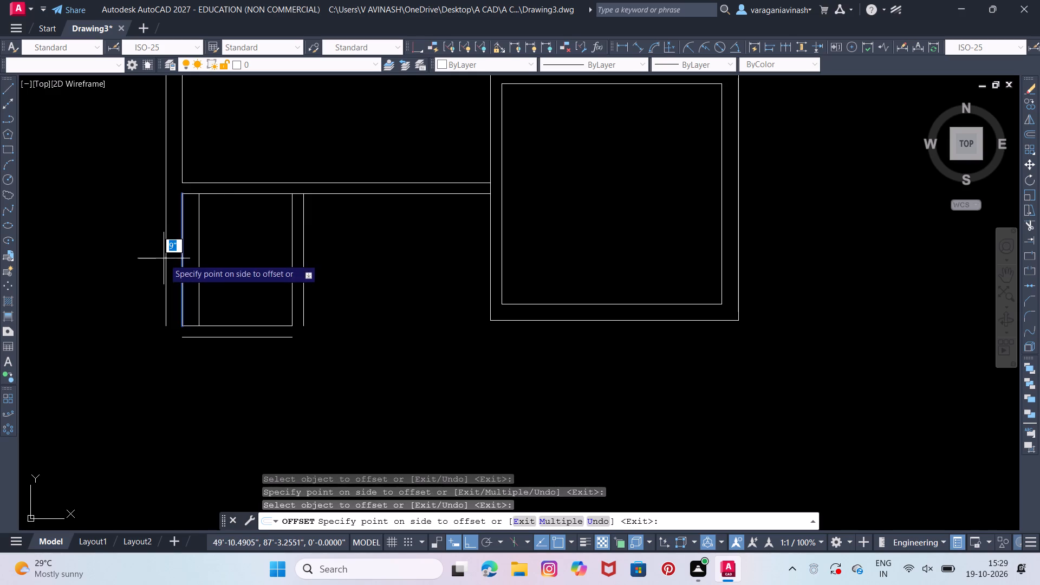
click(164, 258)
key(Escape)
Delete the 9" offset line inside the 5' by 6' room.
click(198, 241)
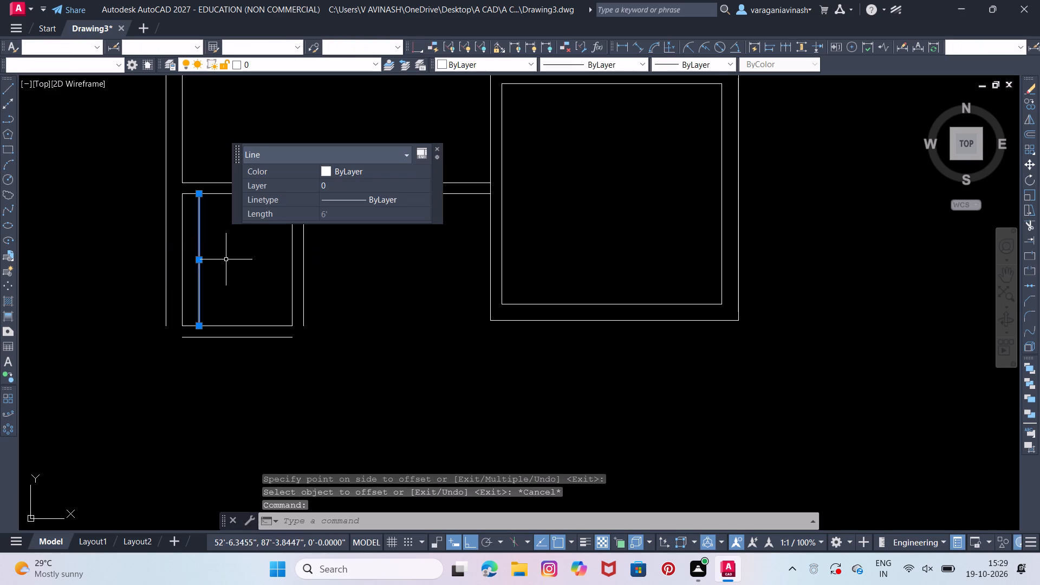
key(Delete)
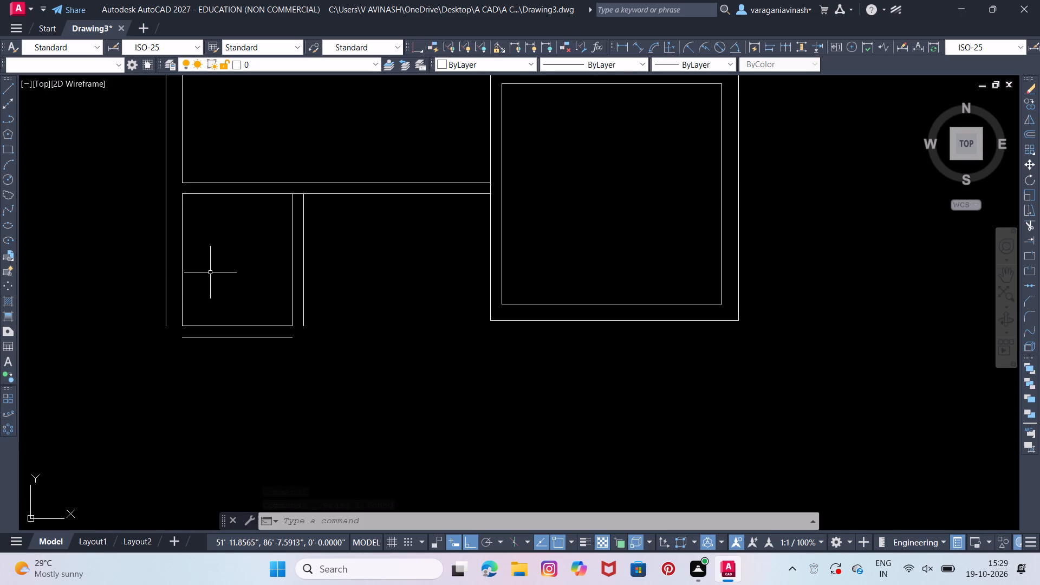
Stretch the 5' by 6' room's left, bottom and right outer wall lines to meet at the lower corners.
click(167, 307)
click(168, 324)
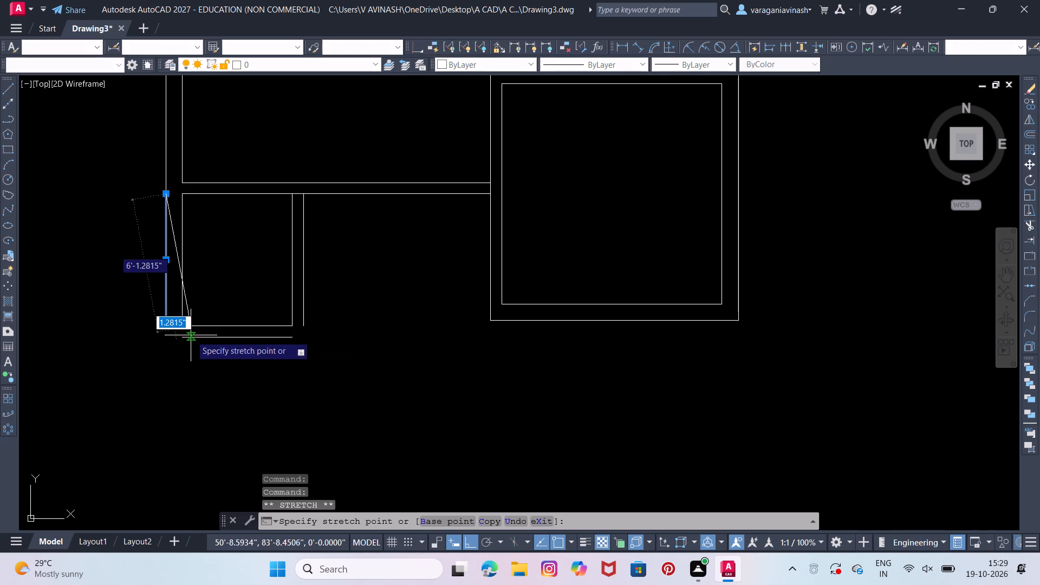
click(168, 337)
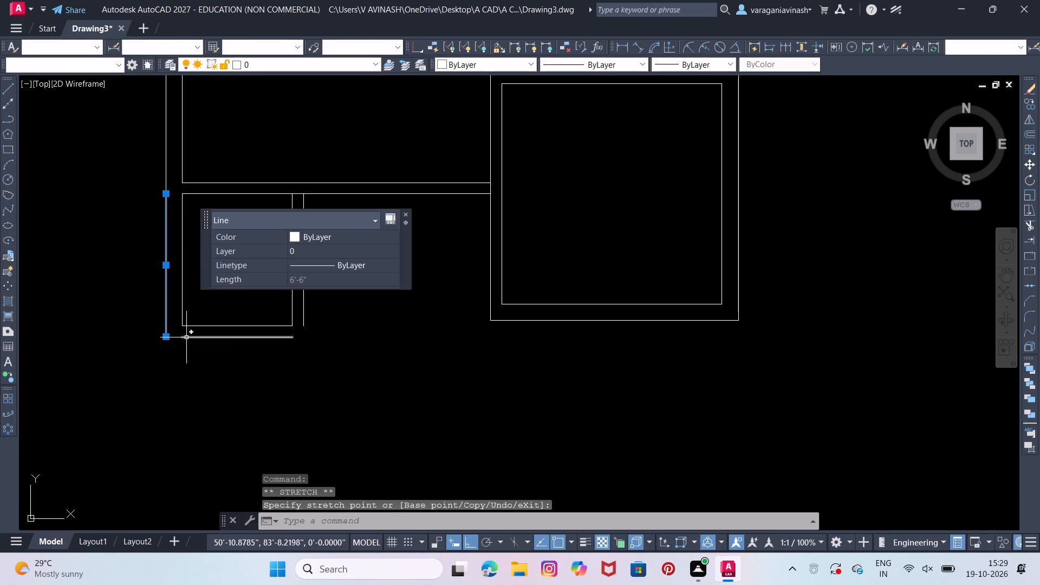
click(186, 337)
click(179, 336)
click(163, 335)
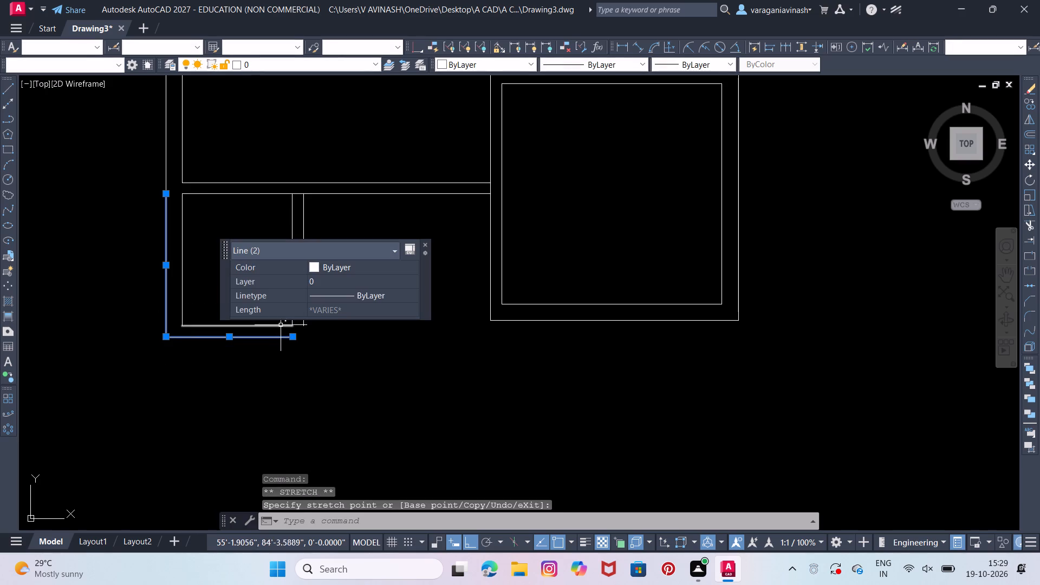
click(291, 337)
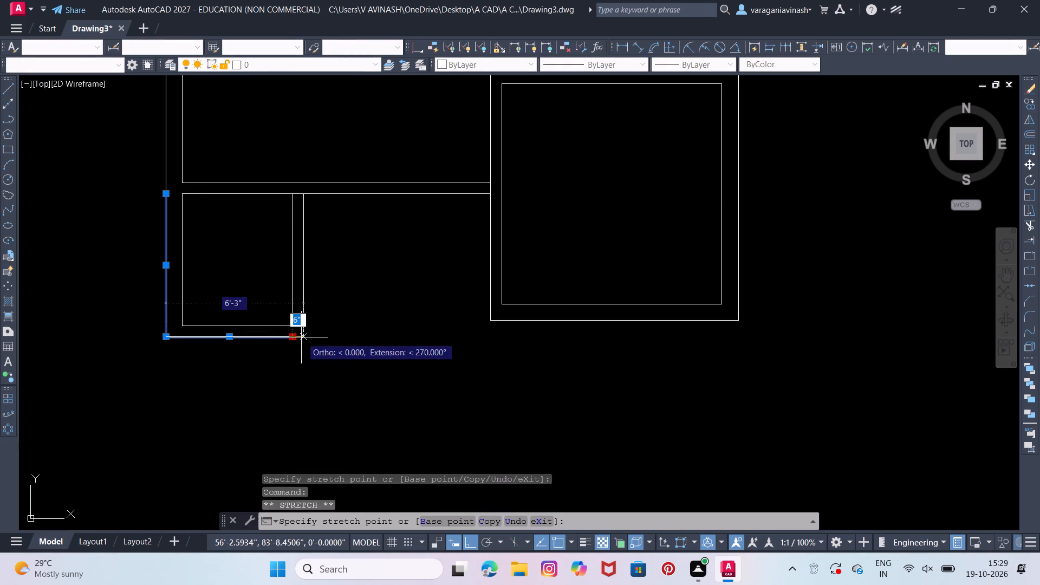
click(301, 337)
click(304, 322)
click(304, 324)
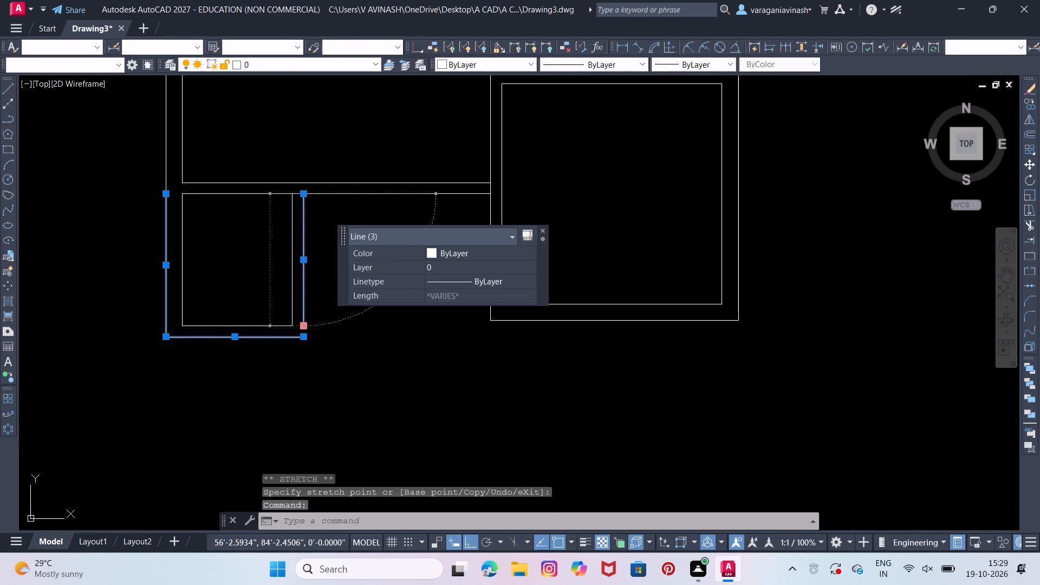
click(304, 334)
key(Escape)
key(Escape)
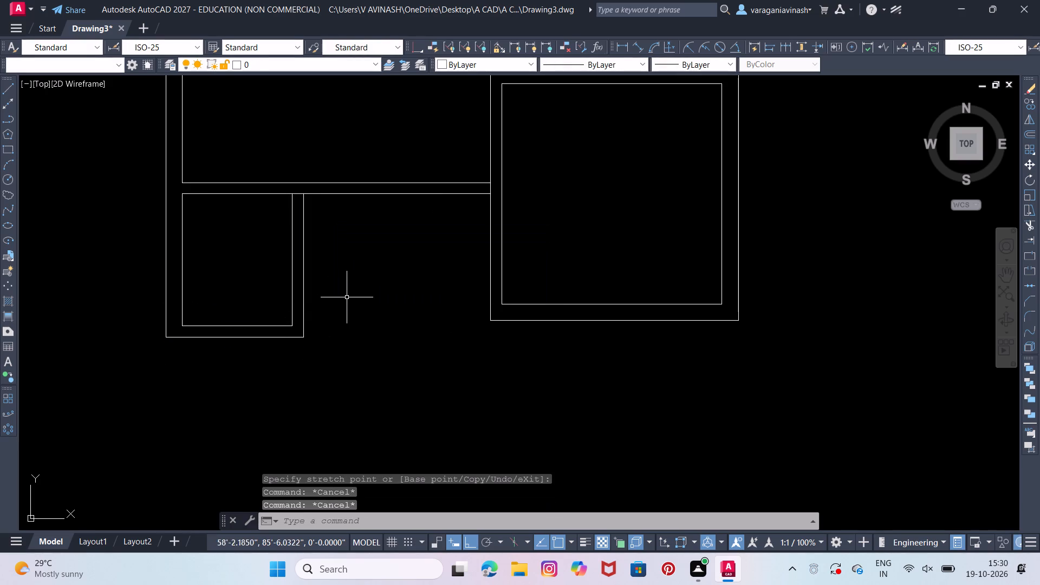
Shorten the line under the 14' room so it ends at the 5' by 6' room's inner upper-right corner.
middle_drag(316, 297, 281, 310)
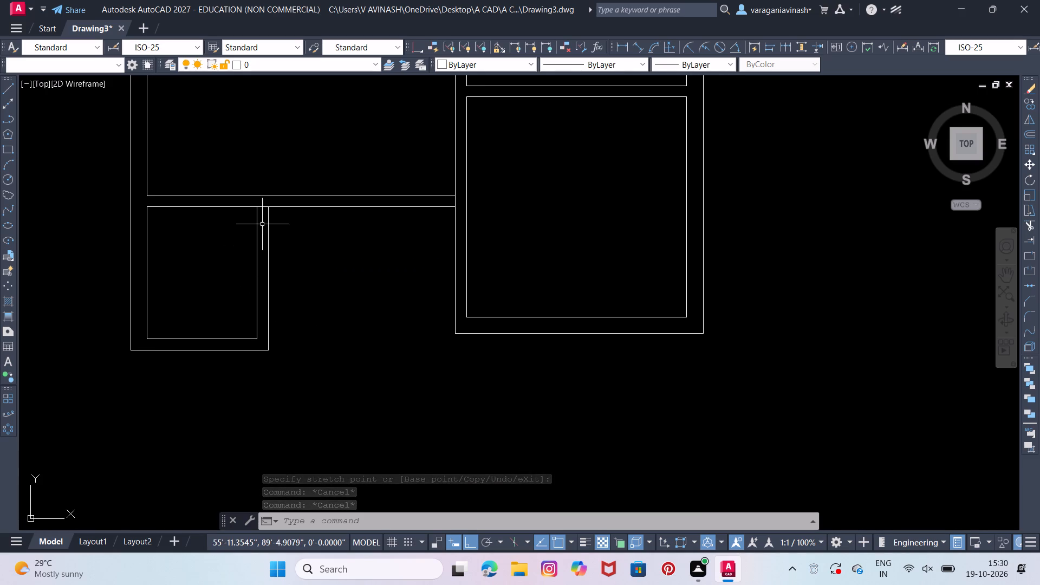
click(261, 205)
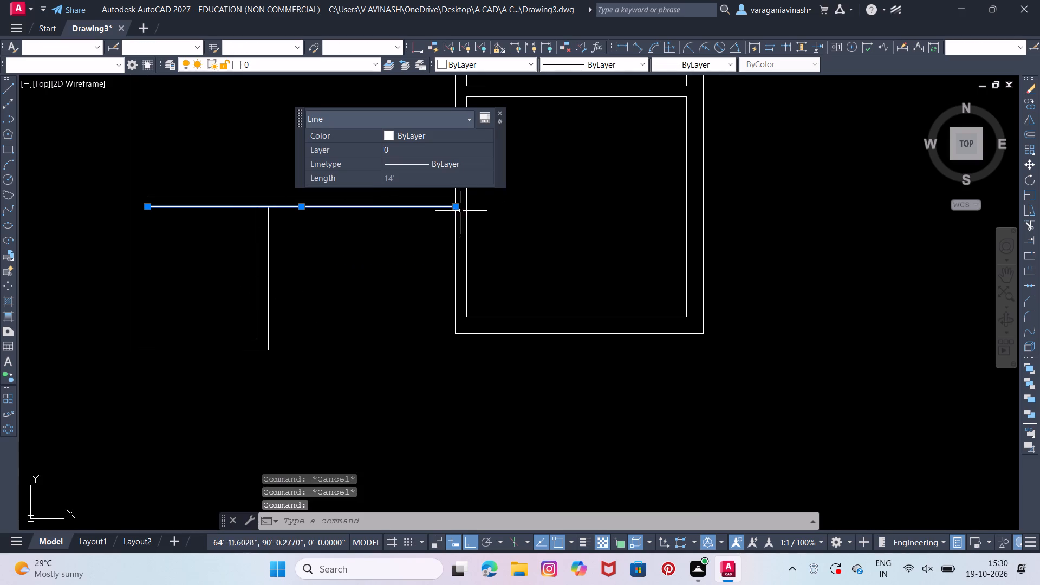
click(454, 207)
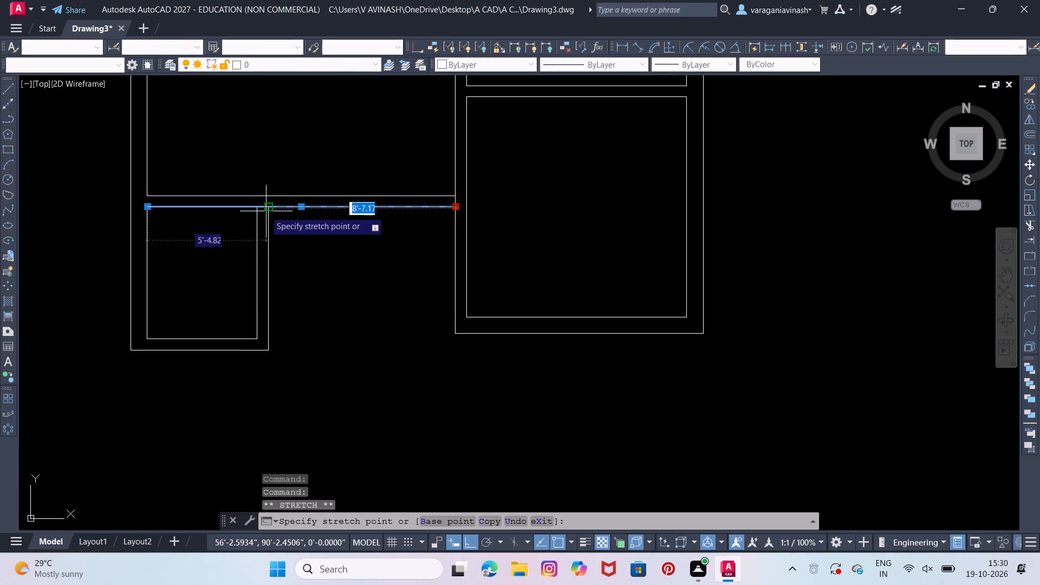
click(258, 210)
key(Escape)
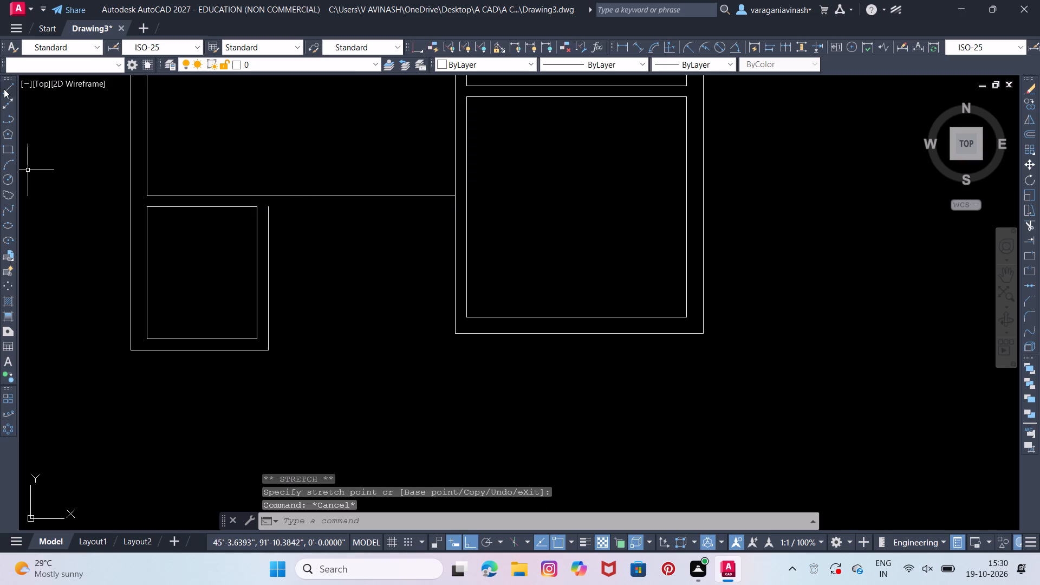
Draw a 4' wide by 6' deep room beside the 5' by 6' room, starting from the top of its outer right wall line.
click(4, 89)
click(269, 212)
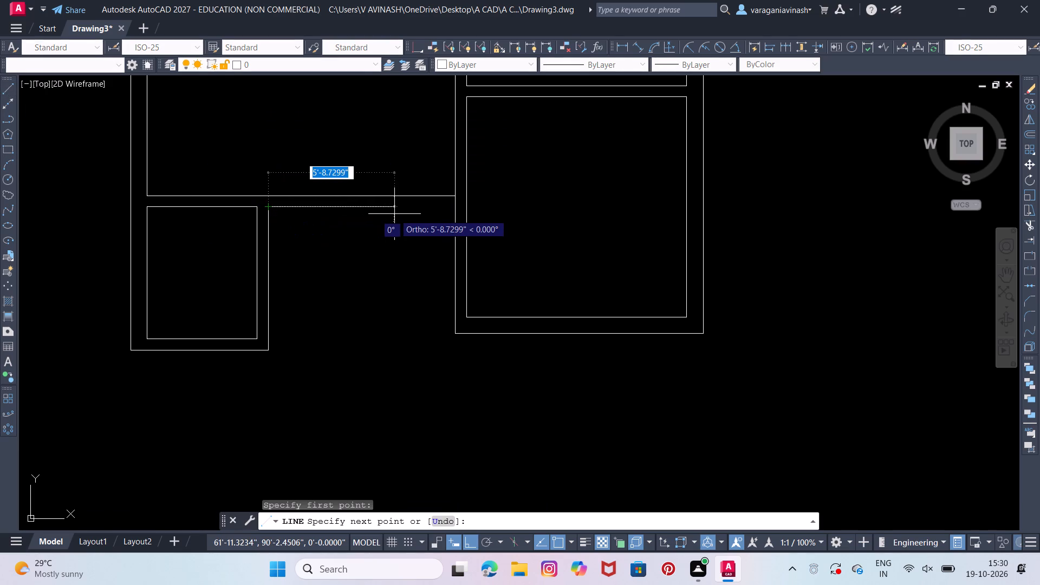
text(4')
key(Return)
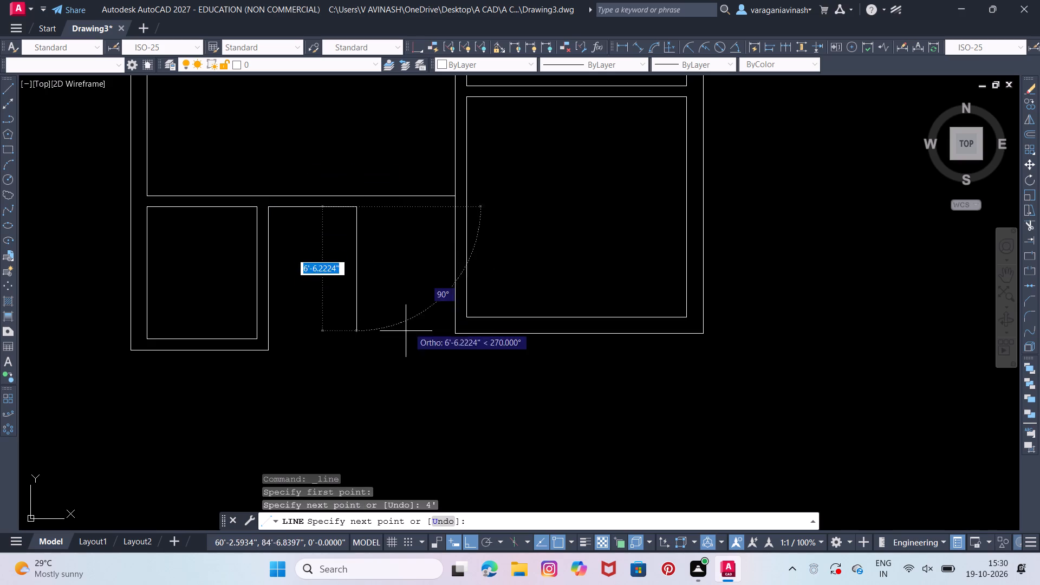
click(331, 337)
click(268, 336)
key(Escape)
key(Escape)
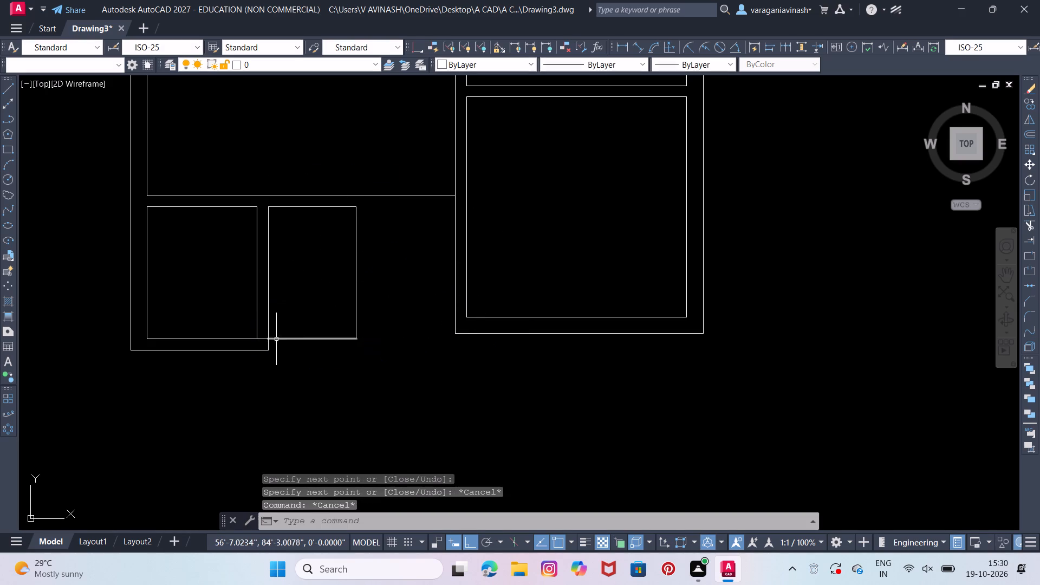
Draw the 4' room's outer wall along its bottom, 6" past its right side, and up to the 14' room's lower line.
right_click(293, 313)
click(355, 73)
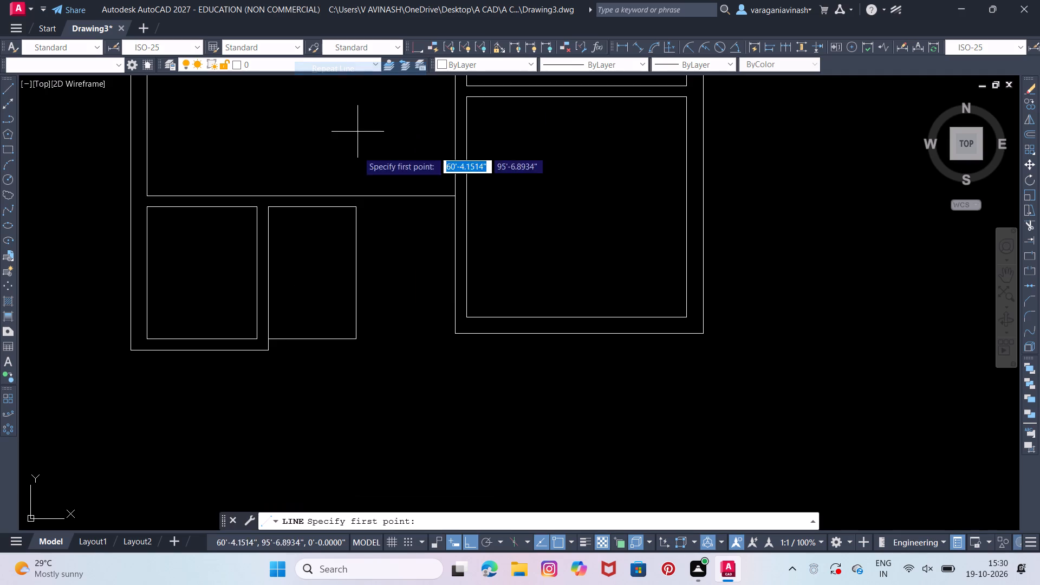
click(269, 353)
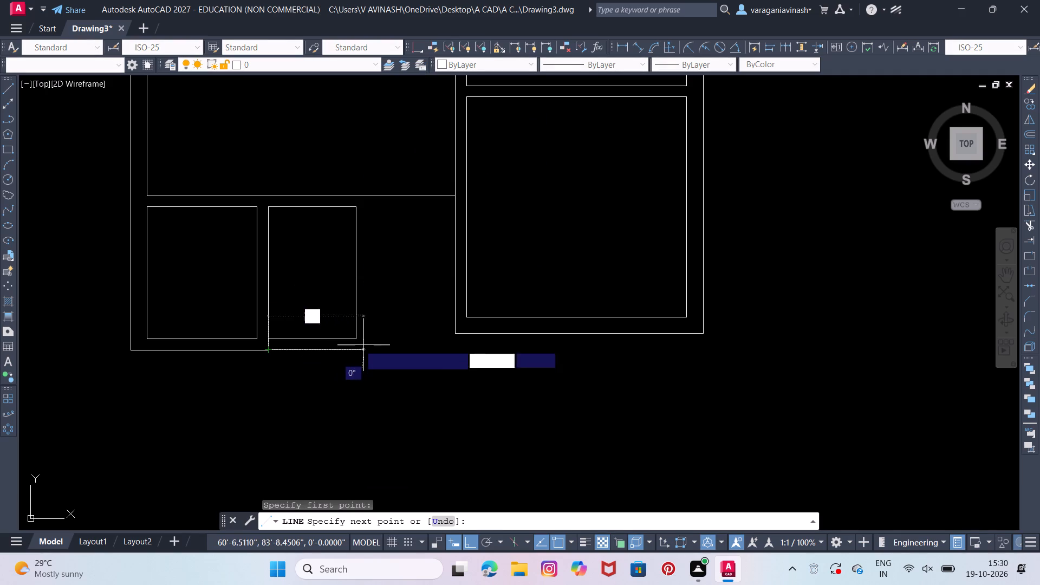
click(359, 348)
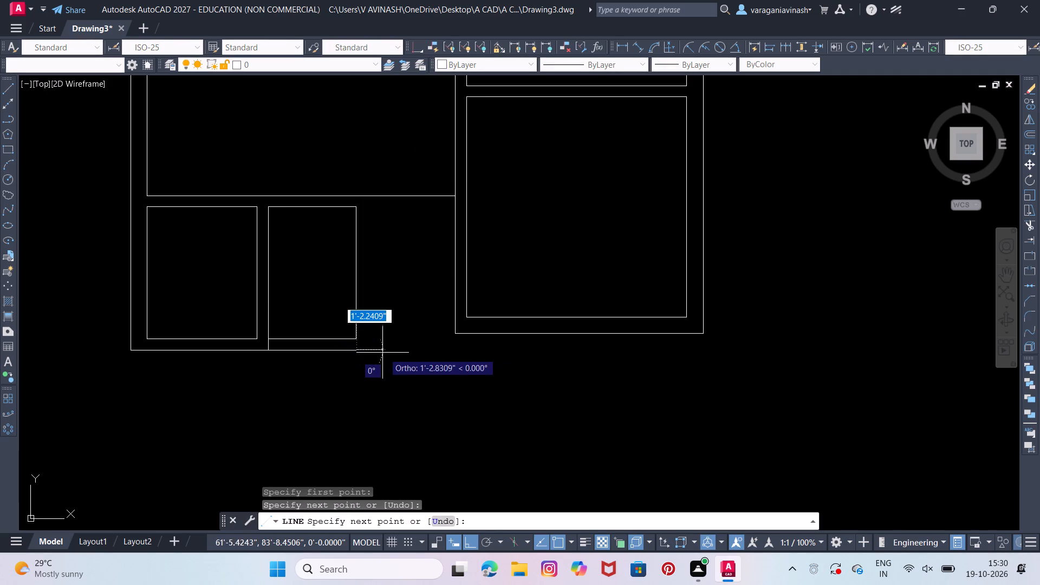
text(0'6)
key(Return)
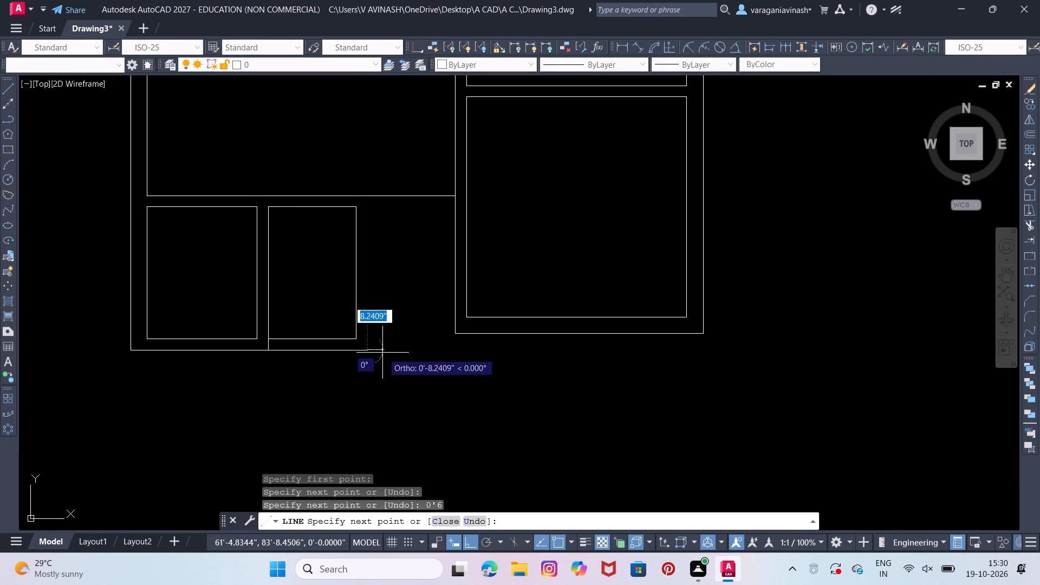
click(370, 197)
key(Escape)
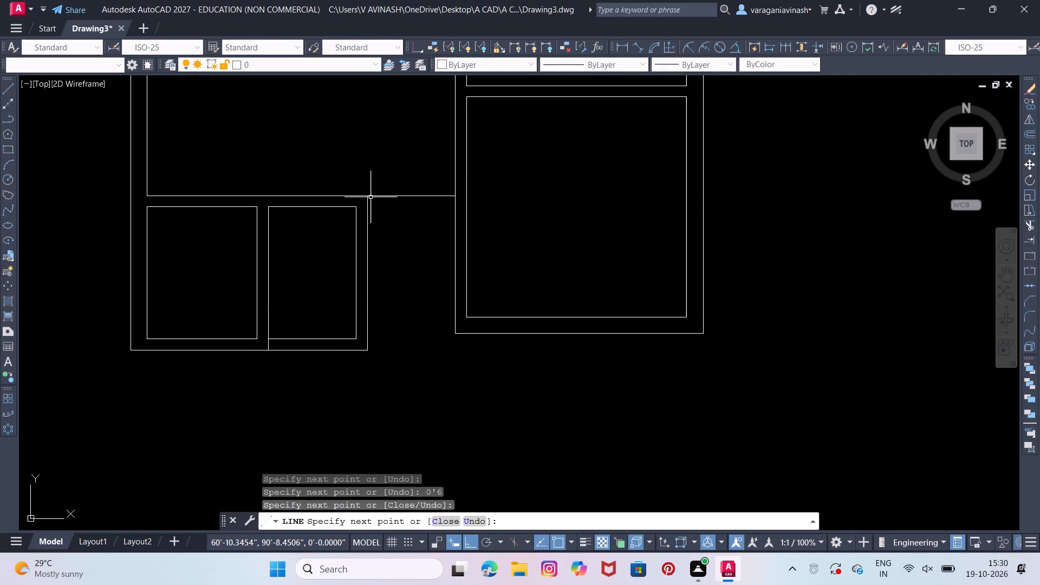
Shorten the wall line between the 5' and 4' rooms to end at the 4' room's inner bottom line.
click(266, 347)
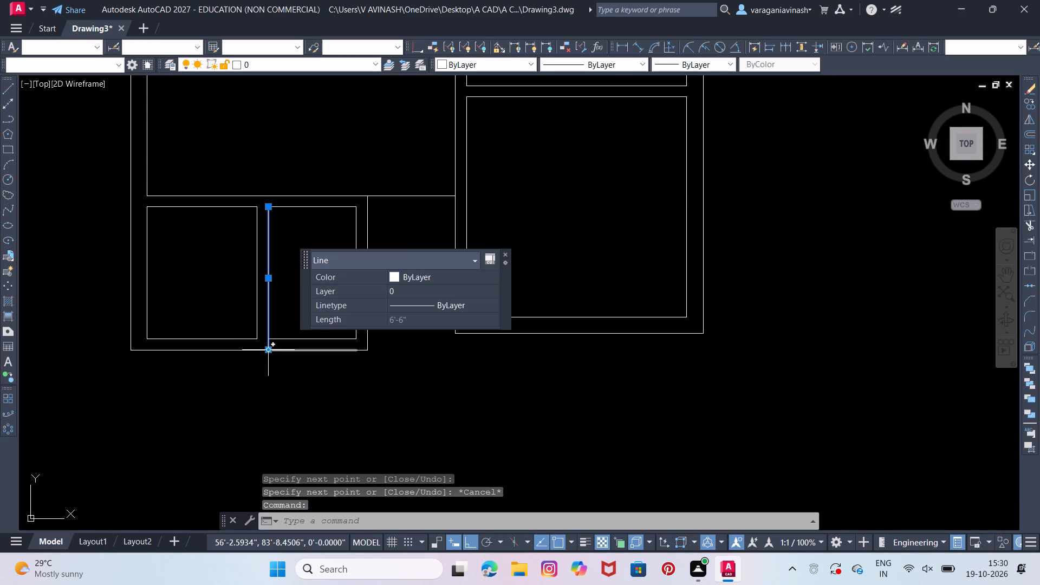
click(268, 349)
click(269, 337)
key(Escape)
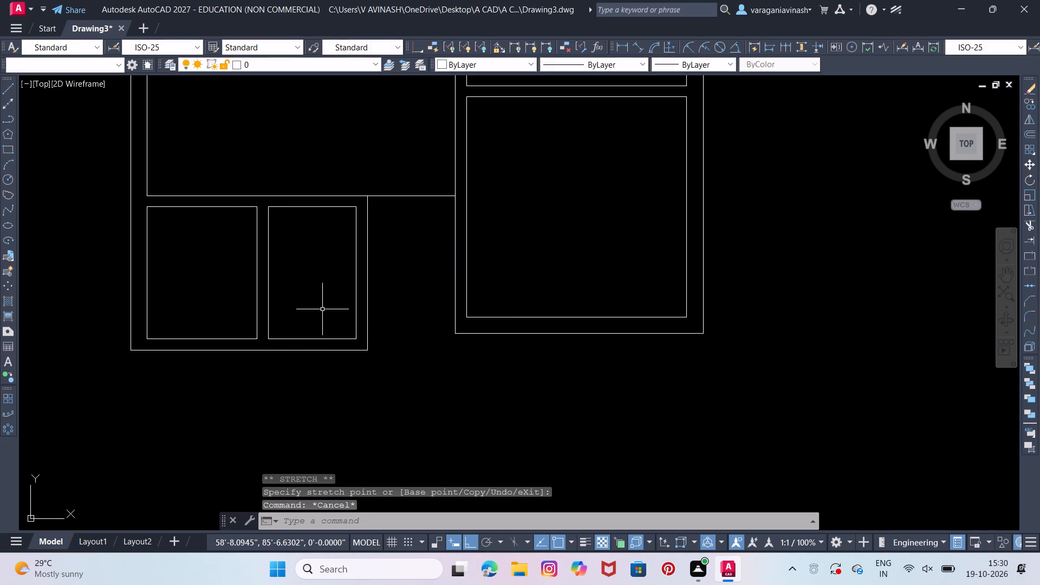
Offset the 14' room's lower inner line 6" downward.
middle_drag(318, 309, 264, 321)
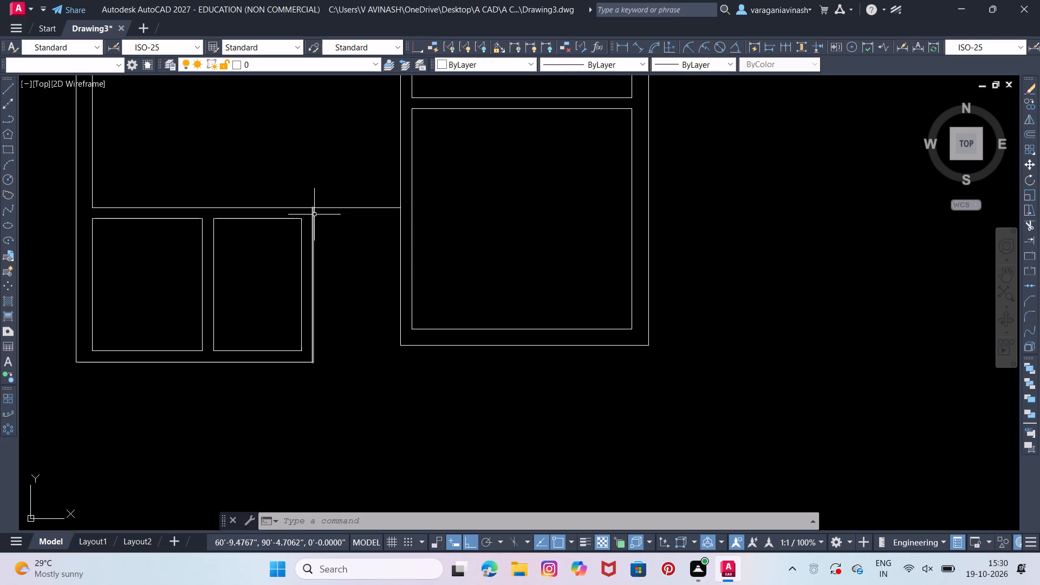
key(o)
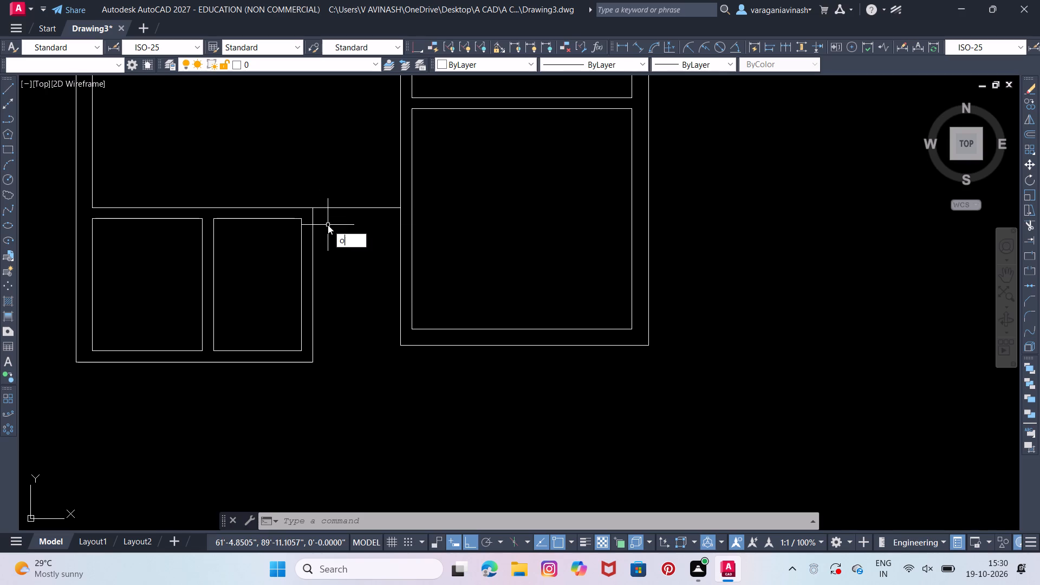
key(Return)
text(0'6)
key(Return)
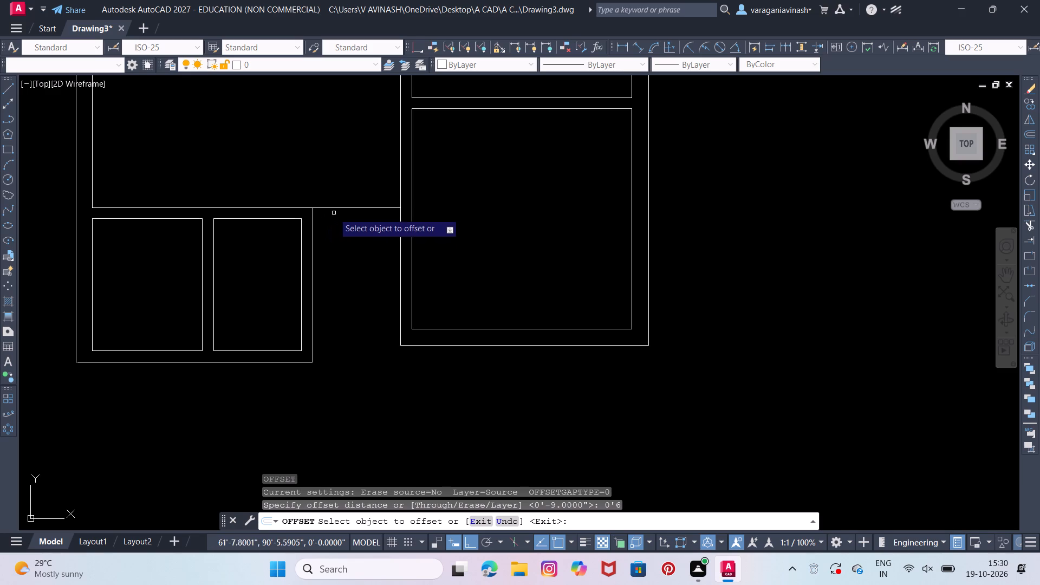
click(339, 209)
click(339, 224)
key(Escape)
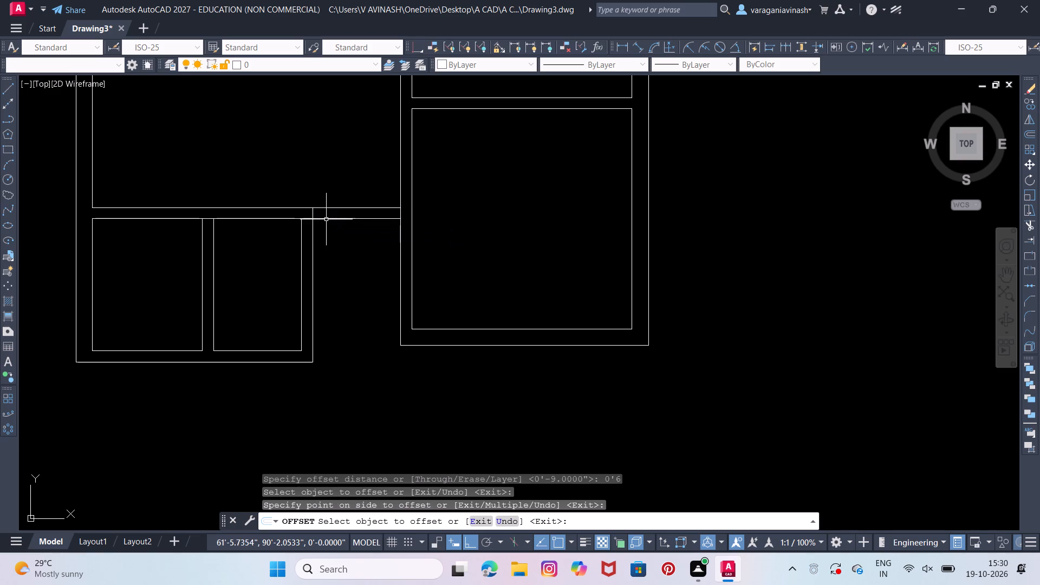
key(Escape)
Trim the line segments crossing the wall junctions at the 4' room's upper-right corner and between the two small rooms.
key(r)
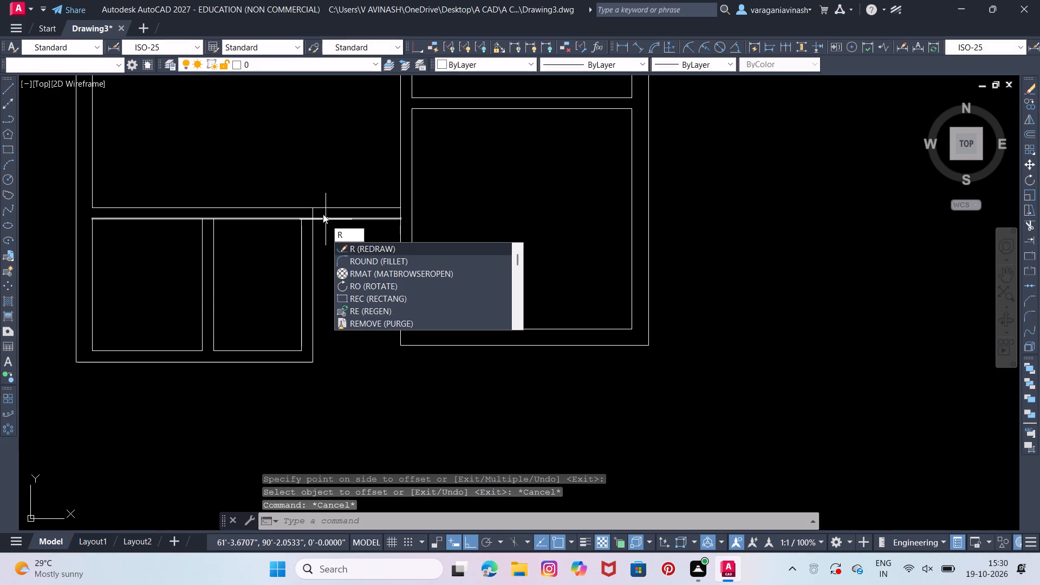
key(BackSpace)
text(tr)
key(Return)
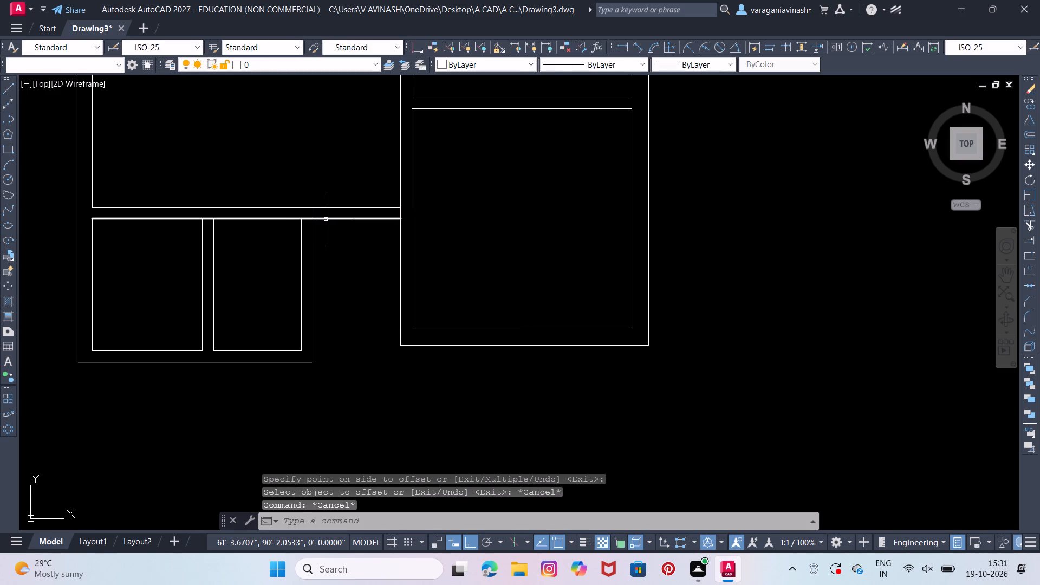
key(Return)
click(313, 212)
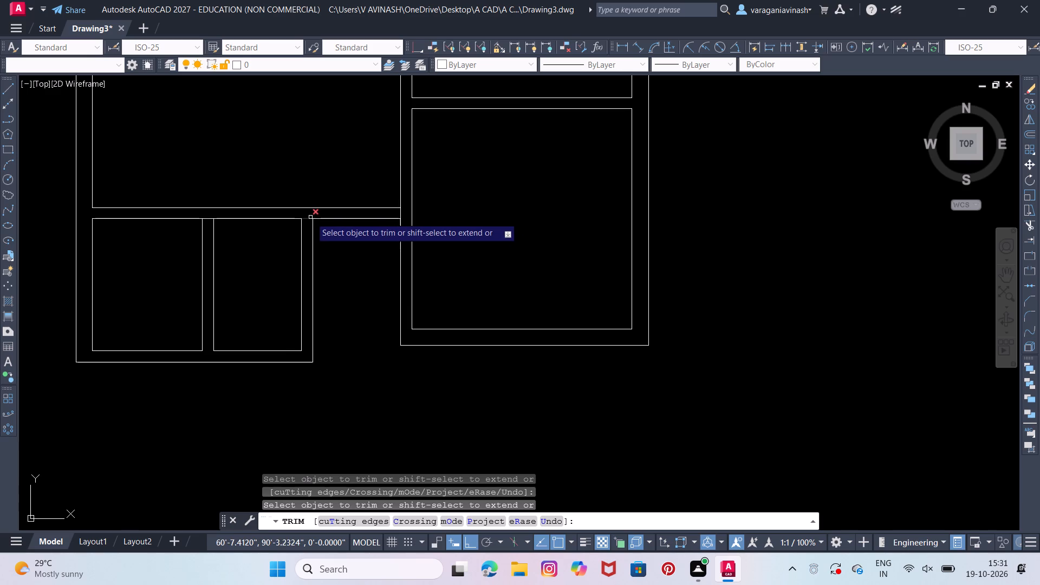
click(310, 218)
click(208, 218)
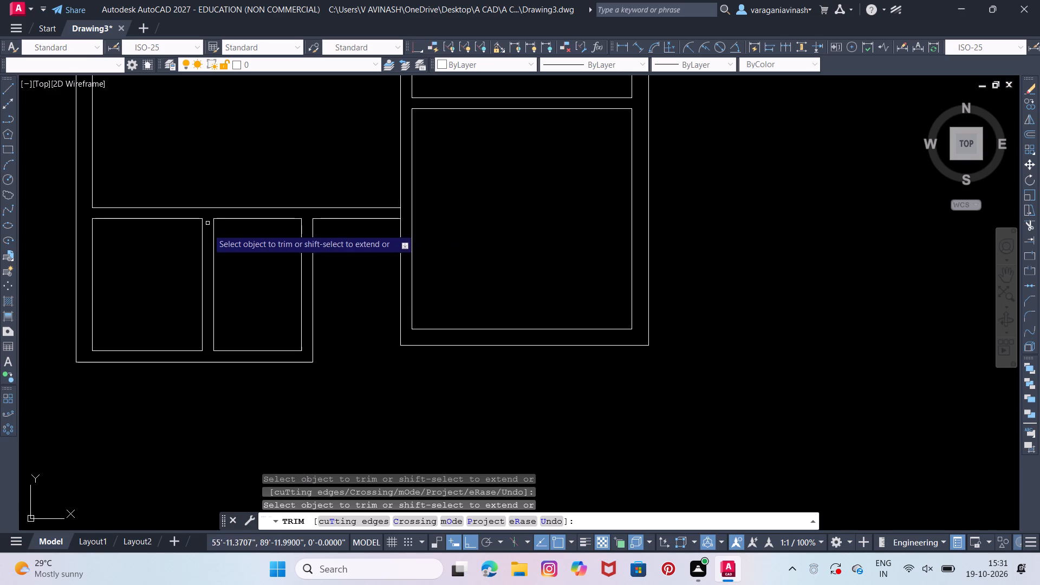
key(Escape)
key(Escape)
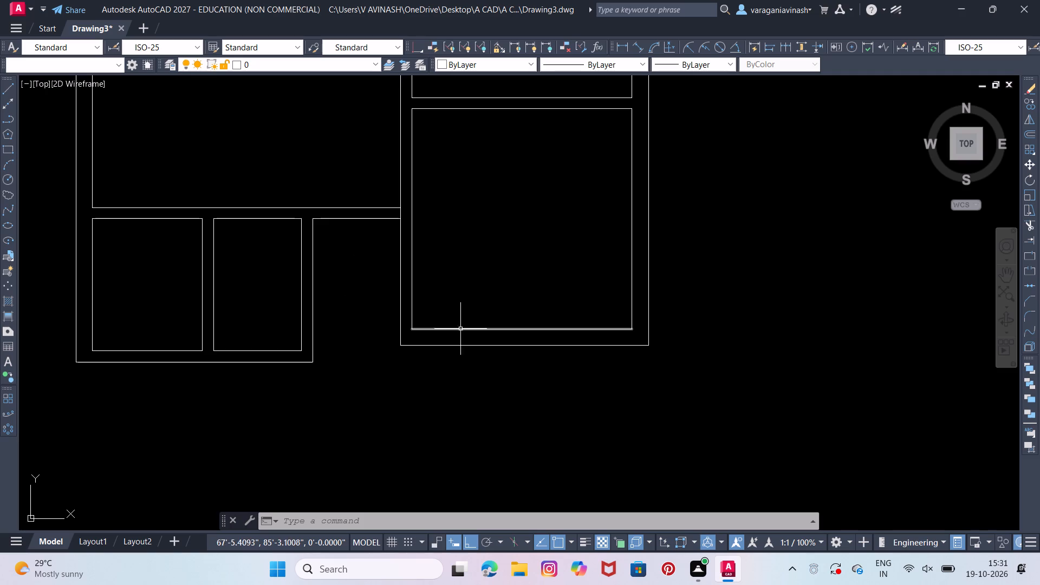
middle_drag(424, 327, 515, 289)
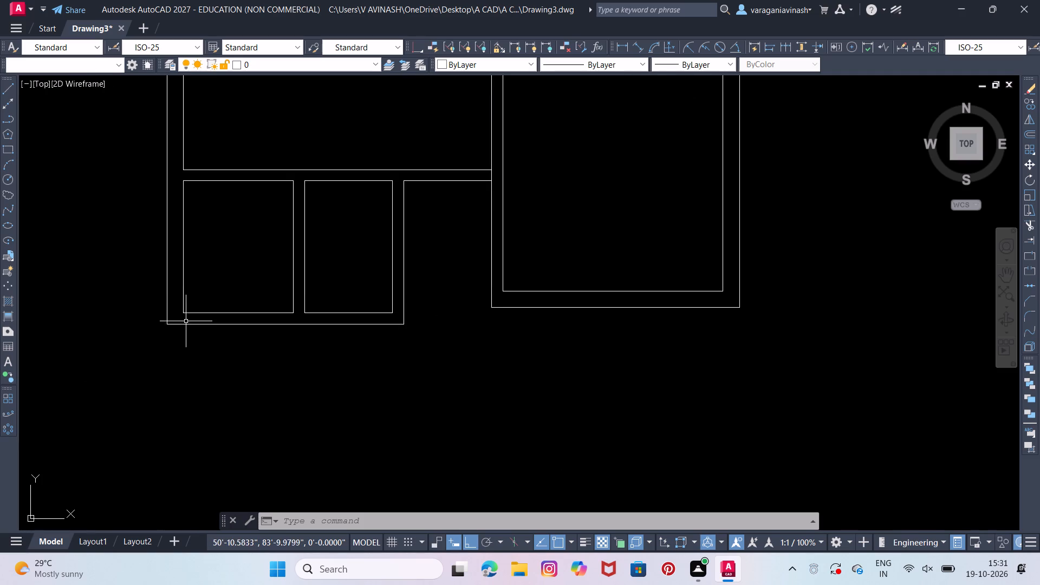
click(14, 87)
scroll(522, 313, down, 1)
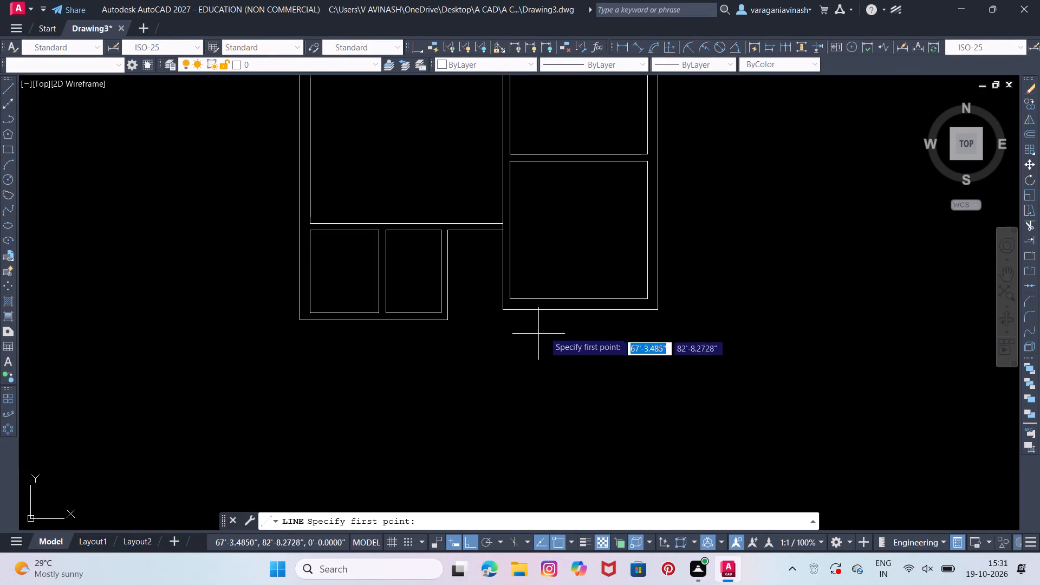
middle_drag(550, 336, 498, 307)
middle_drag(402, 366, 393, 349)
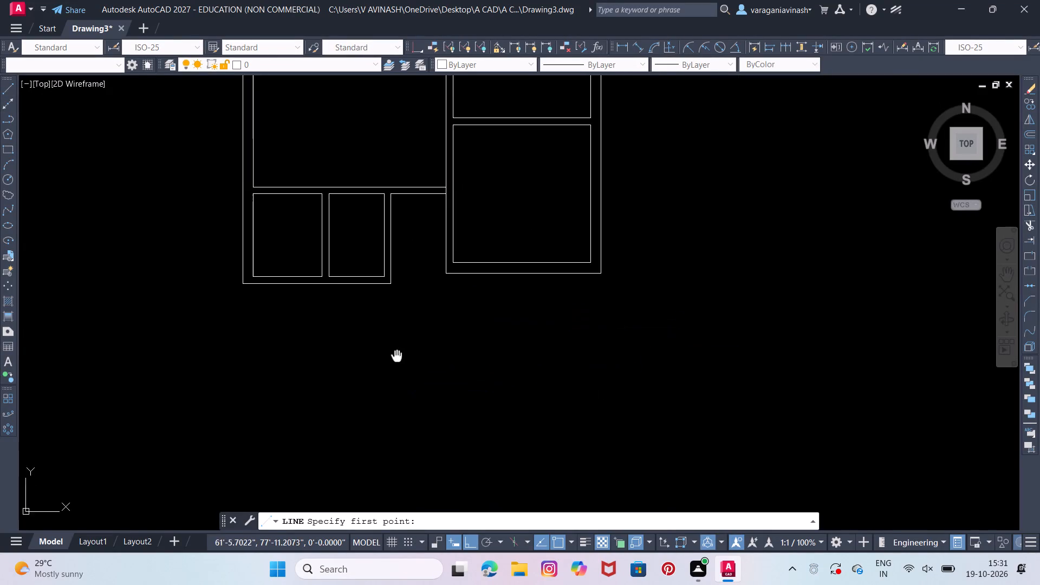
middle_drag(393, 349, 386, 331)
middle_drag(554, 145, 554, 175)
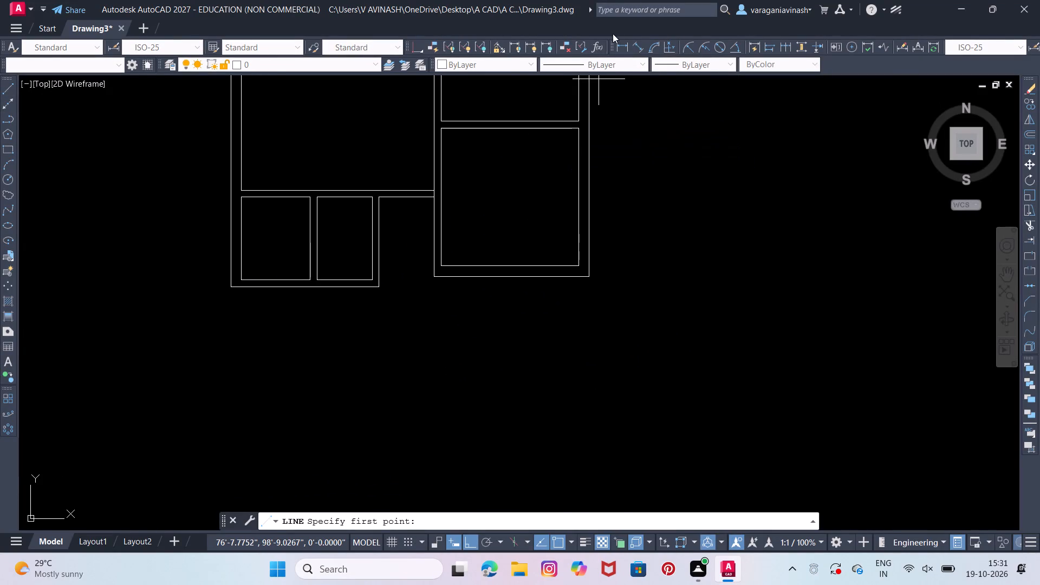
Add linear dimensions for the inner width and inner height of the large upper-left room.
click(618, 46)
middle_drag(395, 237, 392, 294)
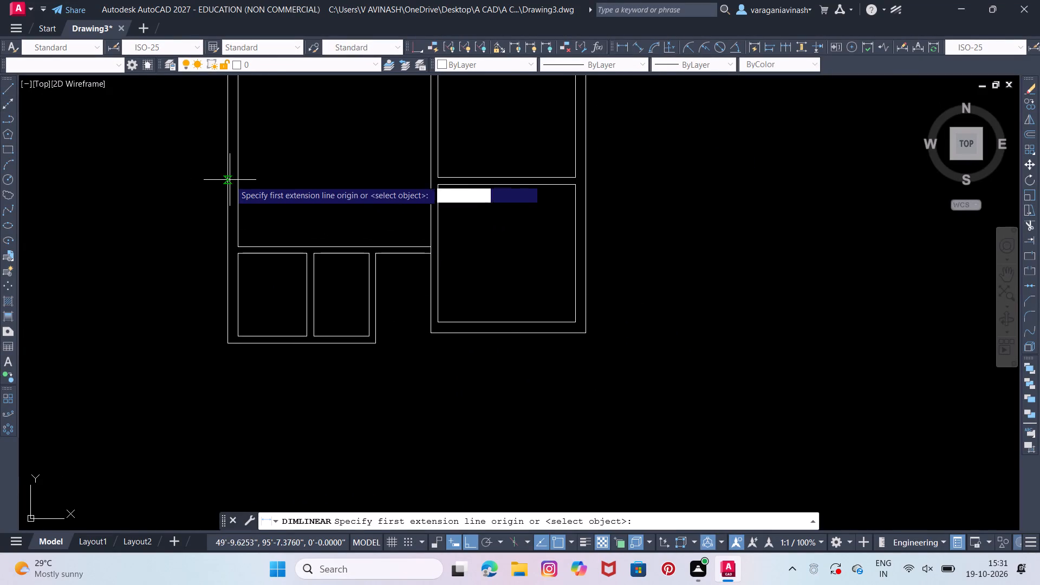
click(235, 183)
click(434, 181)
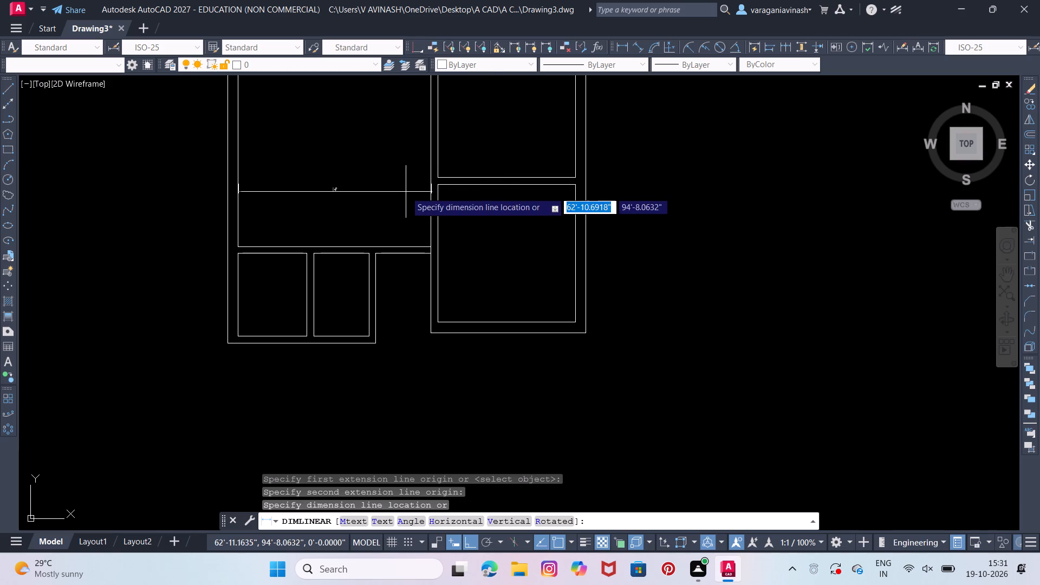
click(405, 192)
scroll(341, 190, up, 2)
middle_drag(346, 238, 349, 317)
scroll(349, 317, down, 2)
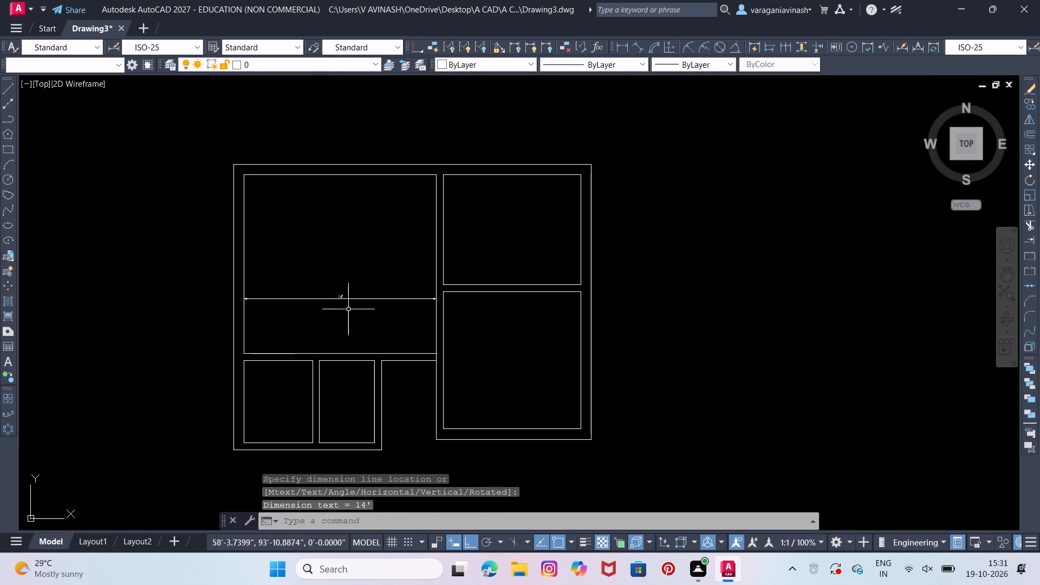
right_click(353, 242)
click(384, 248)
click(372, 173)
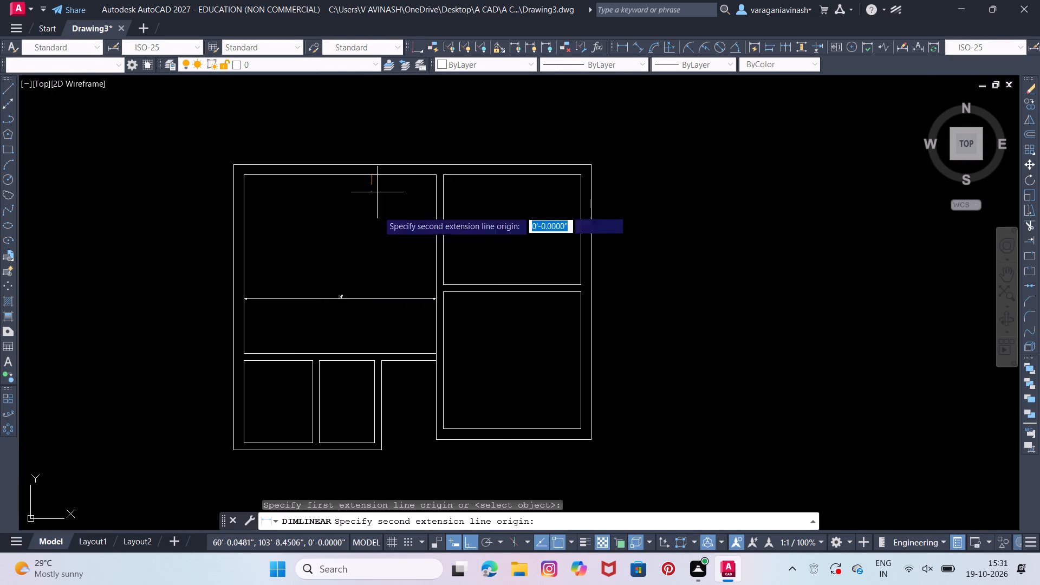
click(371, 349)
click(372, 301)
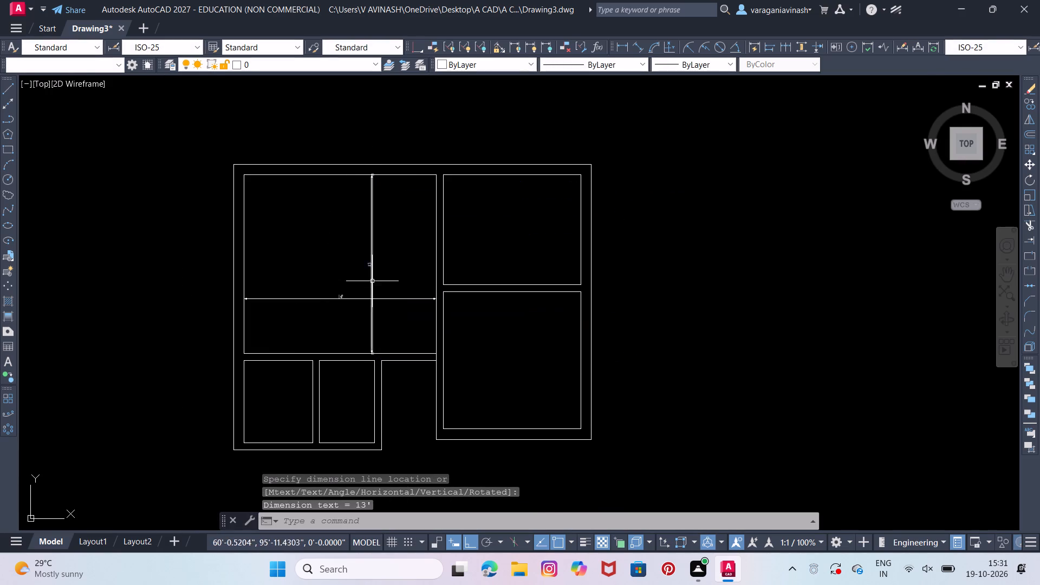
Check the inner width and height of the upper-right room with linear dimensions, without placing them.
scroll(371, 276, up, 4)
scroll(371, 276, down, 2)
right_click(371, 276)
click(398, 281)
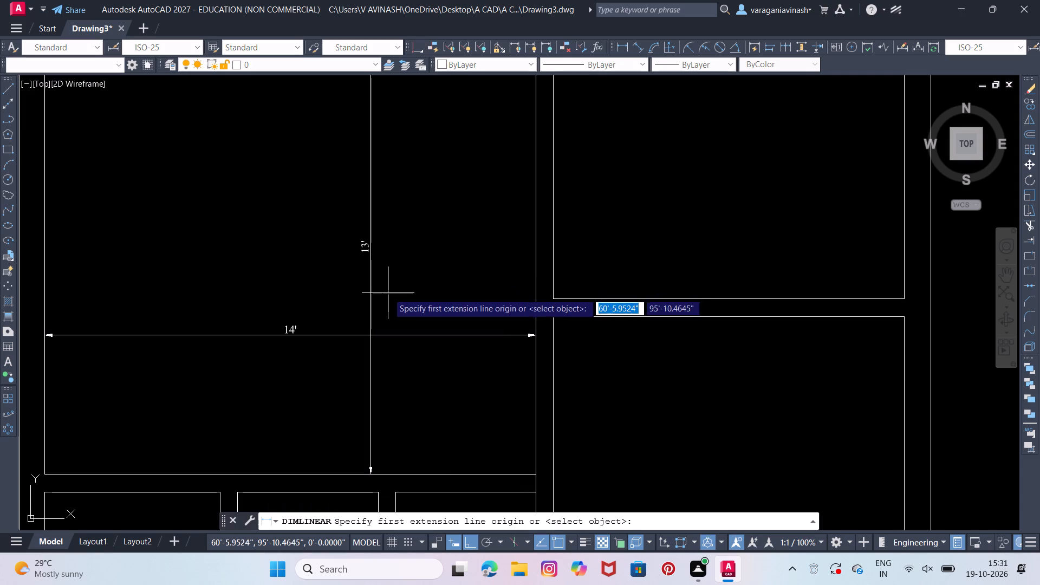
middle_drag(405, 299, 241, 405)
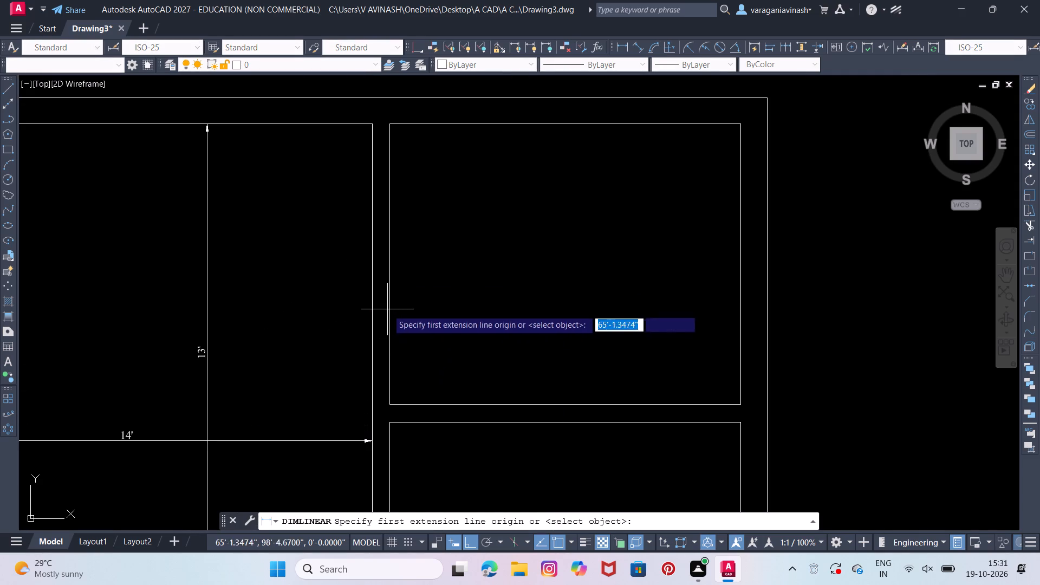
click(387, 309)
click(740, 307)
right_click(740, 307)
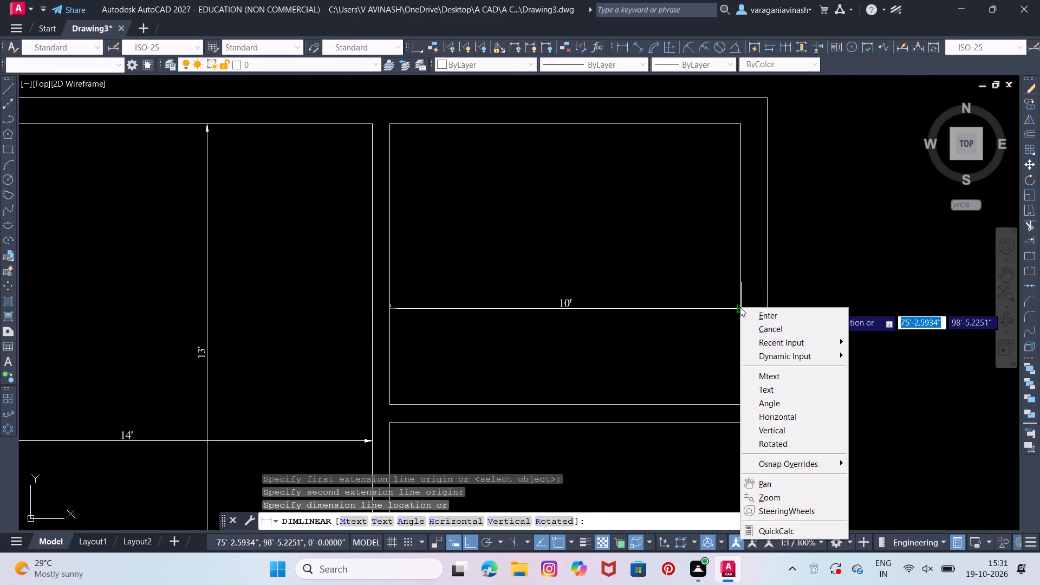
click(756, 312)
right_click(756, 311)
click(786, 63)
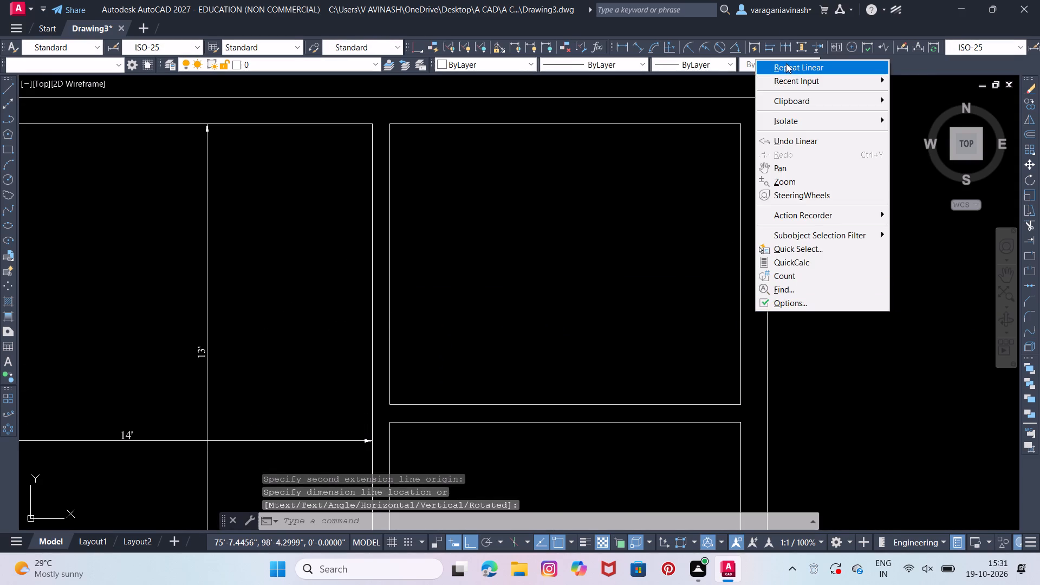
click(649, 121)
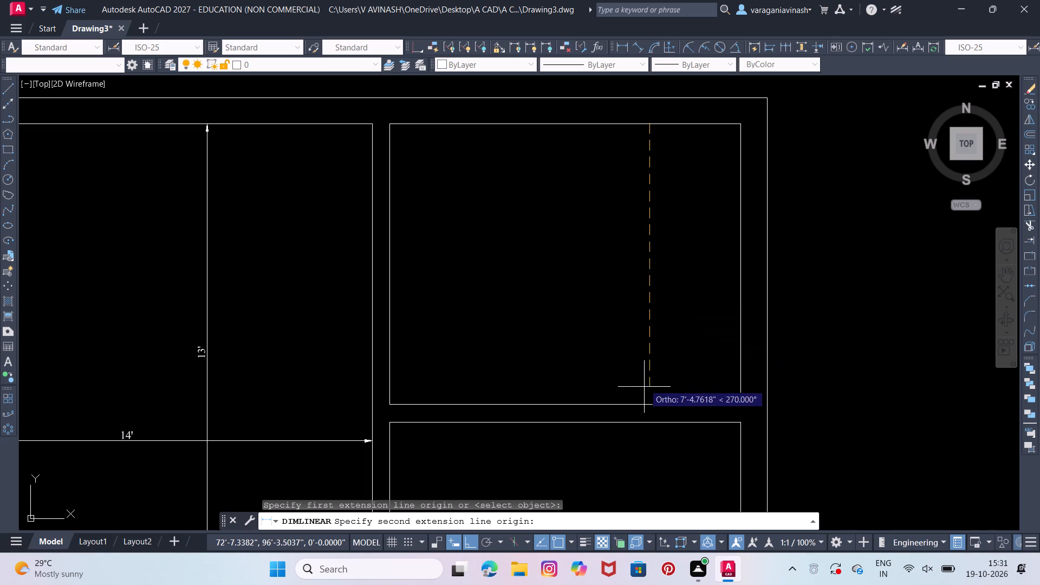
click(653, 406)
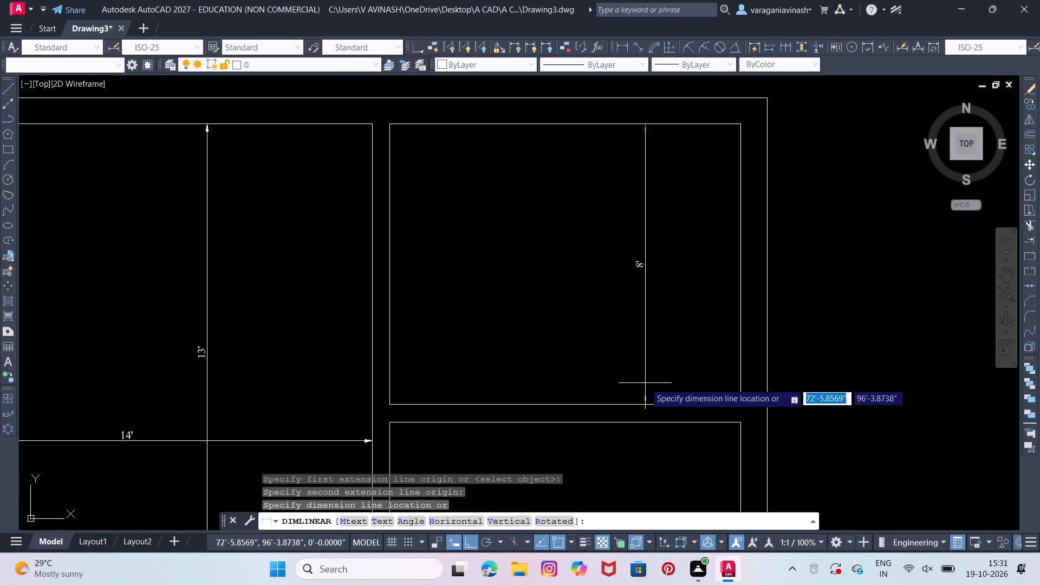
key(Escape)
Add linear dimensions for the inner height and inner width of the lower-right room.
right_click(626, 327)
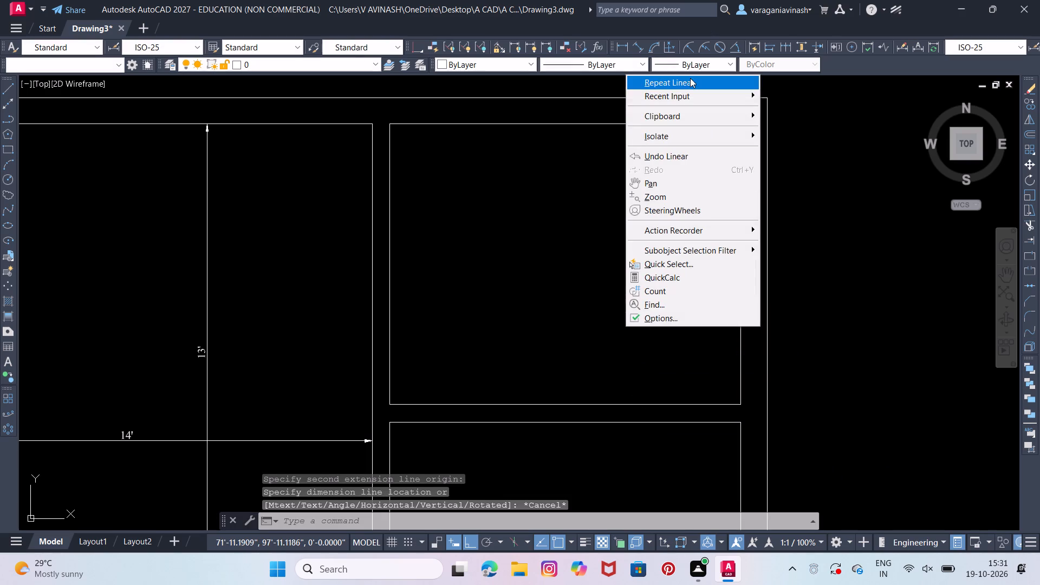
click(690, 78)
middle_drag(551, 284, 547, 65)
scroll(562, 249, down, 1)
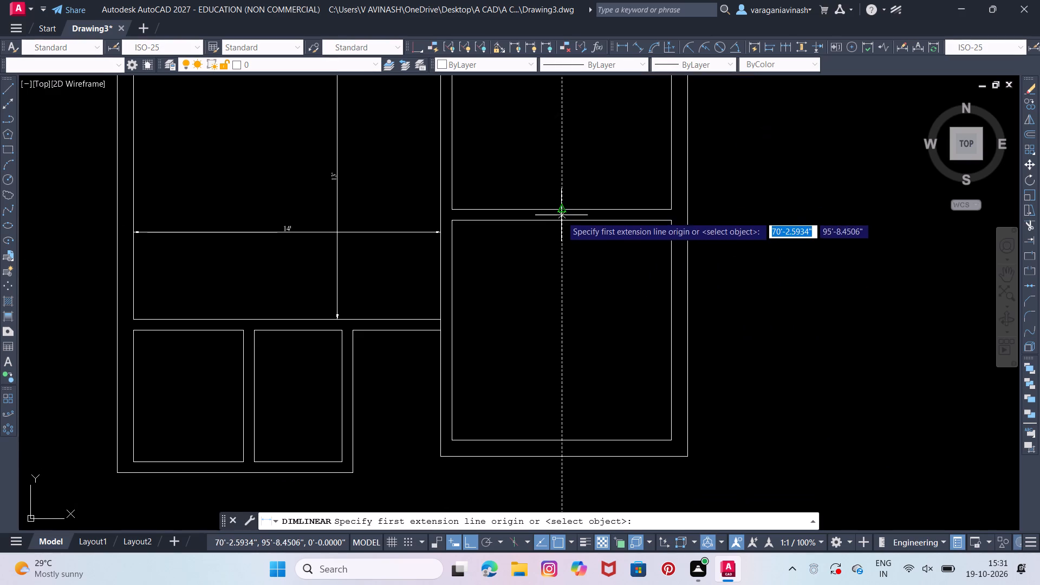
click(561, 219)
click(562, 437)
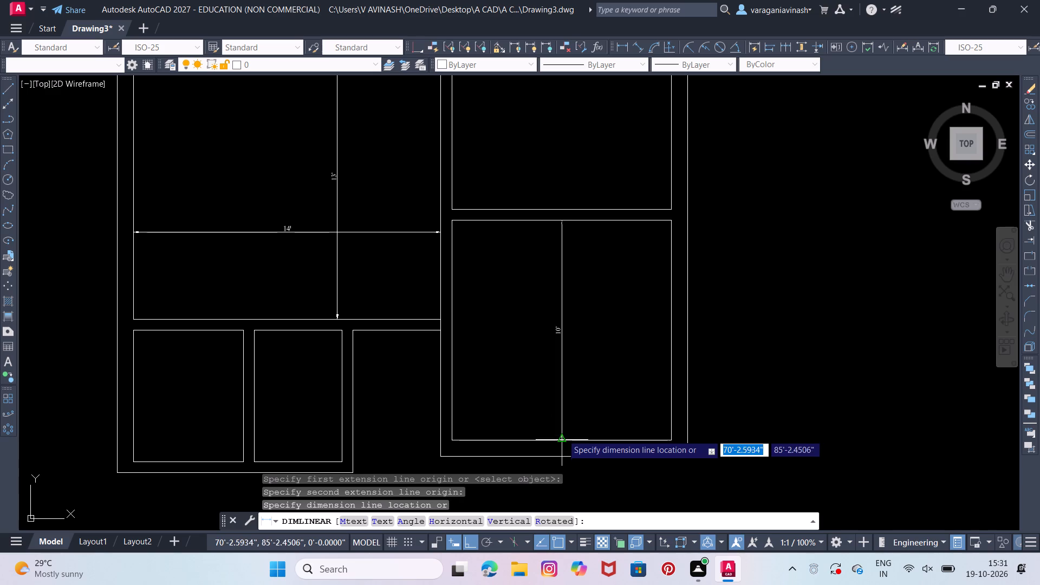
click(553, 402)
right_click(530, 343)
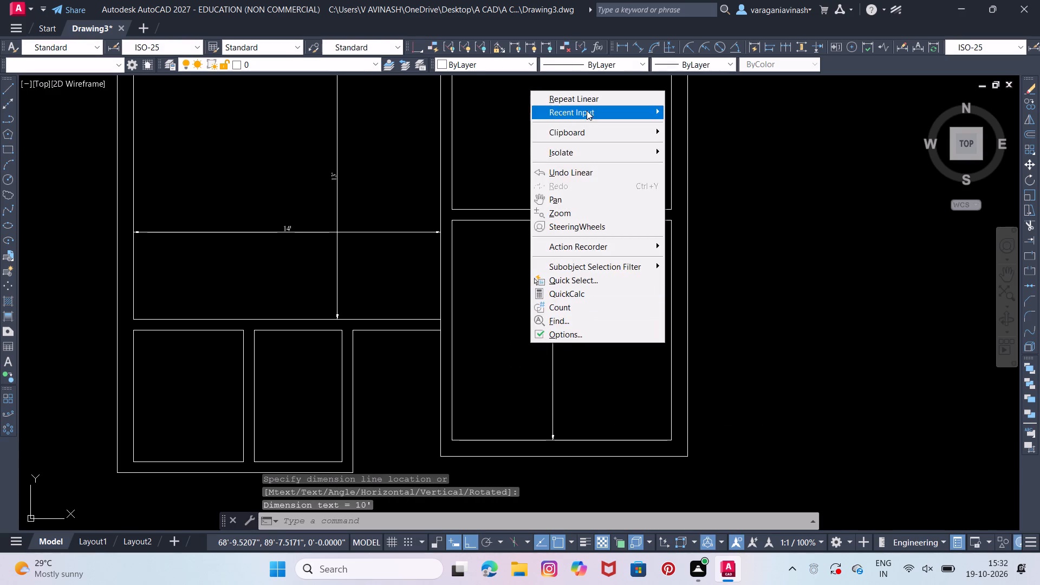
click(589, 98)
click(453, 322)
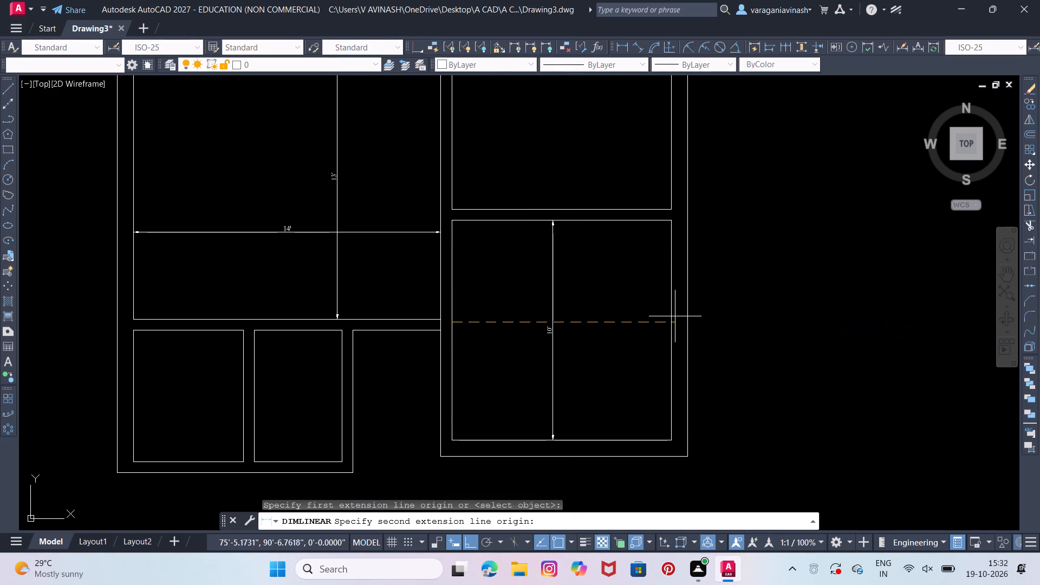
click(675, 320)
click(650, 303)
Check the inner width and height of the narrower small bottom room with linear dimensions, without placing them.
right_click(594, 302)
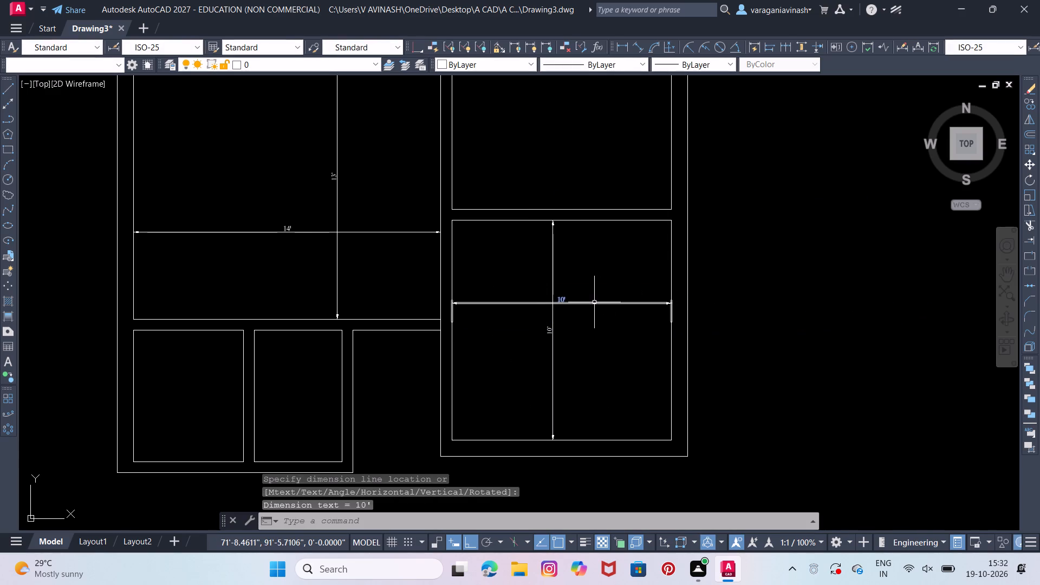
click(658, 50)
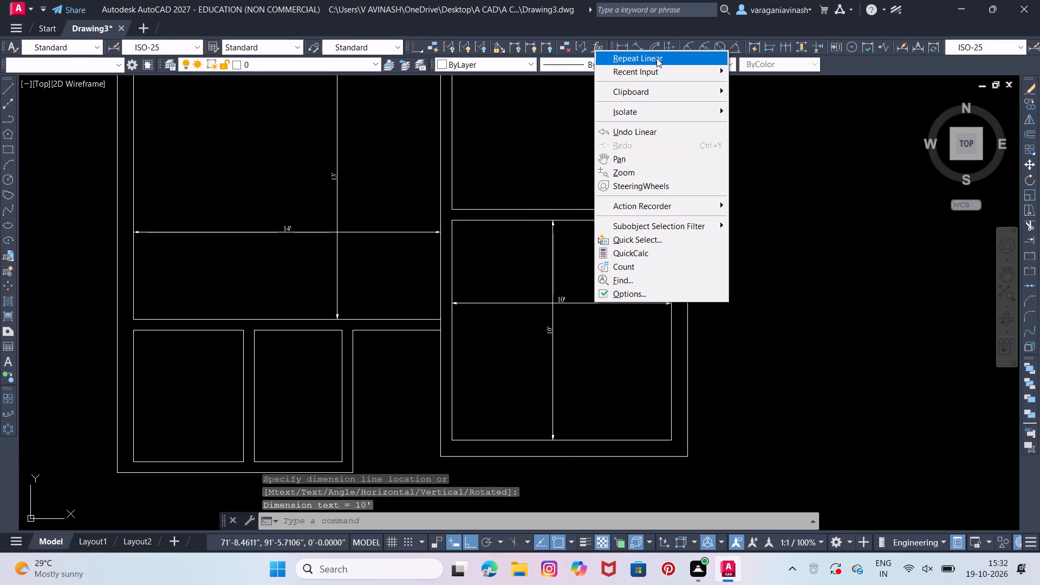
click(656, 58)
drag(259, 395, 270, 396)
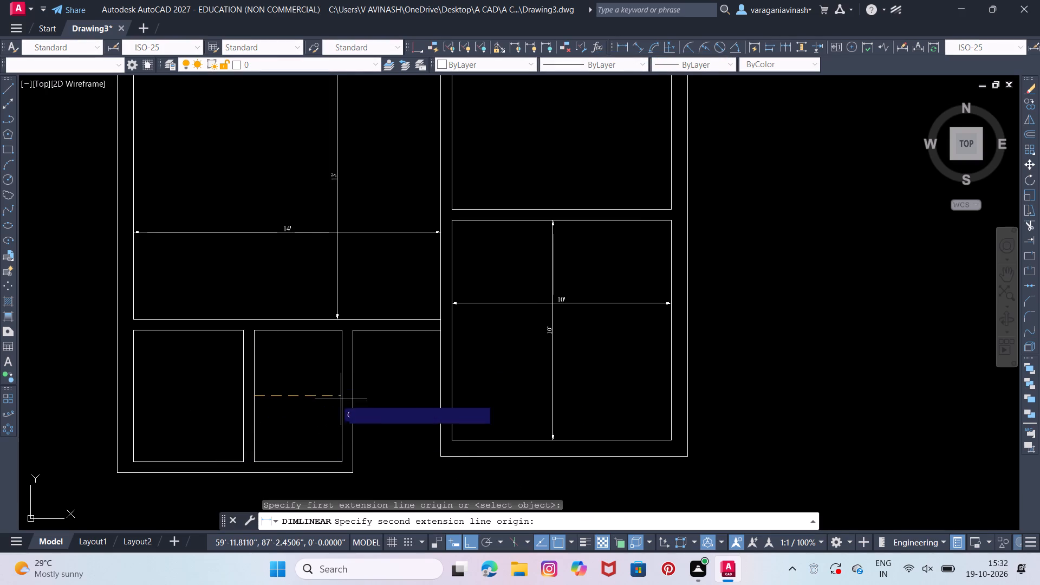
click(345, 399)
right_click(342, 396)
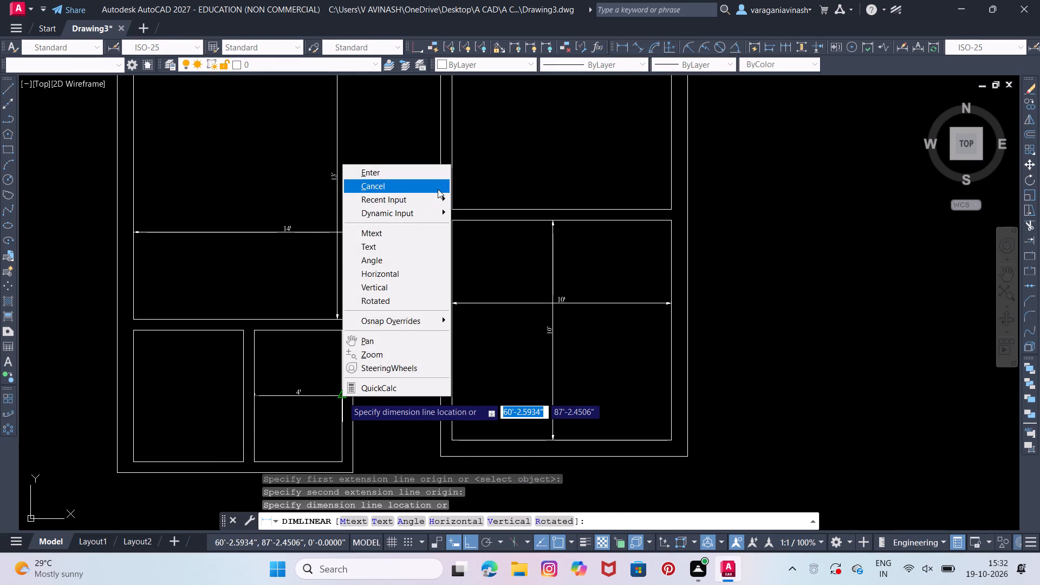
click(438, 179)
key(Escape)
right_click(381, 177)
click(401, 186)
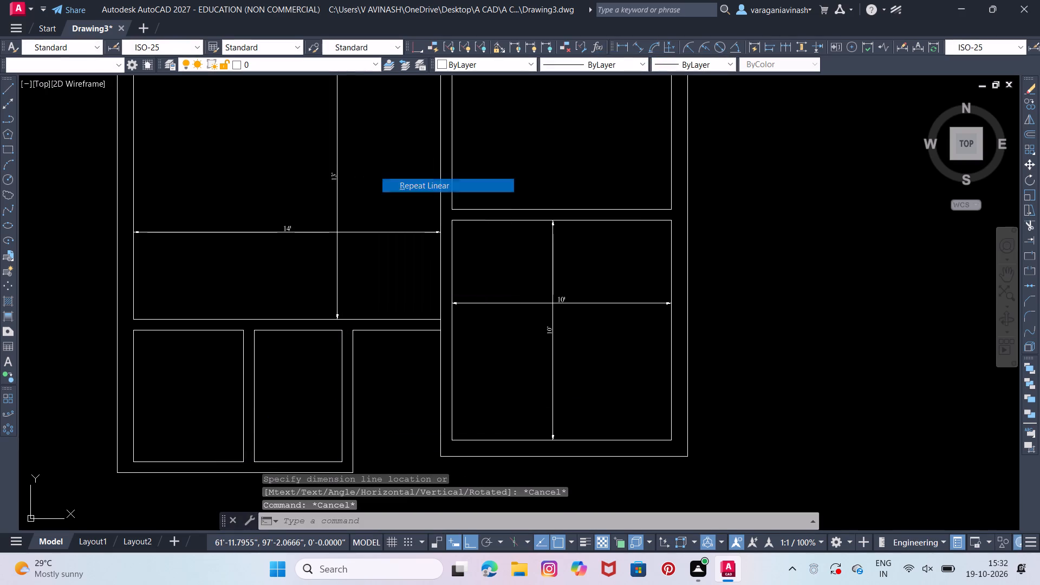
click(269, 331)
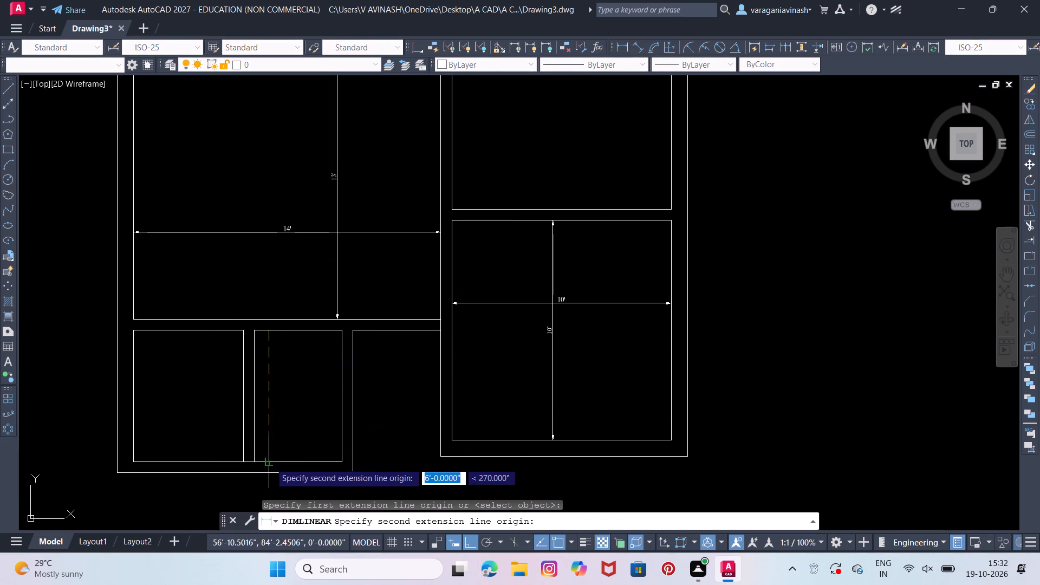
click(269, 463)
key(Escape)
Check the inner width of the small room at the plan's lower-left corner with a linear dimension, without placing it.
right_click(276, 394)
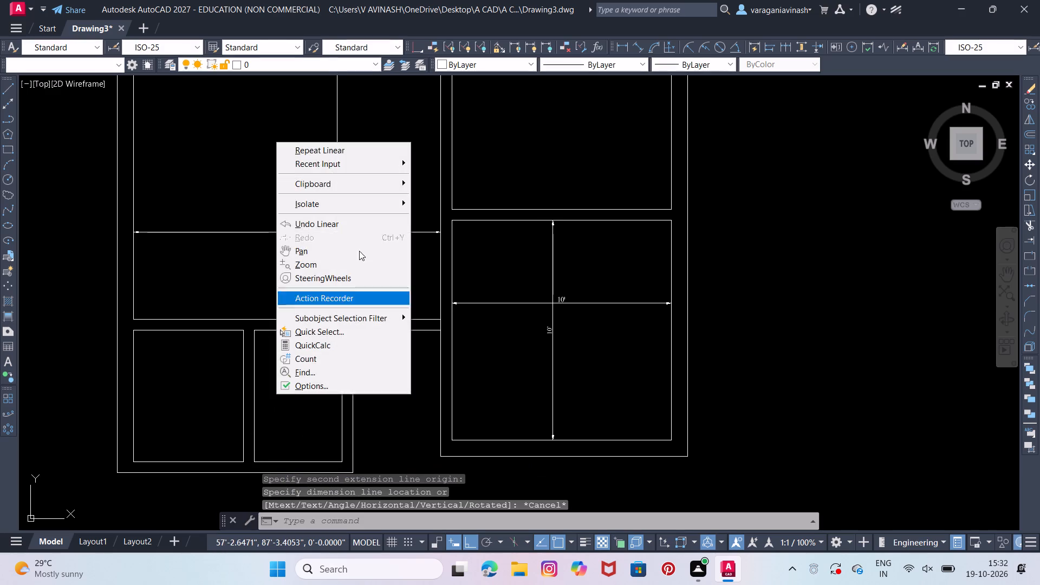
click(345, 149)
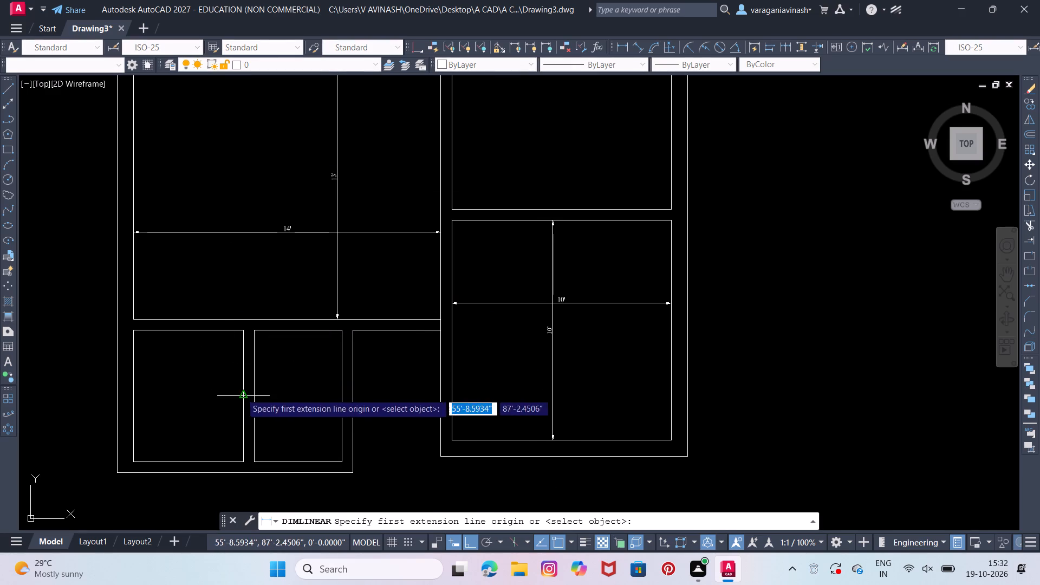
click(241, 393)
click(129, 397)
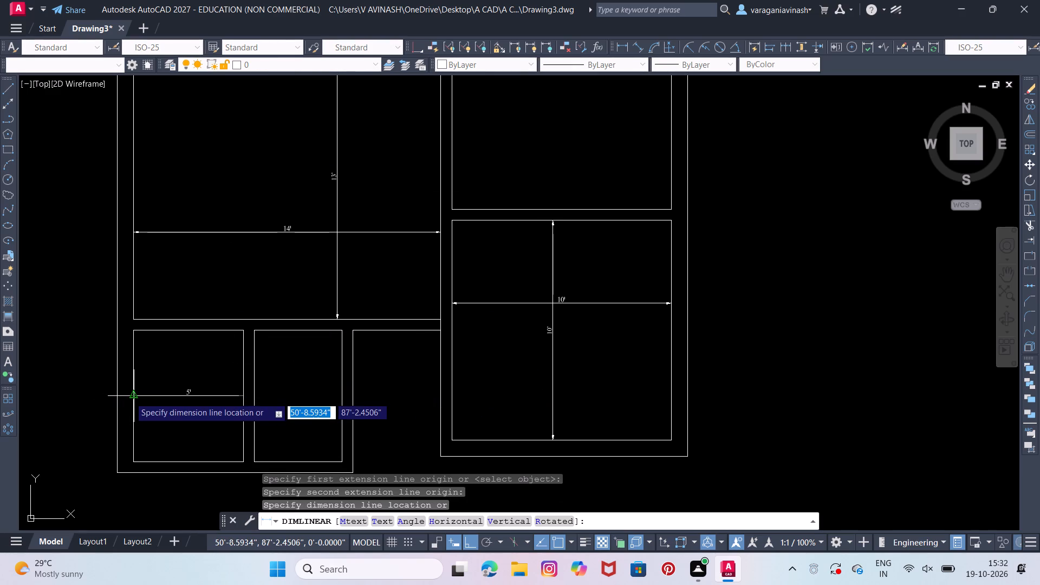
key(Escape)
key(Escape)
key(Escape)
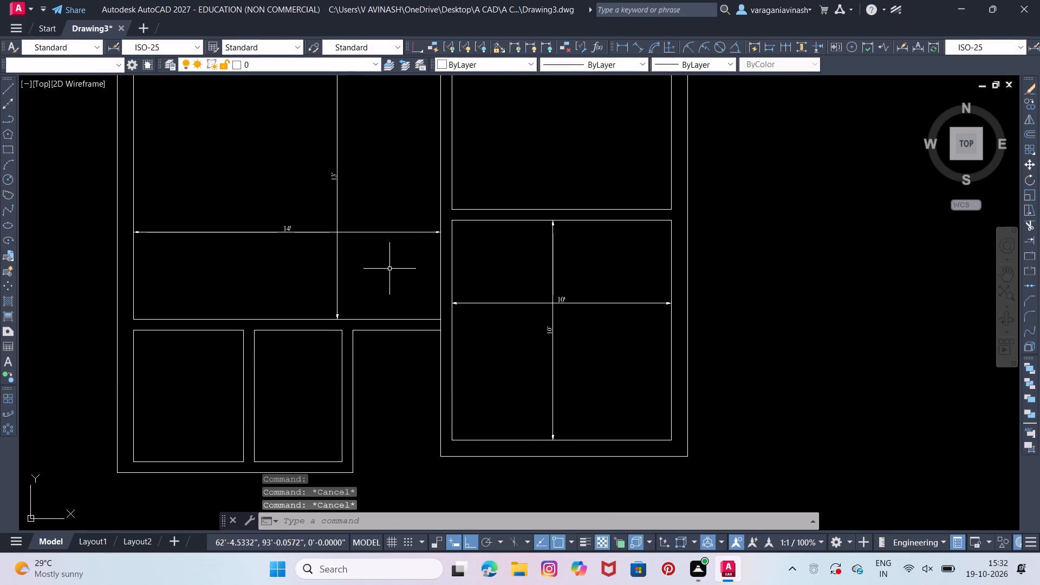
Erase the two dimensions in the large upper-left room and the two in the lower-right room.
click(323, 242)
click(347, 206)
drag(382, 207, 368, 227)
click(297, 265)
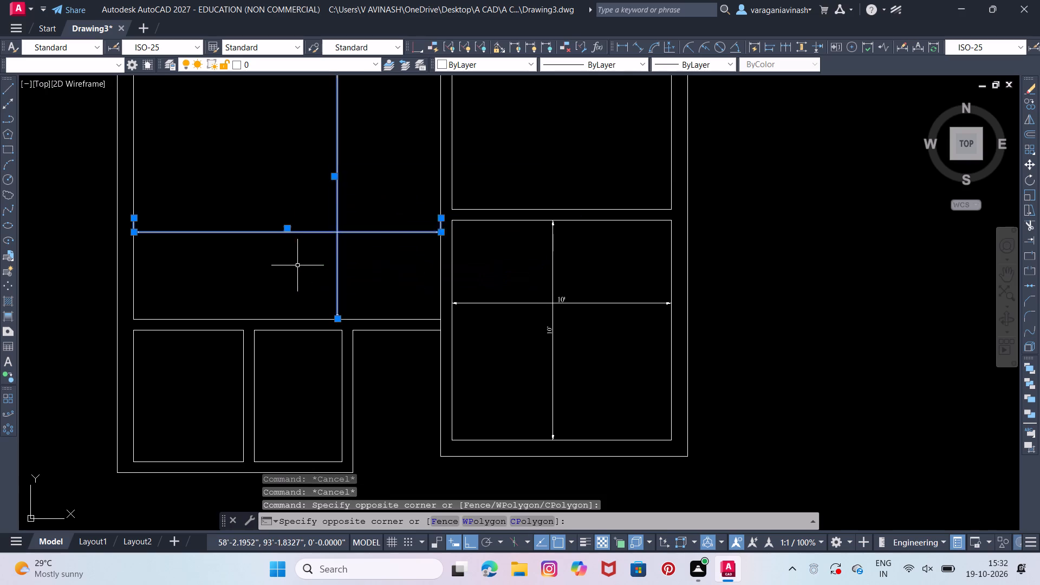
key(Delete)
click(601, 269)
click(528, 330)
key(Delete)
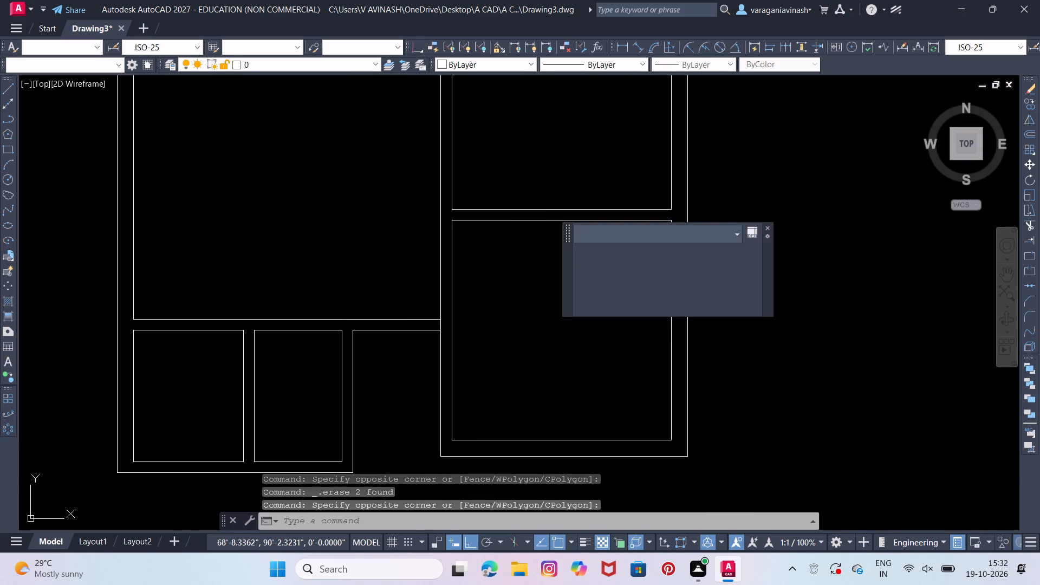
Draw a 5' line straight down from the plan's lower-left outer corner.
middle_drag(523, 330, 543, 210)
scroll(534, 229, down, 1)
scroll(432, 347, down, 1)
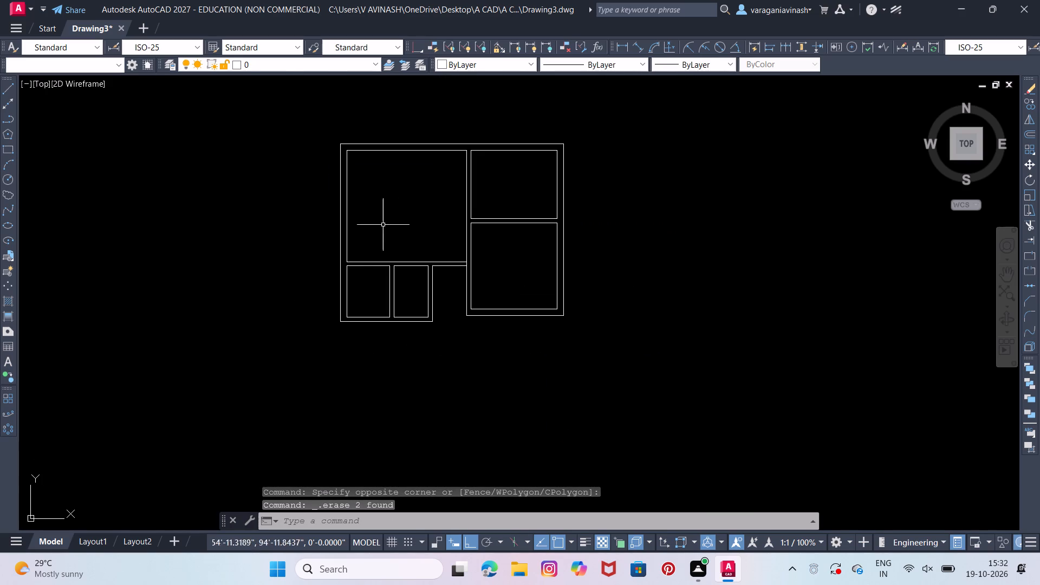
click(14, 86)
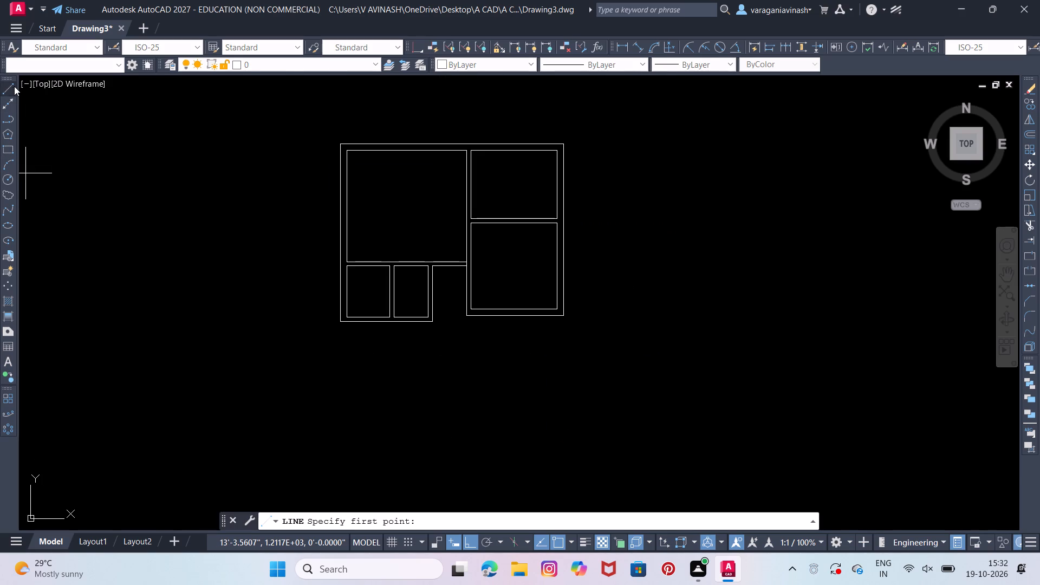
middle_drag(182, 259, 178, 246)
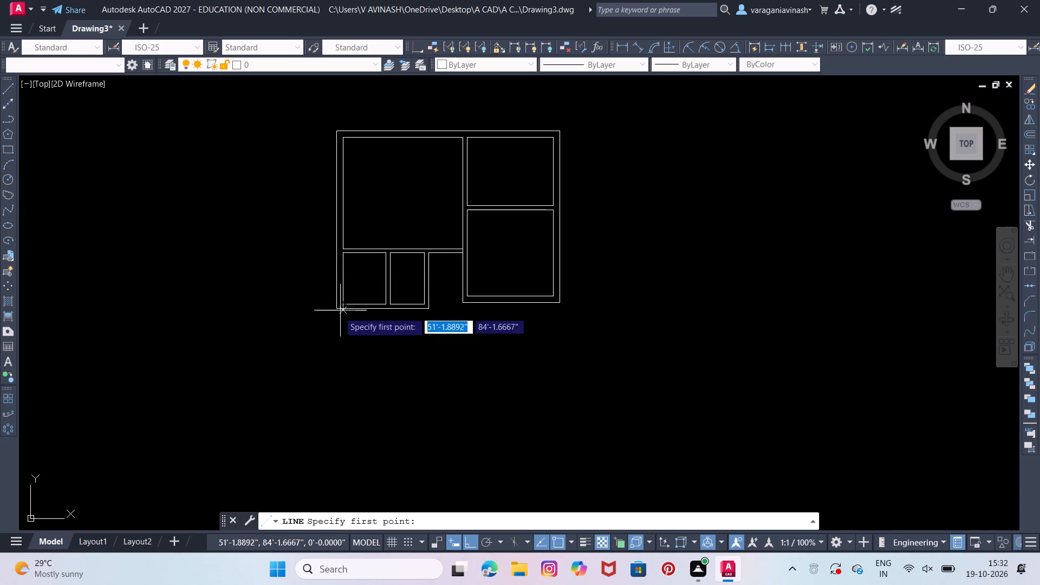
scroll(338, 312, up, 2)
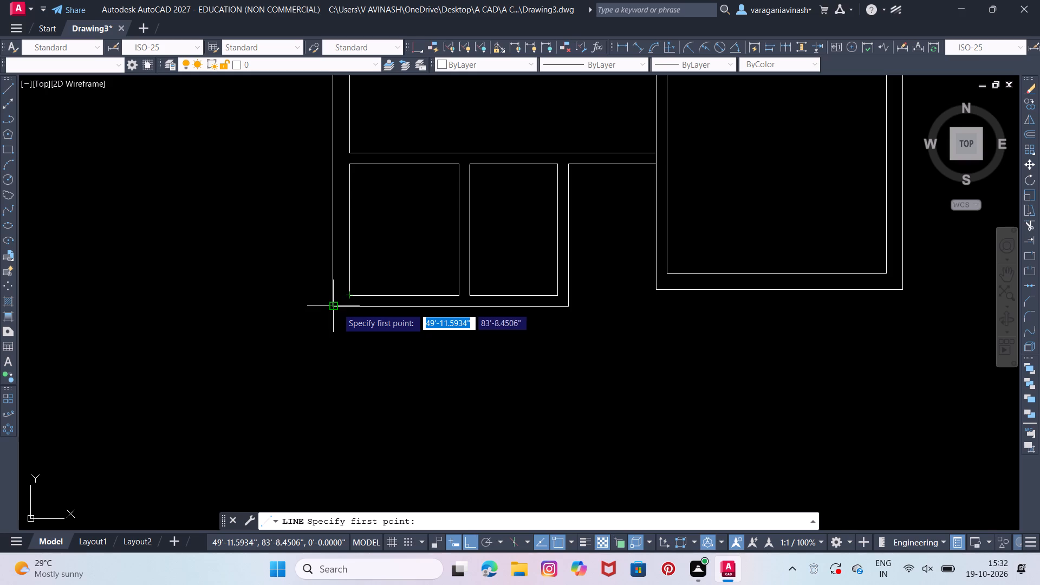
click(337, 308)
middle_drag(329, 390, 310, 302)
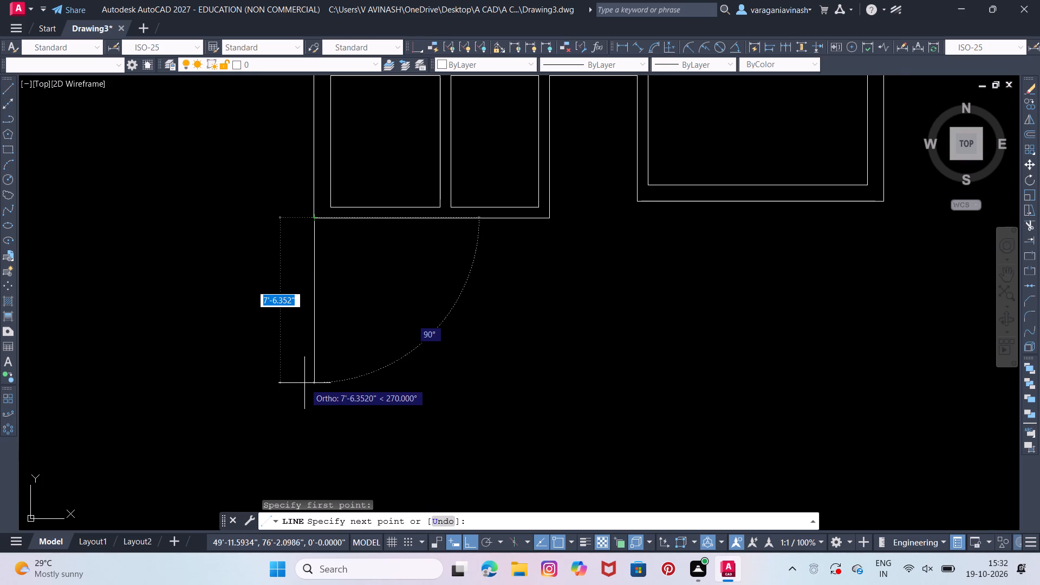
text(5')
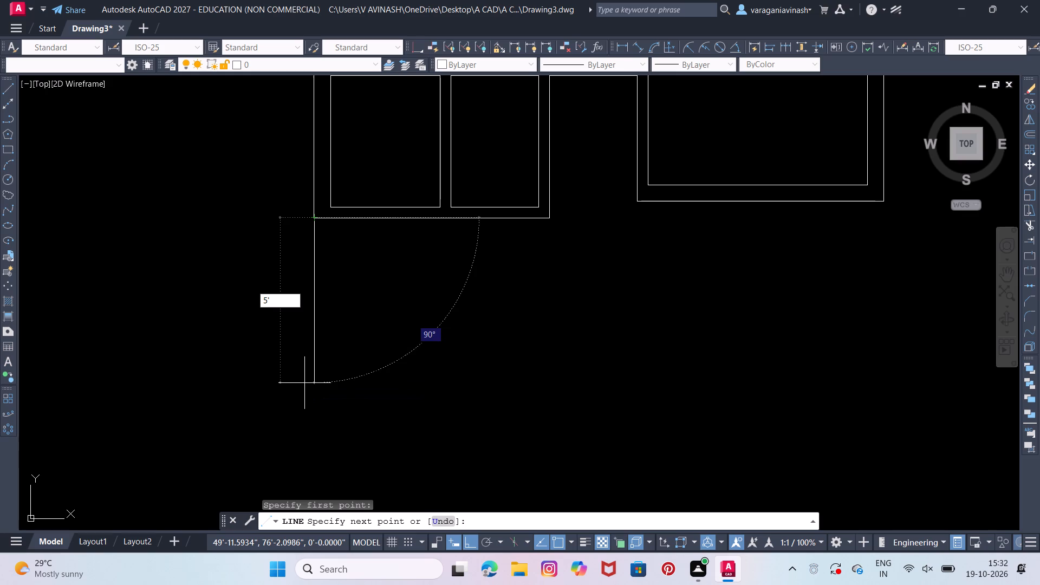
key(Return)
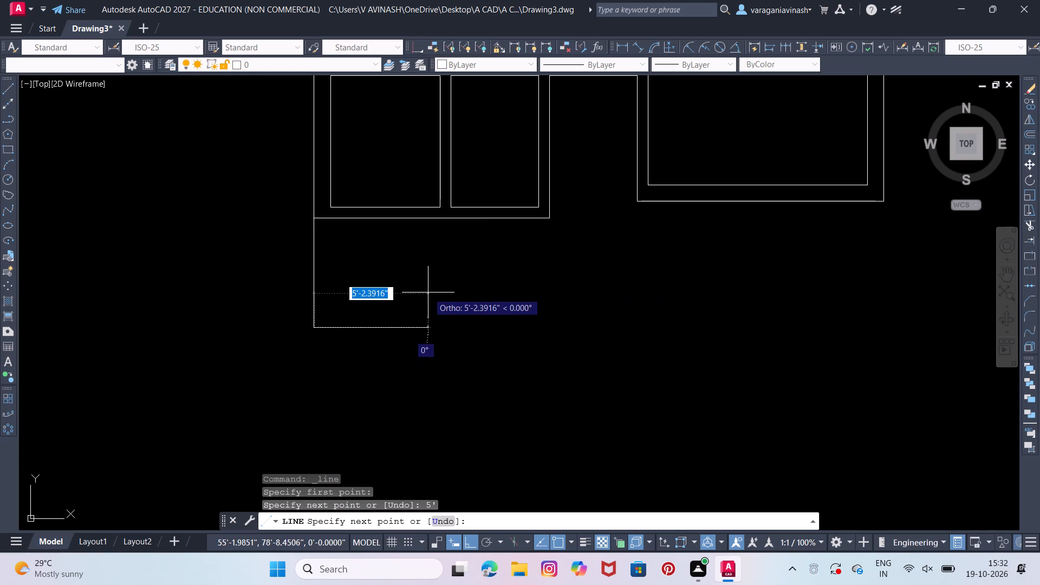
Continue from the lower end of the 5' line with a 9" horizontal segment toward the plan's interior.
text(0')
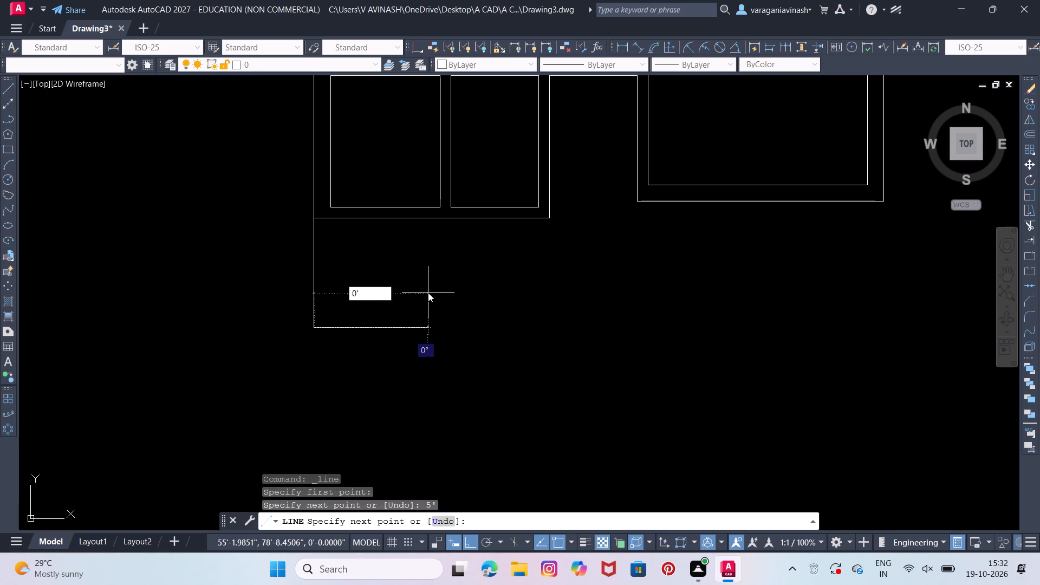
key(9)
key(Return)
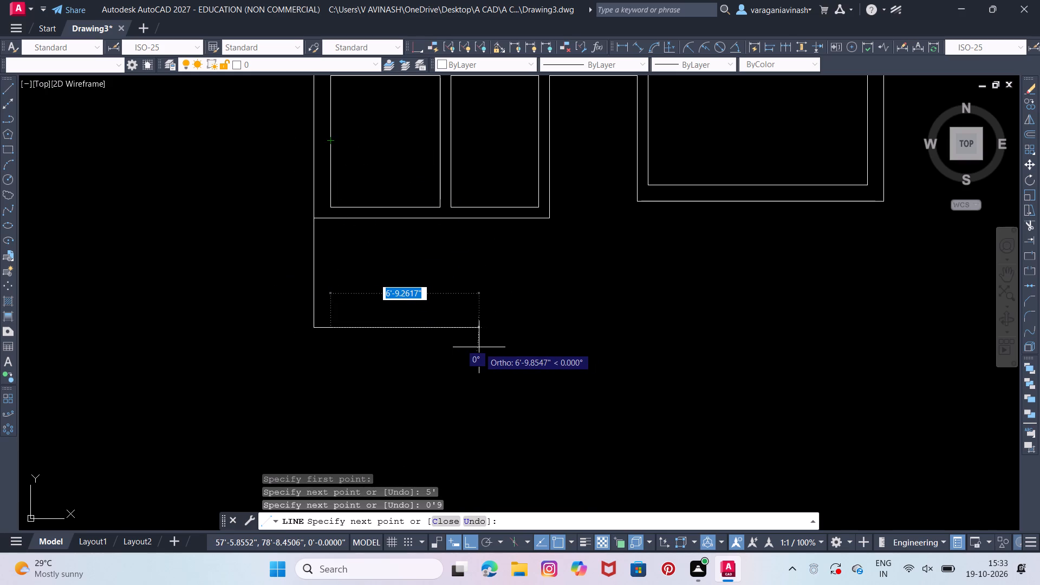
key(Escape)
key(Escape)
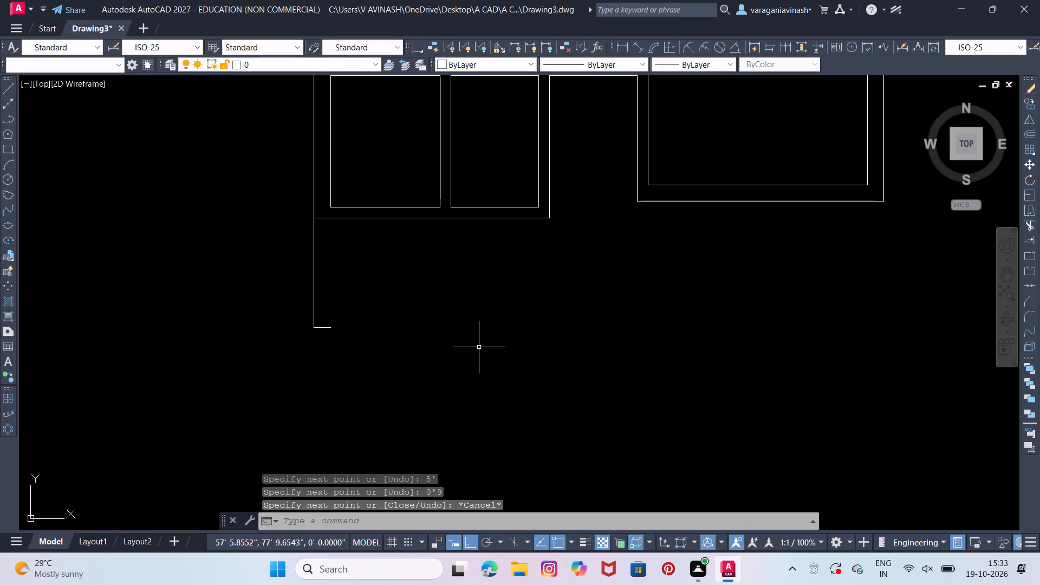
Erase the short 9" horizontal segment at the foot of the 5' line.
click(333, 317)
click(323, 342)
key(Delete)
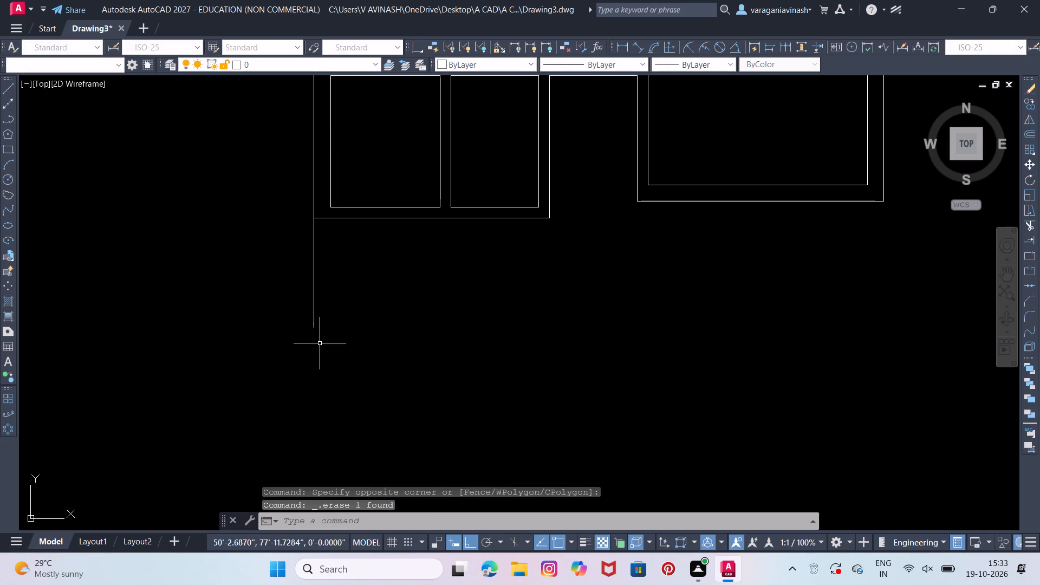
Stretch the outer bottom wall line's left end 9" inward, in line with the left wall's inner face.
click(334, 217)
click(314, 220)
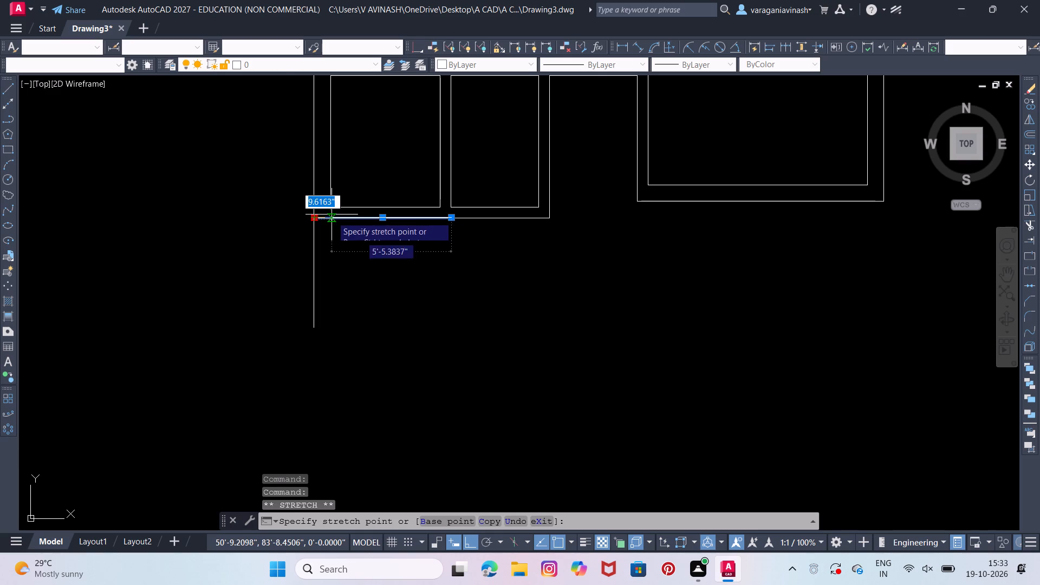
scroll(331, 216, up, 3)
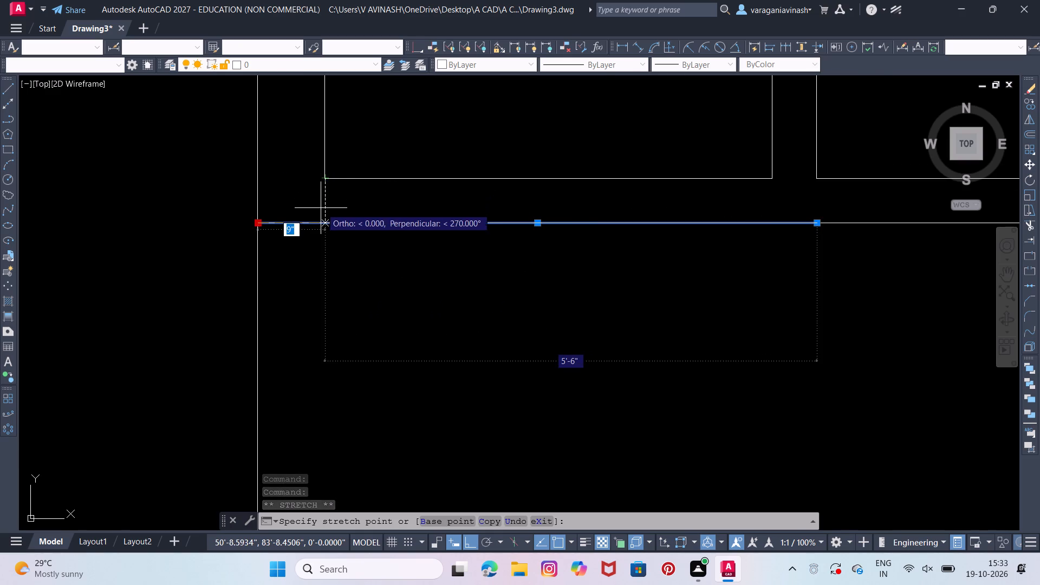
click(321, 208)
key(Escape)
Draw a vertical line down from the shortened wall line's left end, level with the outer 5' line's foot.
scroll(337, 222, down, 2)
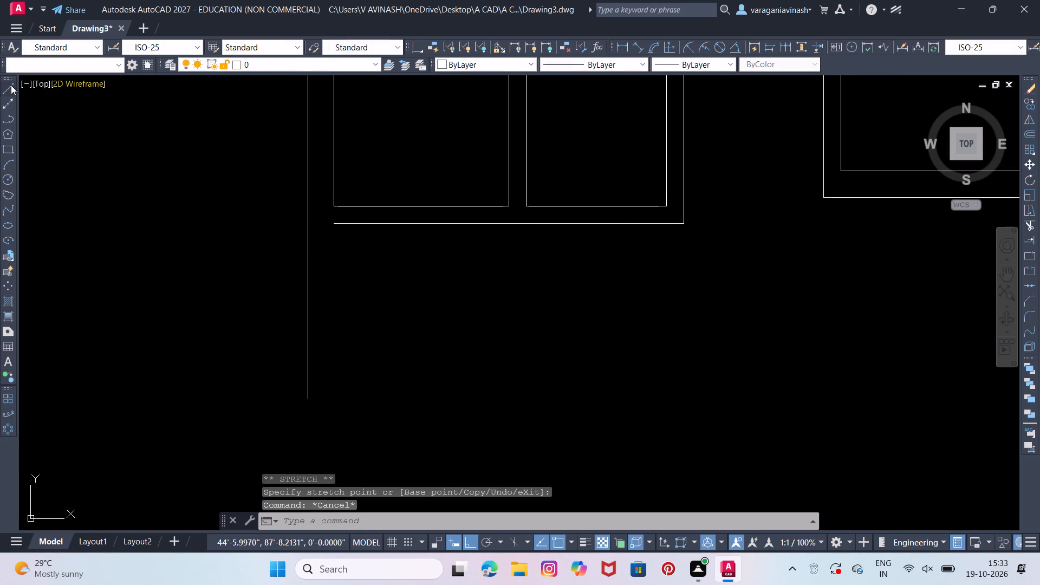
click(11, 85)
click(337, 222)
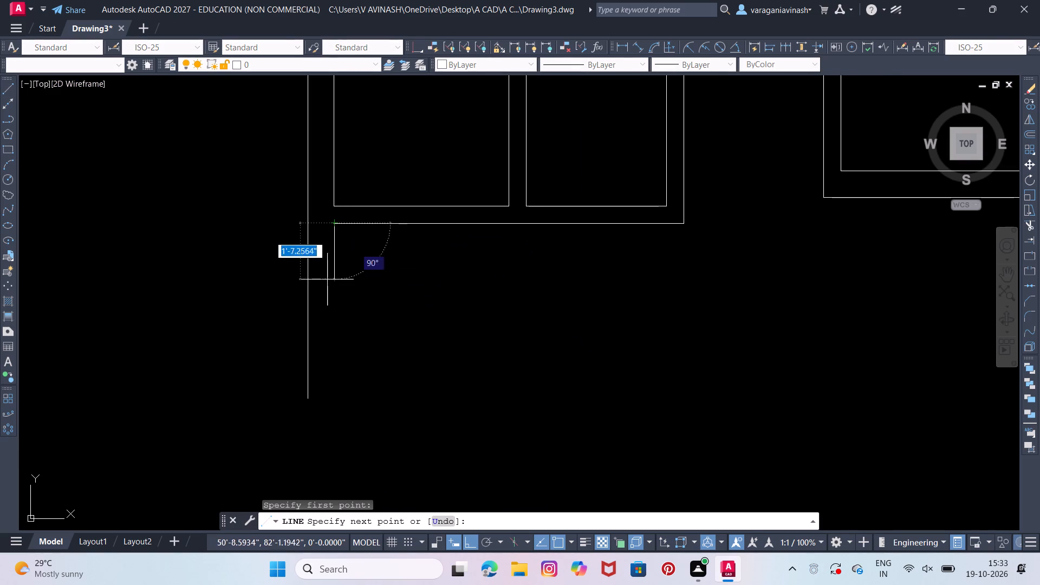
click(330, 403)
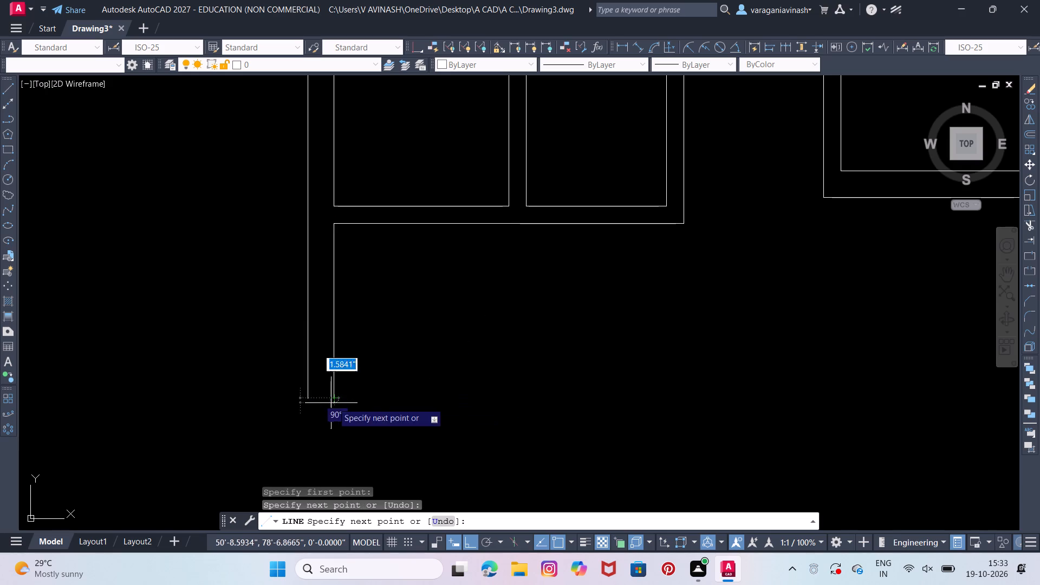
key(Escape)
Check the new inner vertical line's length with a linear dimension, without placing it.
click(621, 51)
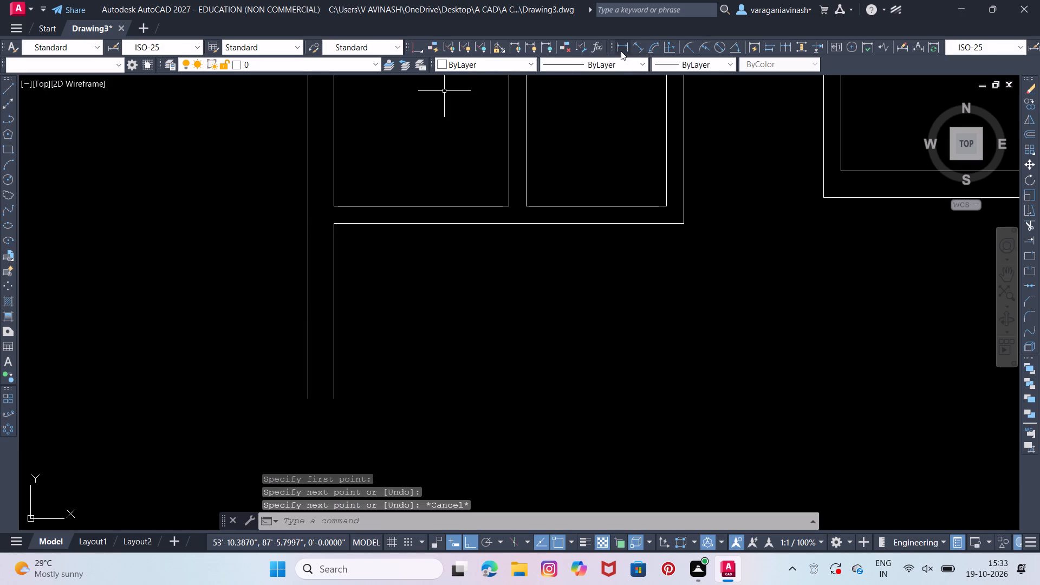
click(337, 228)
click(331, 398)
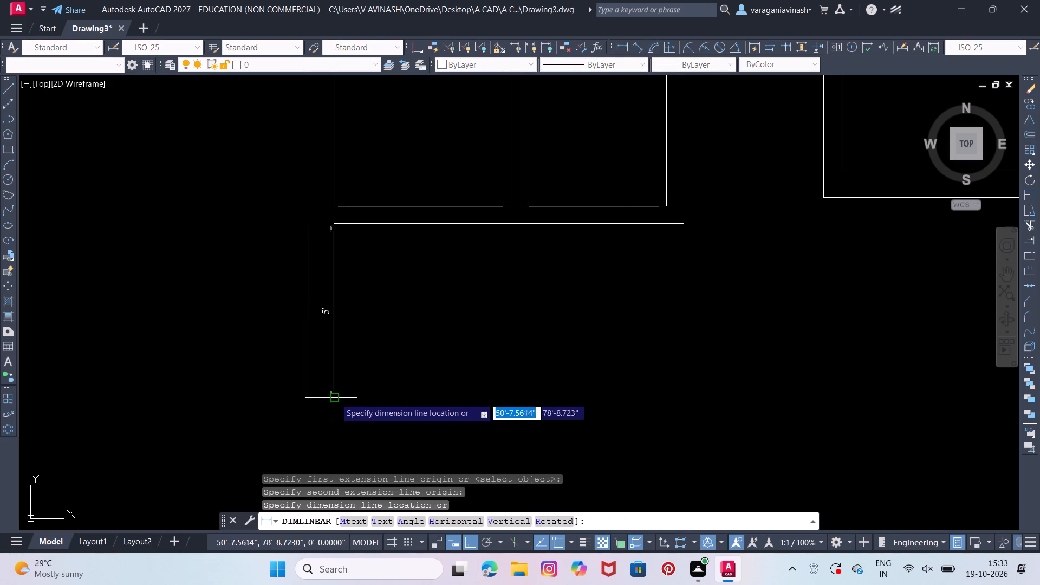
key(Escape)
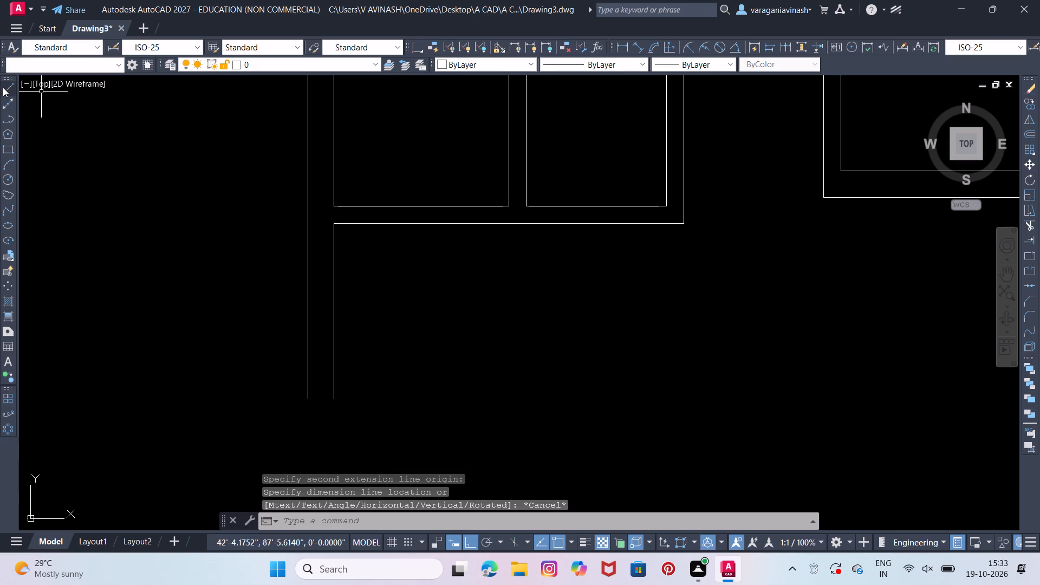
Draw a 6' line rightward from the inner vertical line's foot and continue it straight up to the wall line above.
click(3, 87)
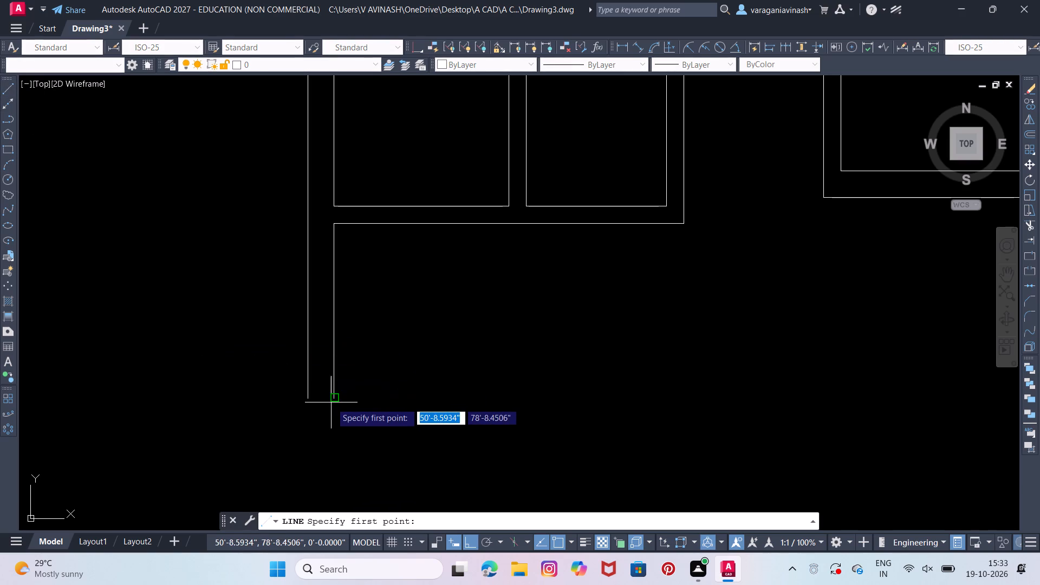
click(331, 402)
middle_drag(540, 398, 521, 342)
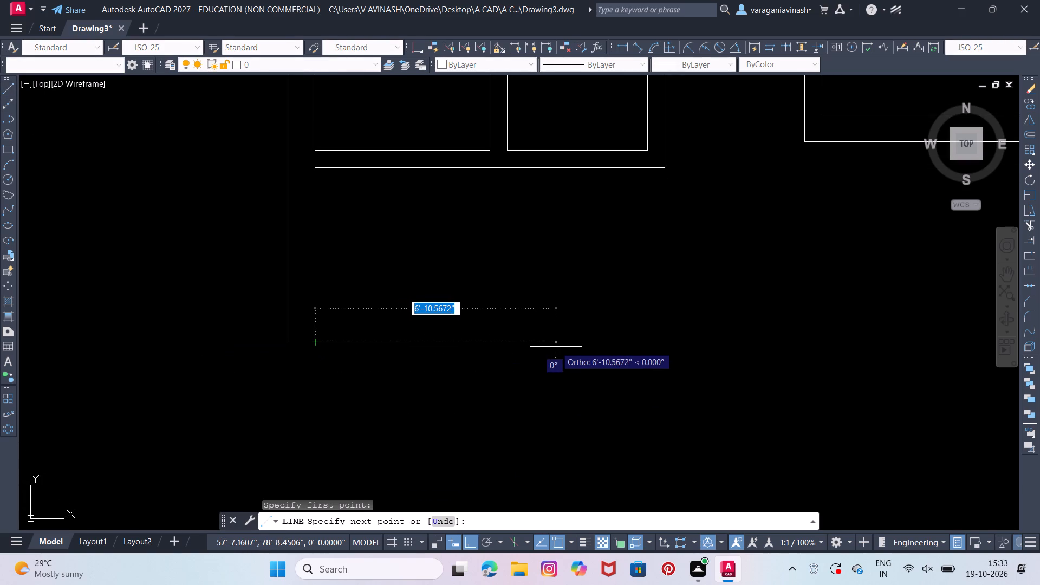
text(6')
key(Return)
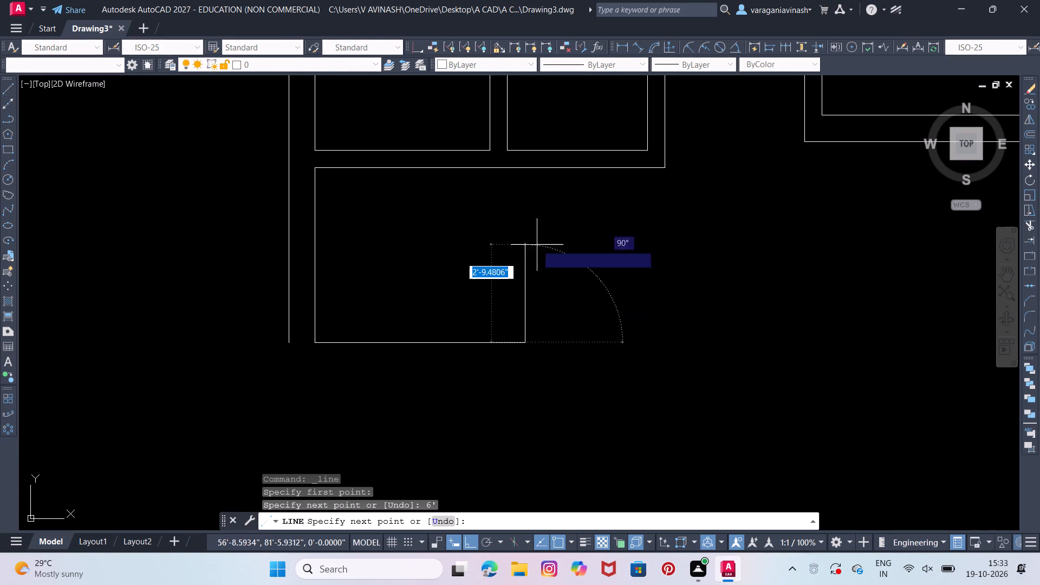
click(522, 166)
right_click(522, 166)
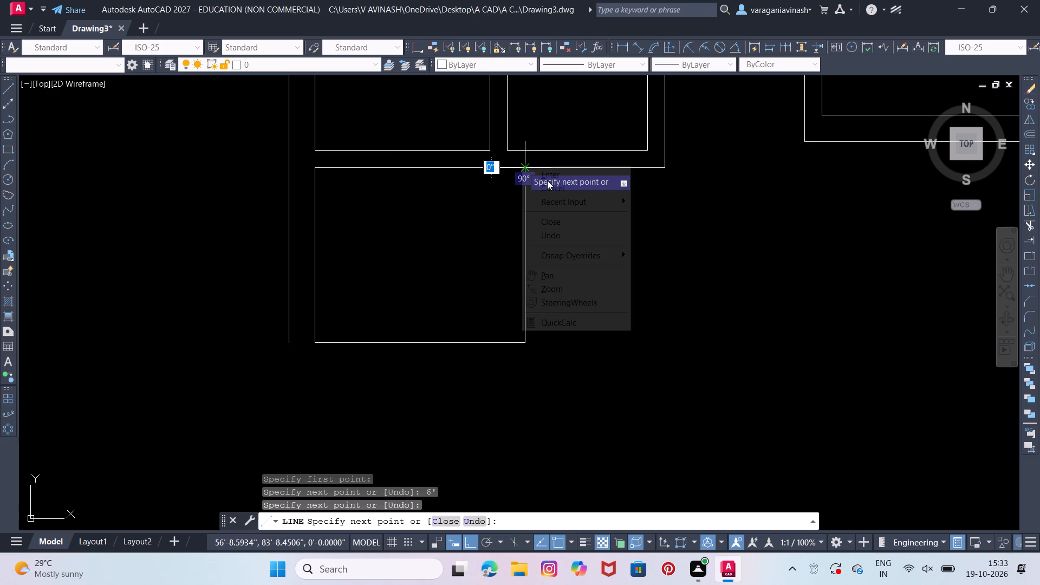
click(547, 180)
key(Escape)
Offset the new lower room's right and bottom lines 6" outward.
key(o)
key(Return)
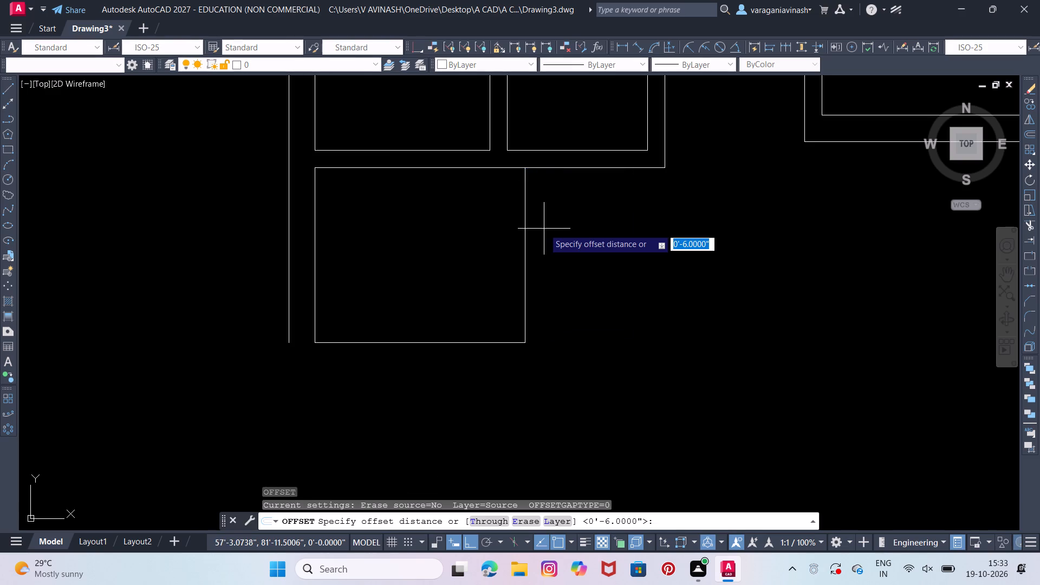
text(0'6)
key(Return)
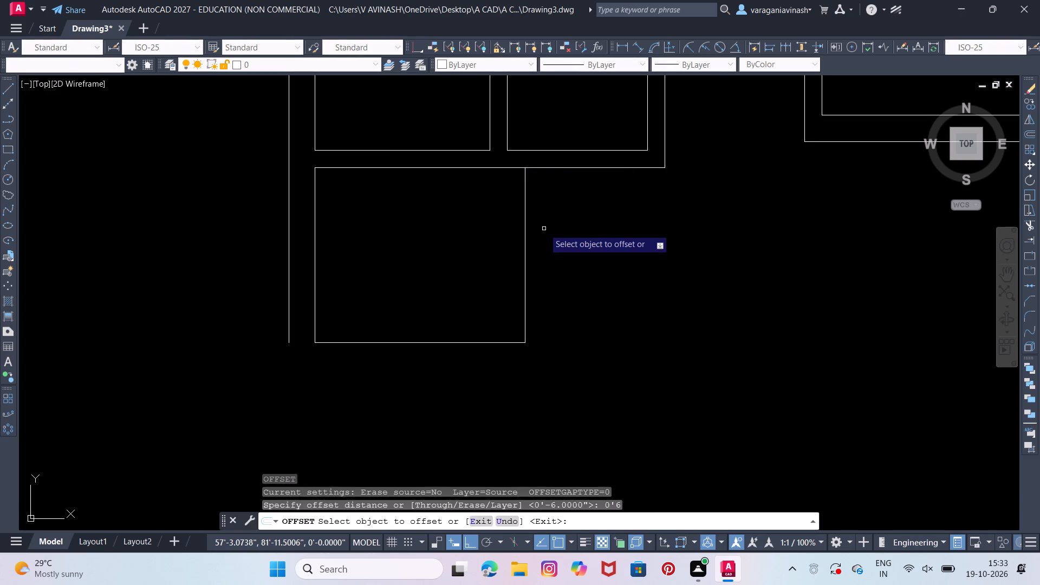
click(525, 258)
click(633, 234)
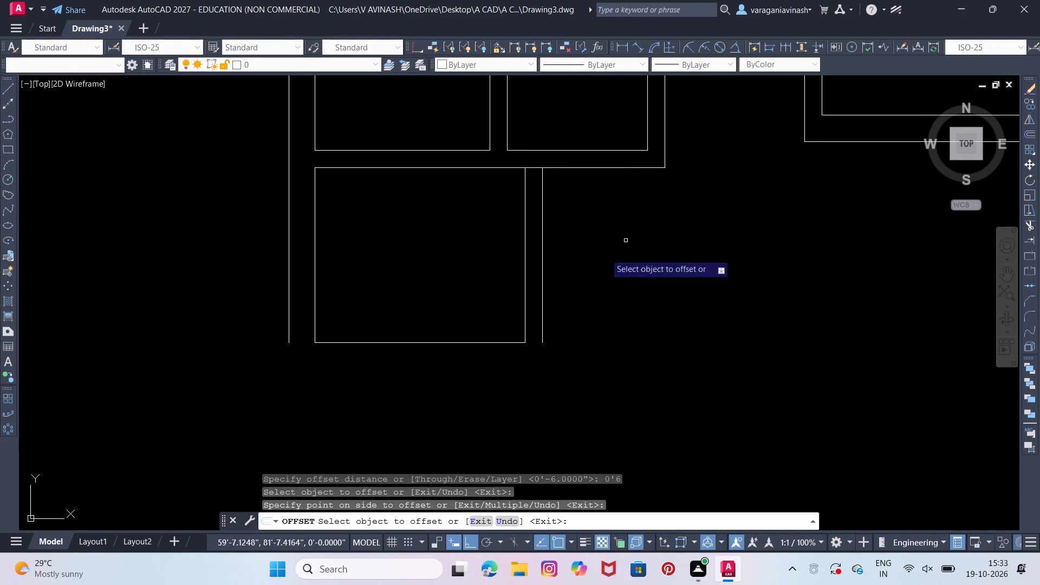
click(485, 342)
click(485, 362)
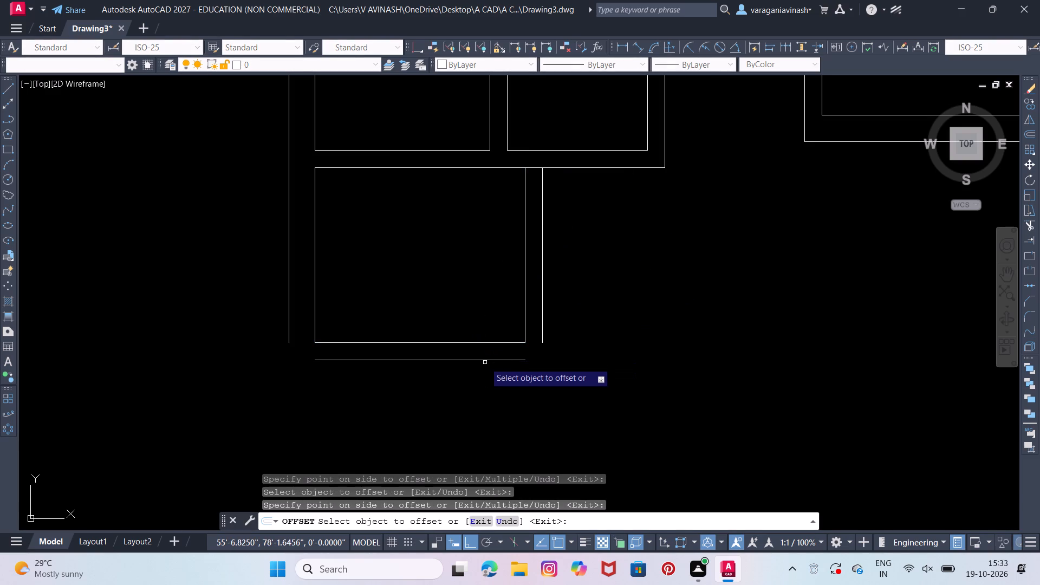
middle_click(537, 375)
key(Escape)
key(Escape)
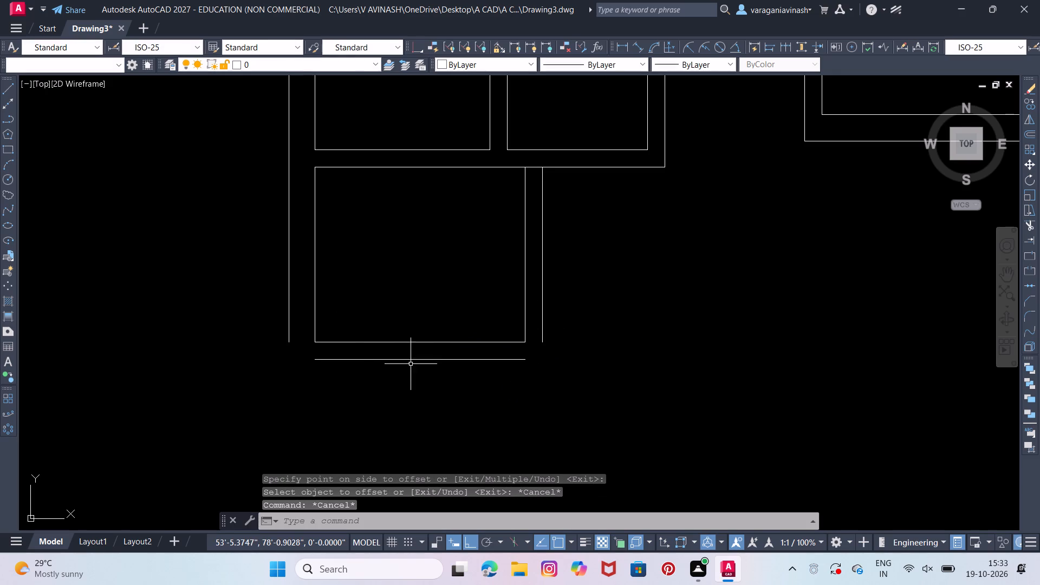
Stretch the right end of the lower room's offset bottom line to align with the offset right line.
click(413, 360)
click(524, 359)
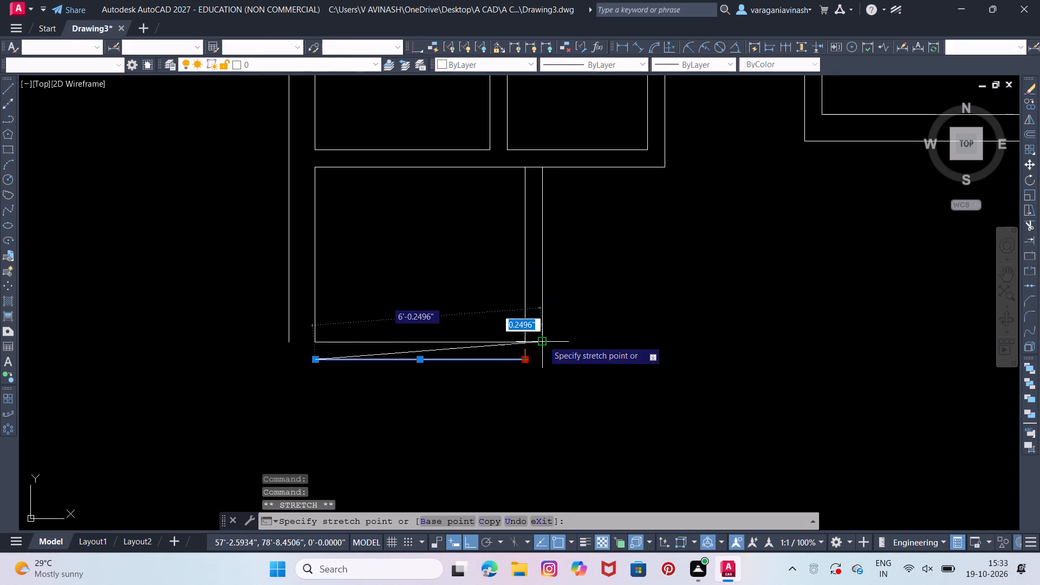
click(544, 353)
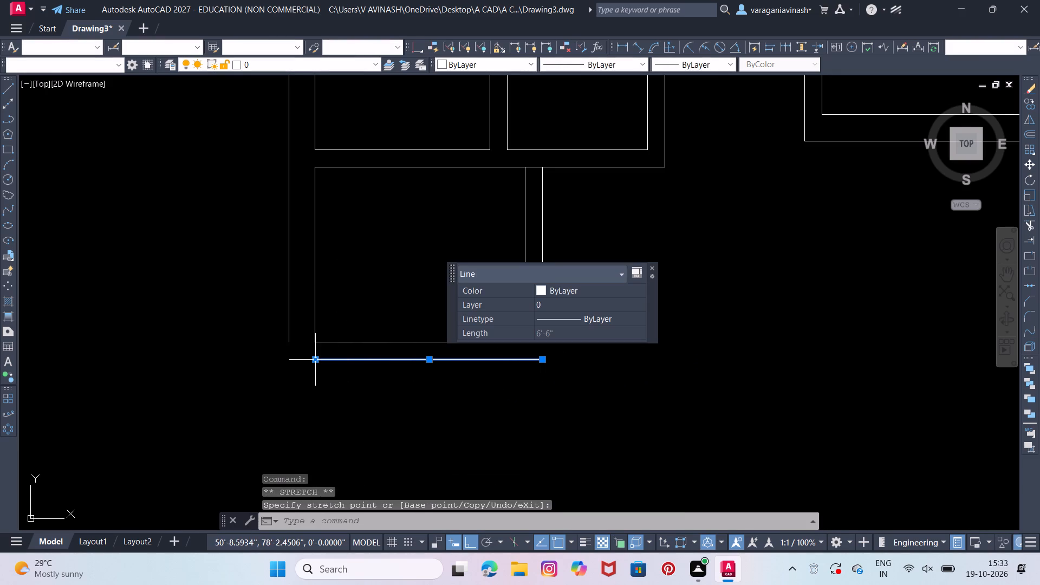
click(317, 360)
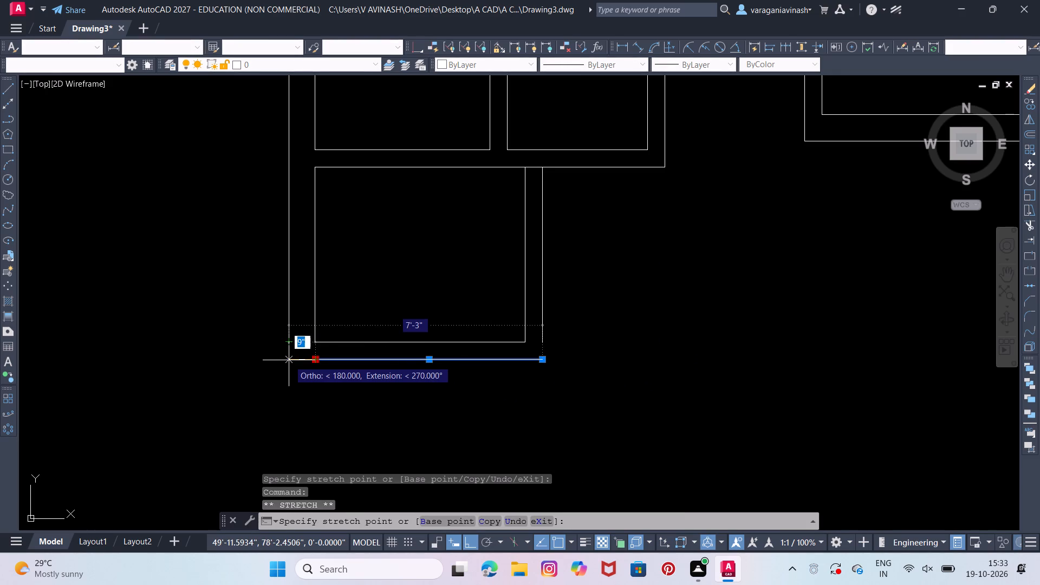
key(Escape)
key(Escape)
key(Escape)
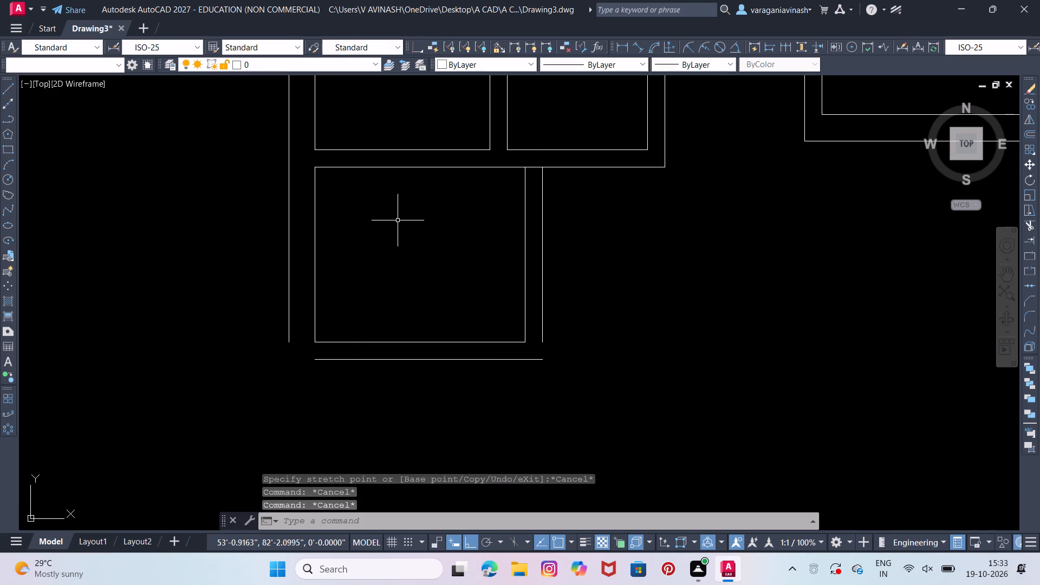
Extend the lower room's outer right line down to the outer bottom line, closing that corner.
text(ex)
click(438, 246)
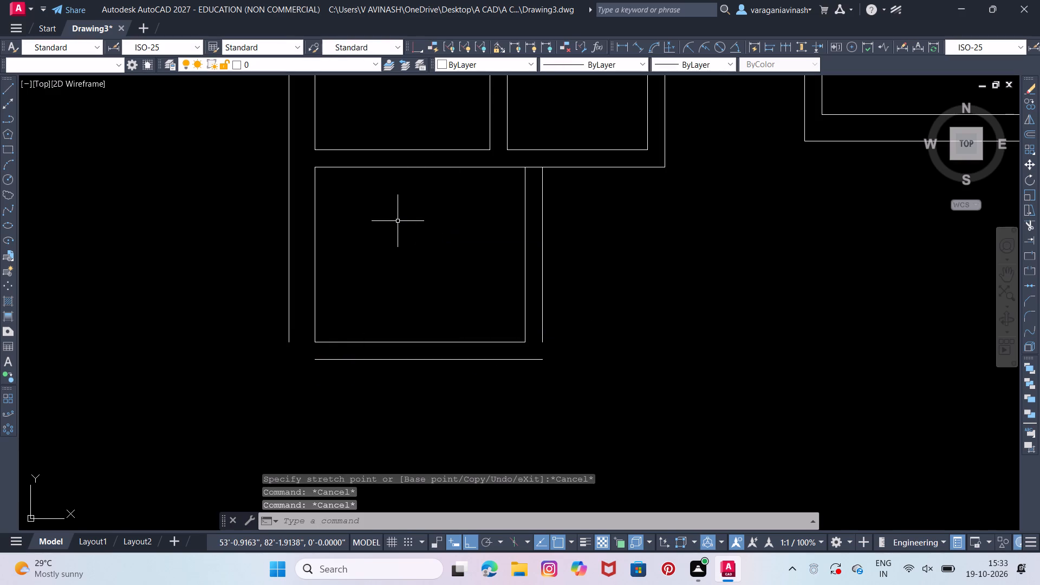
click(544, 320)
key(Escape)
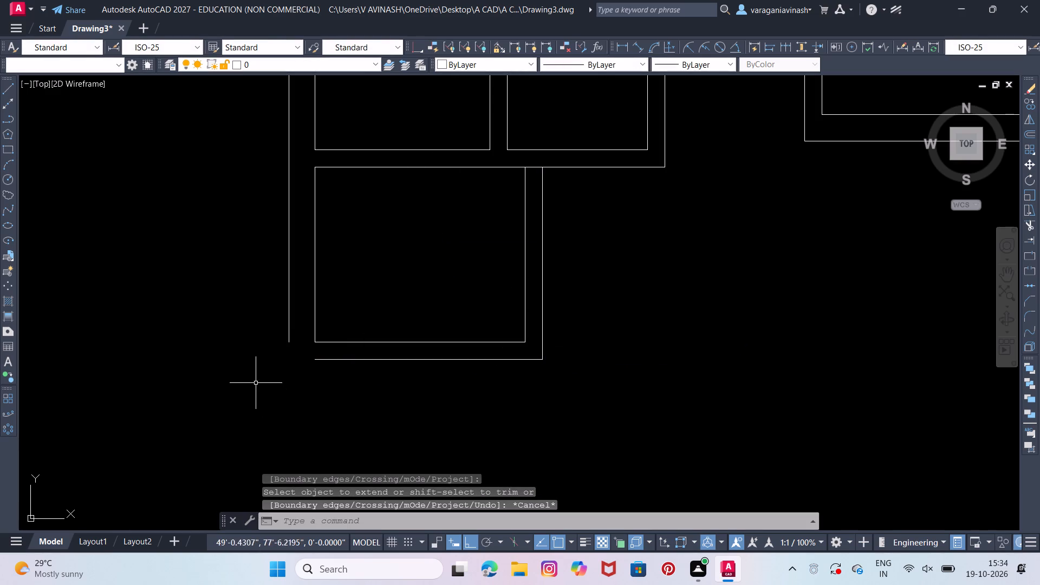
middle_drag(254, 374, 272, 338)
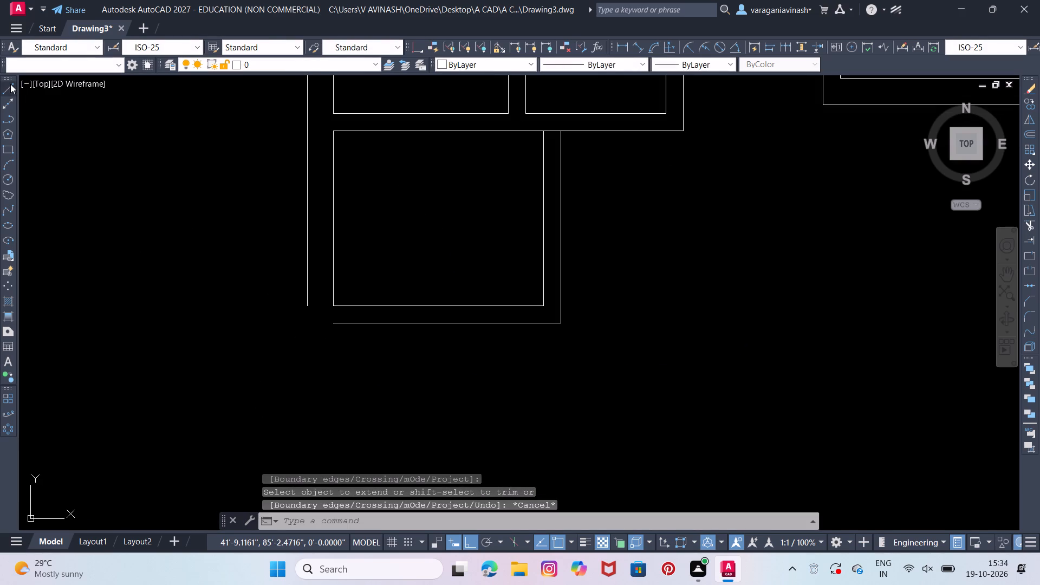
Continue the outer left wall line straight down to the level of the lower room's outer bottom line.
click(10, 84)
middle_drag(296, 274, 285, 266)
scroll(306, 284, down, 1)
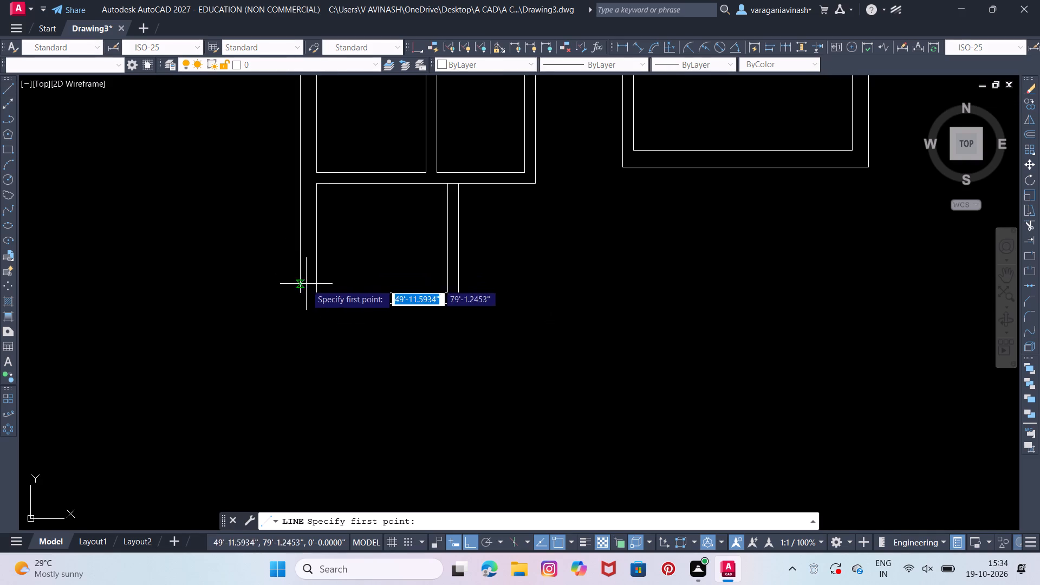
scroll(312, 285, down, 1)
scroll(305, 288, up, 2)
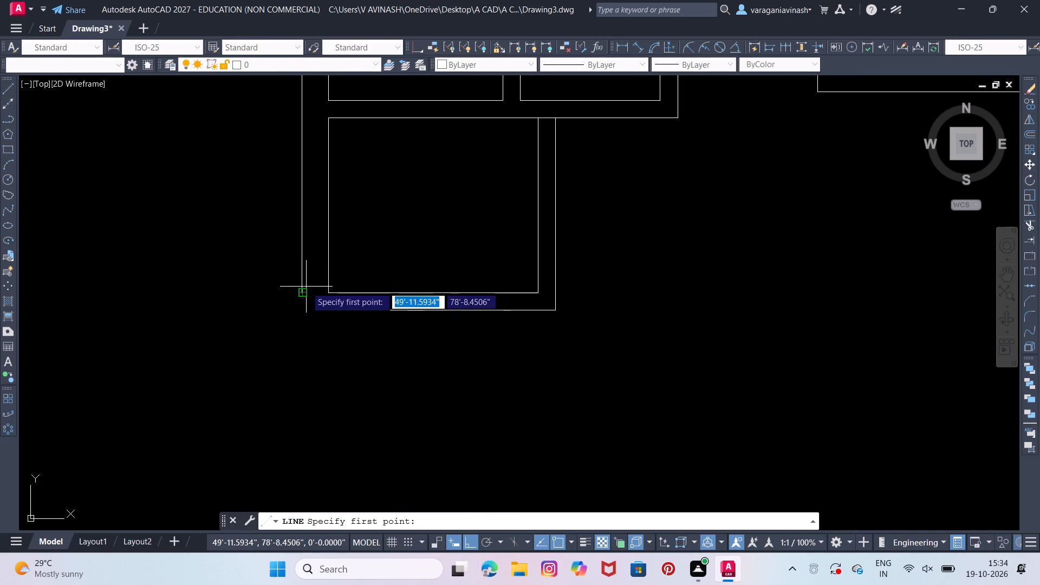
click(303, 292)
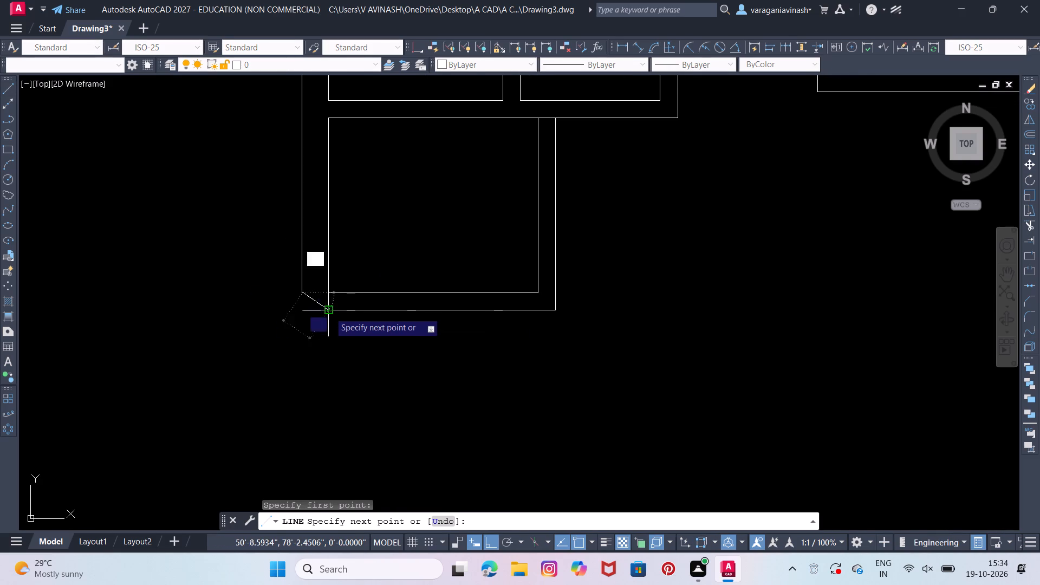
click(316, 313)
middle_drag(308, 387, 302, 322)
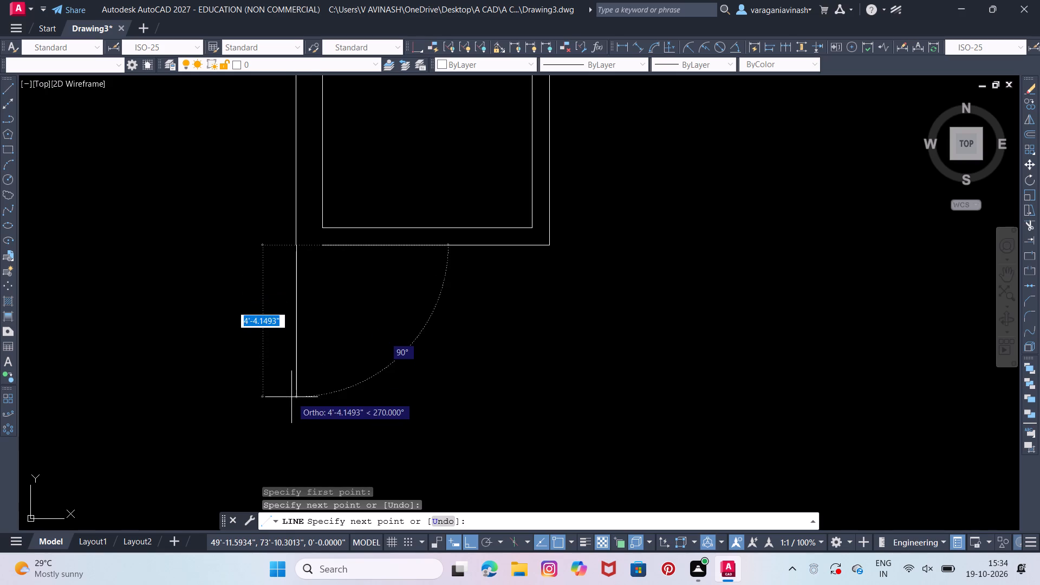
middle_drag(289, 396, 285, 334)
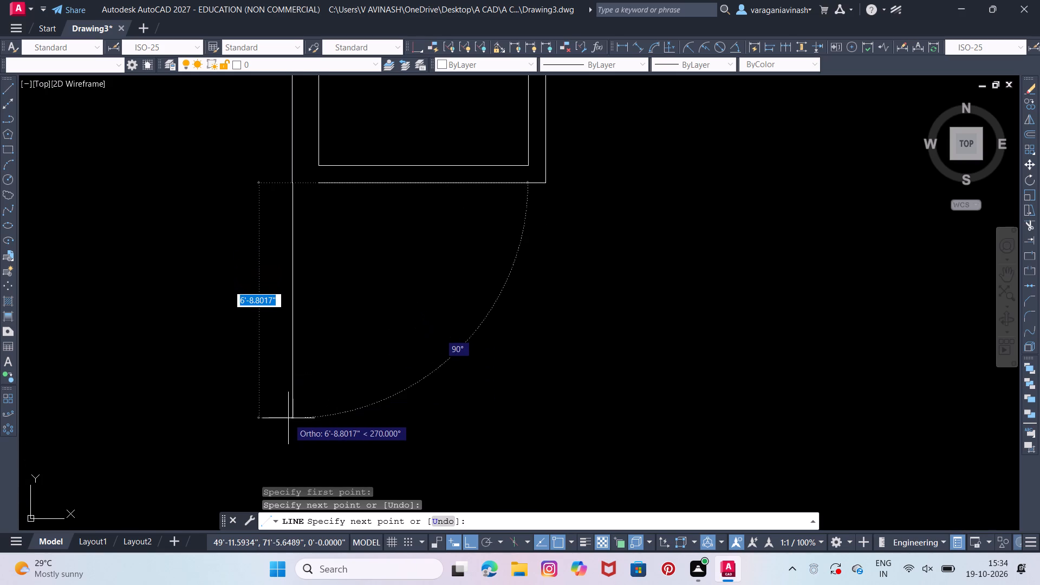
middle_drag(287, 415, 287, 404)
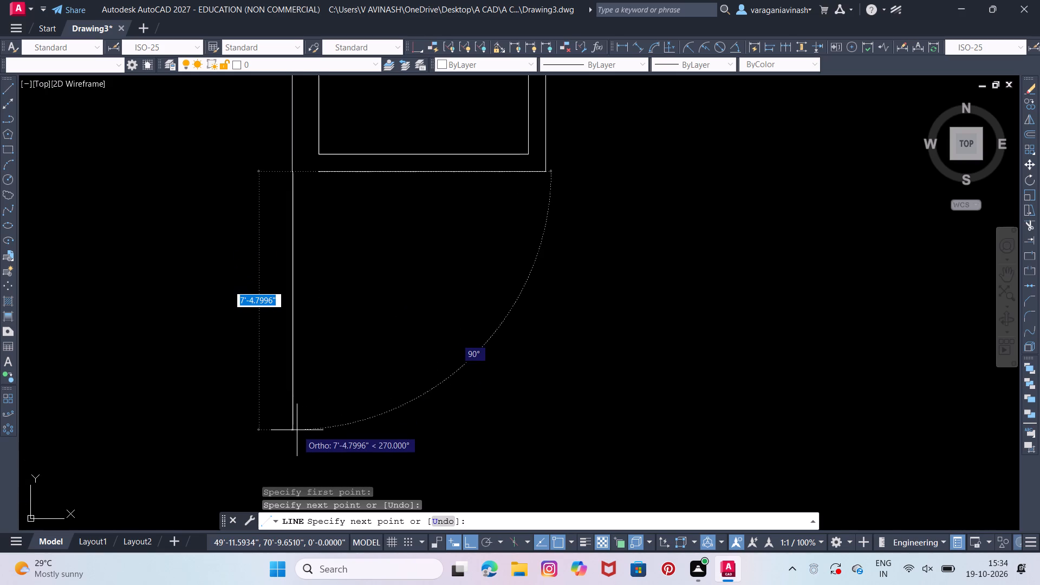
key(Escape)
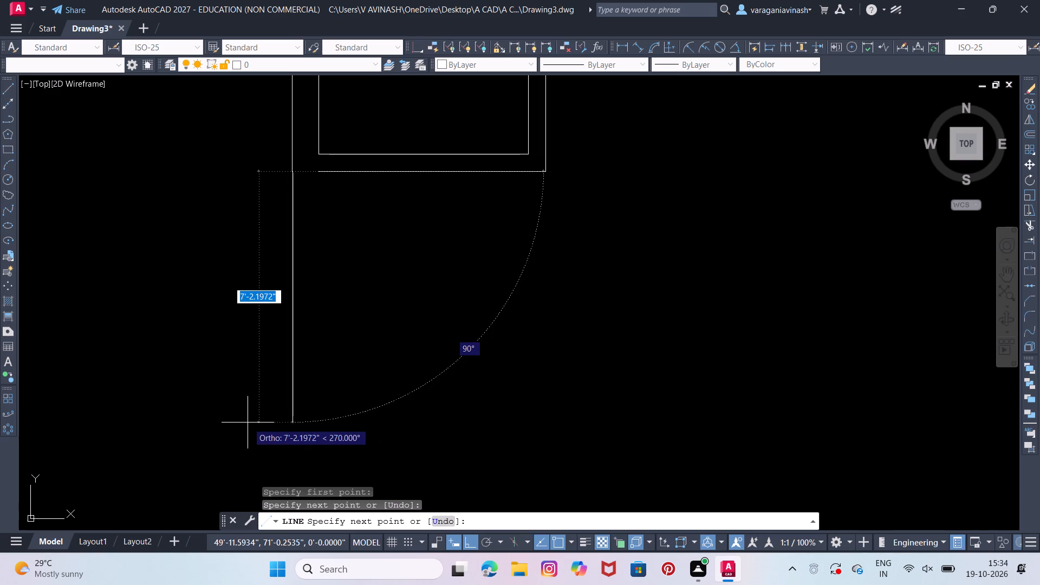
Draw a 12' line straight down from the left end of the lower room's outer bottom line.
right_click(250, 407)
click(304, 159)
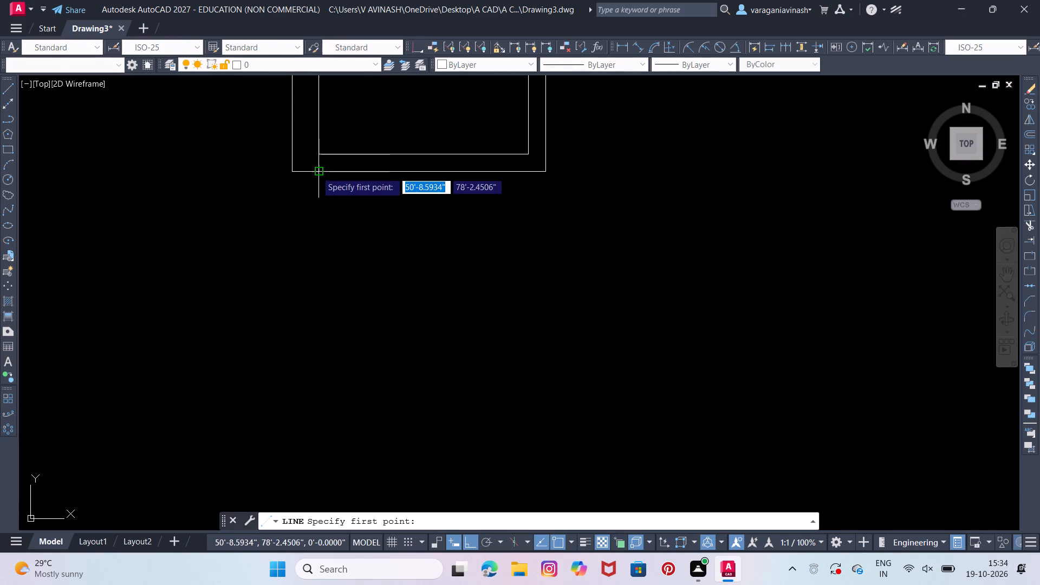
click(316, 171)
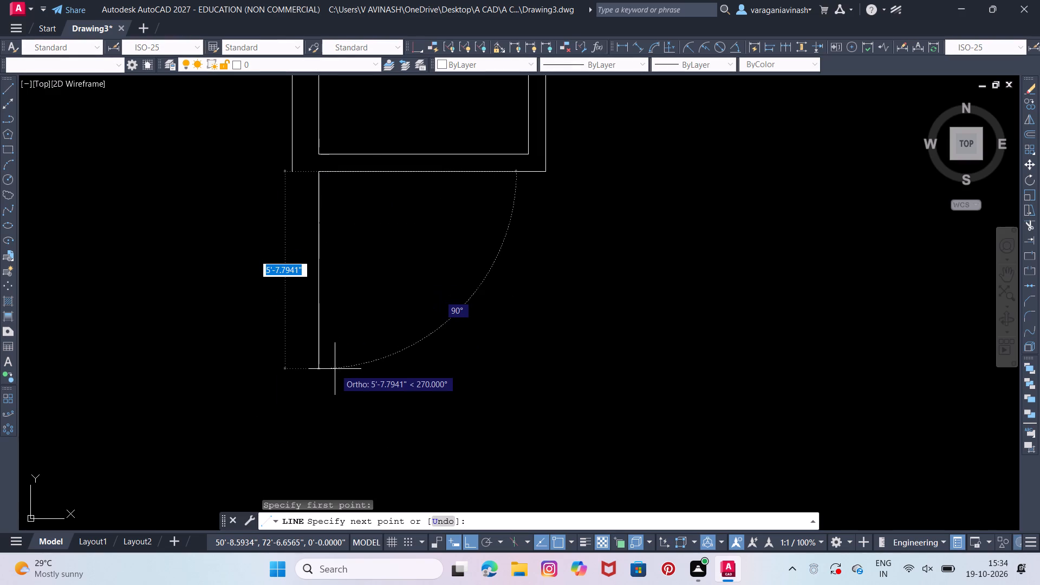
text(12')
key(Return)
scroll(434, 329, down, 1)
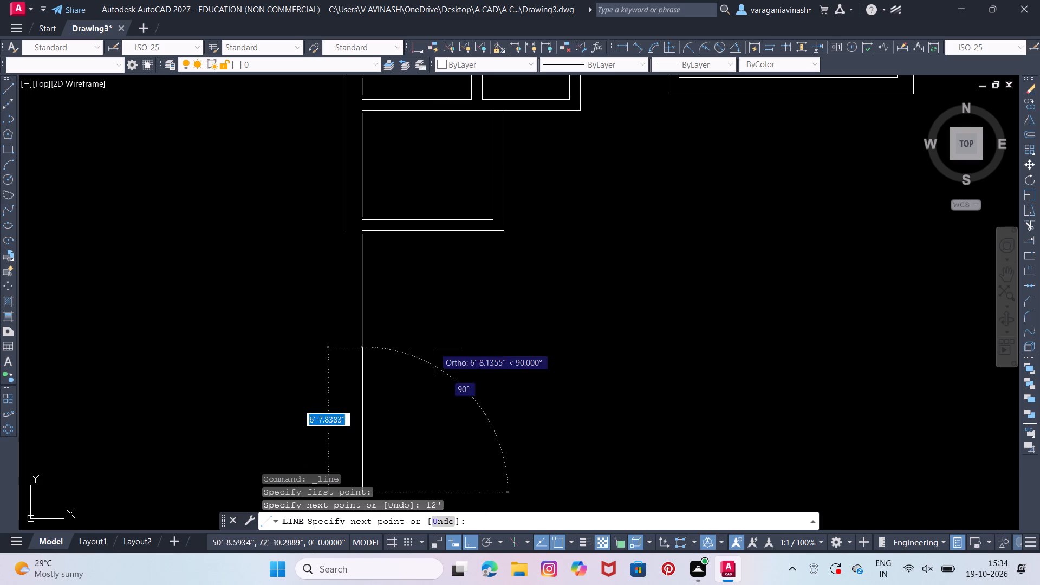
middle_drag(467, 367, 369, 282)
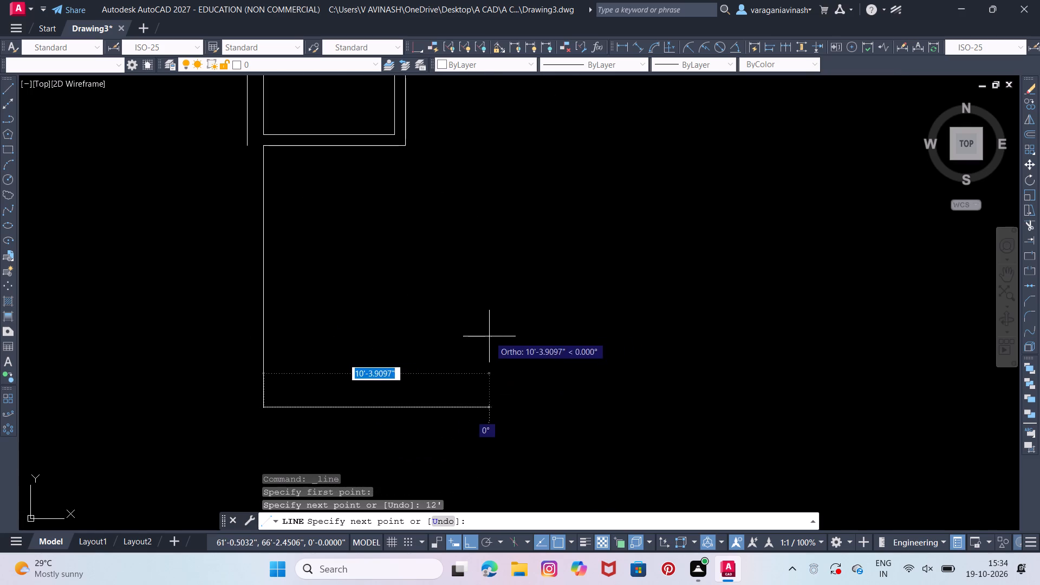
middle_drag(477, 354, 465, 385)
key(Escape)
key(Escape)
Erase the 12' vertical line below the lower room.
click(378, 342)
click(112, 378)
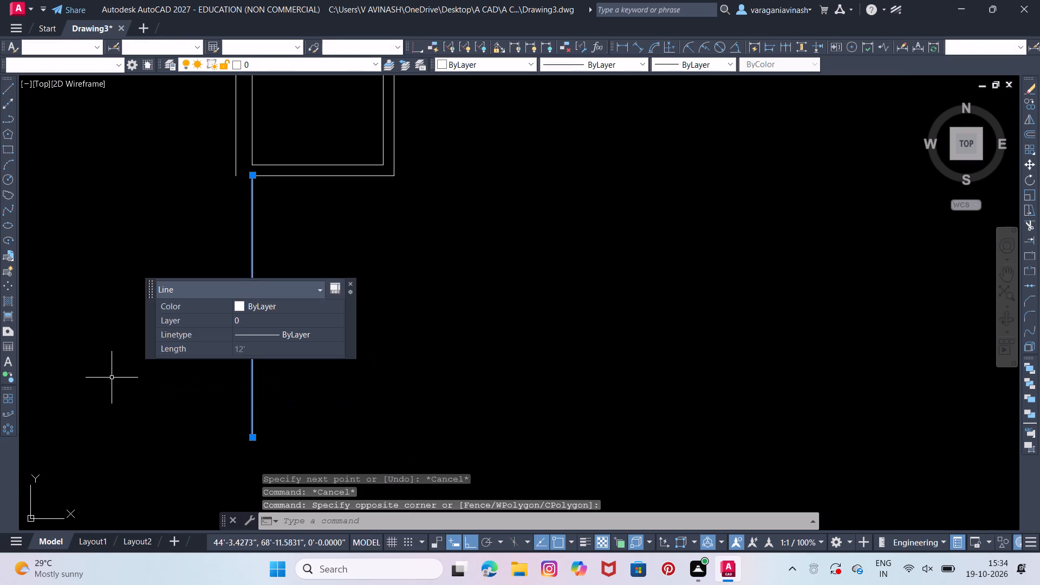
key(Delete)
From the outer bottom line's left end, draw 12' down, 11' right, 12' back up, and left to the lower room's outer bottom-right corner.
click(9, 89)
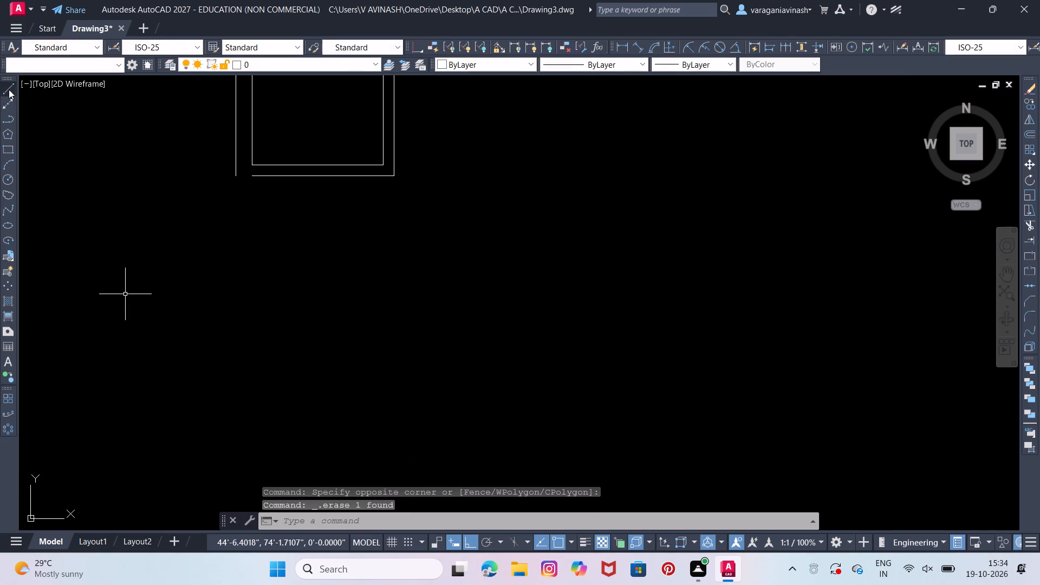
click(251, 179)
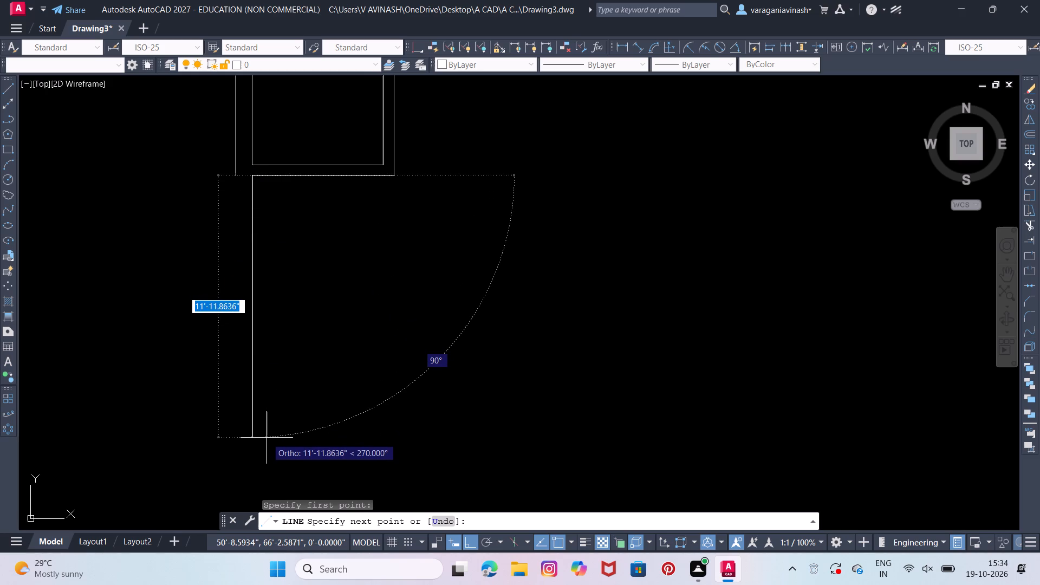
text(12)
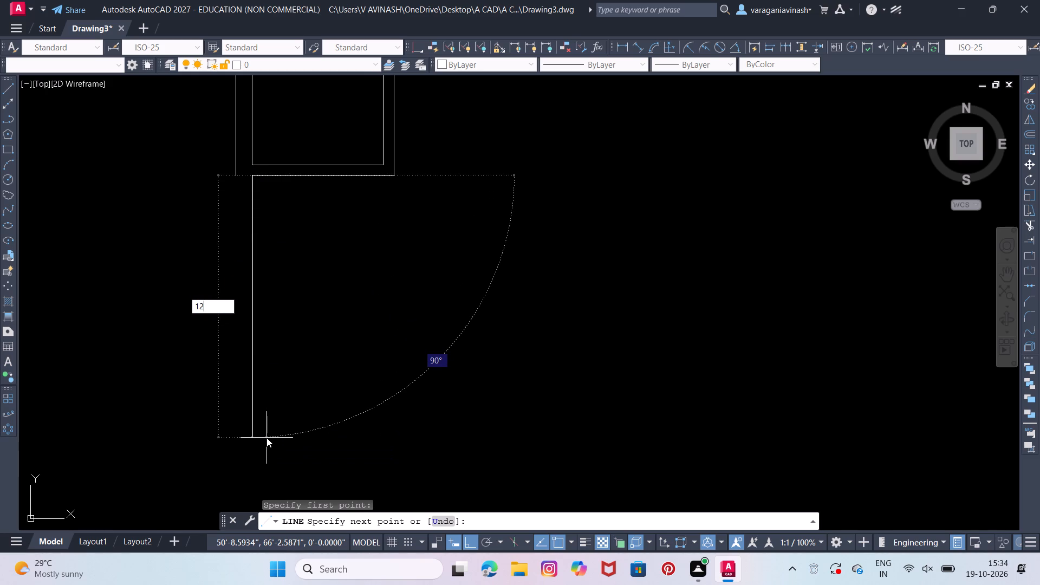
key(apostrophe)
key(Return)
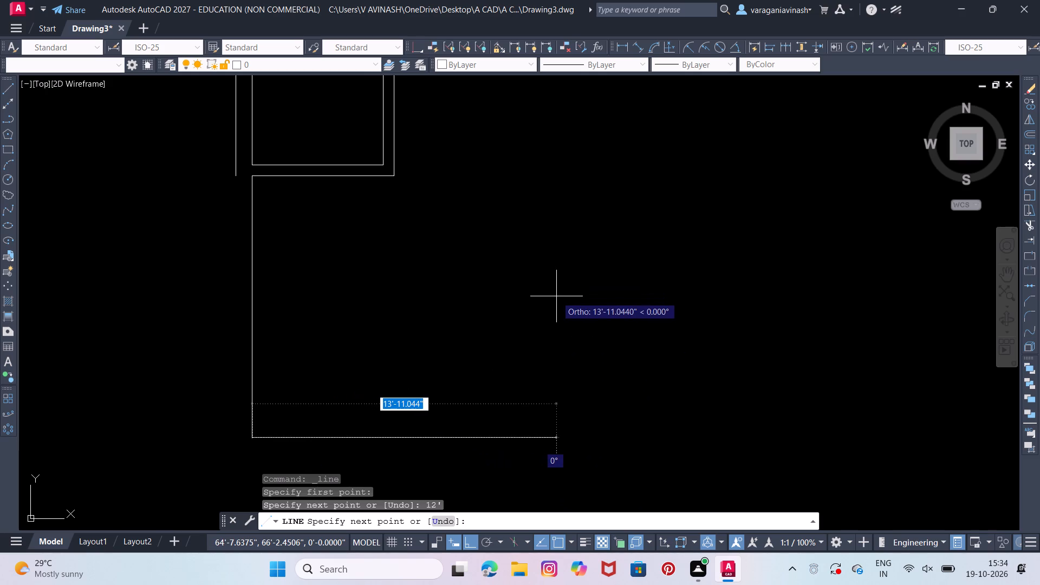
text(11')
key(Return)
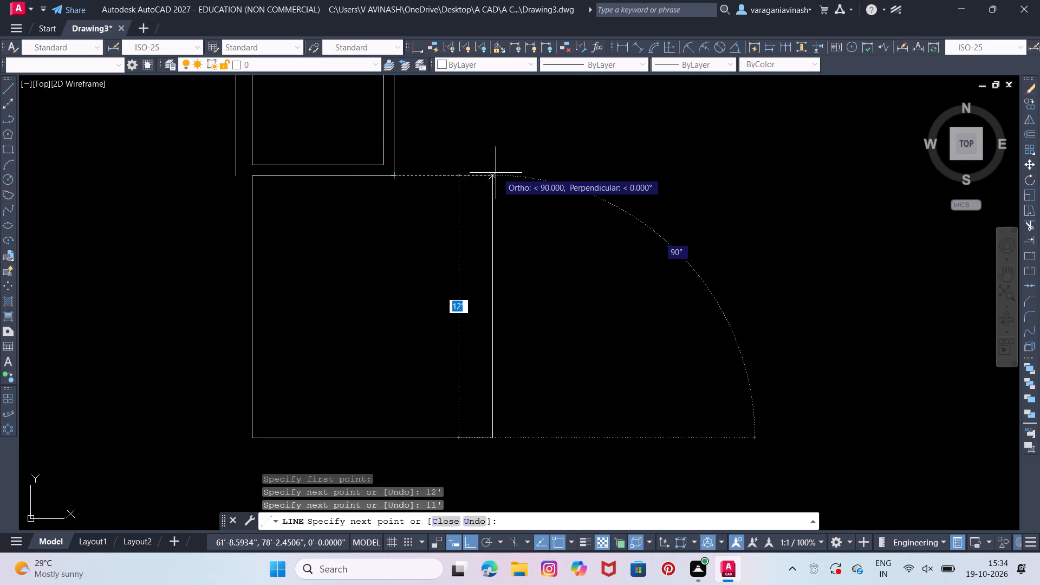
click(489, 175)
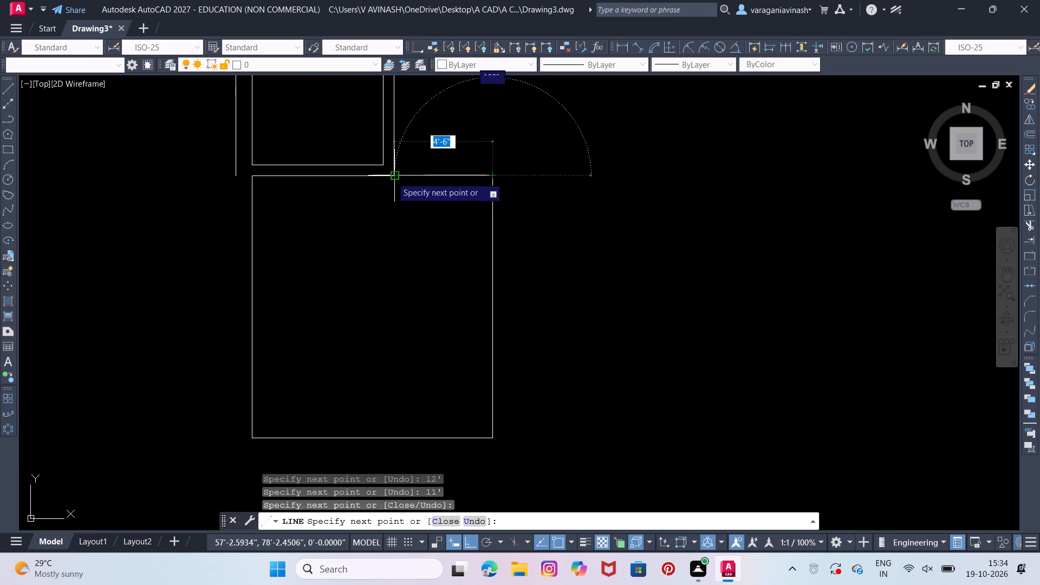
click(392, 177)
key(Escape)
key(Escape)
Draw the 11' by 12' room's outer top line 6" past its right edge, and continue it down level with the inner bottom line.
right_click(409, 148)
click(428, 155)
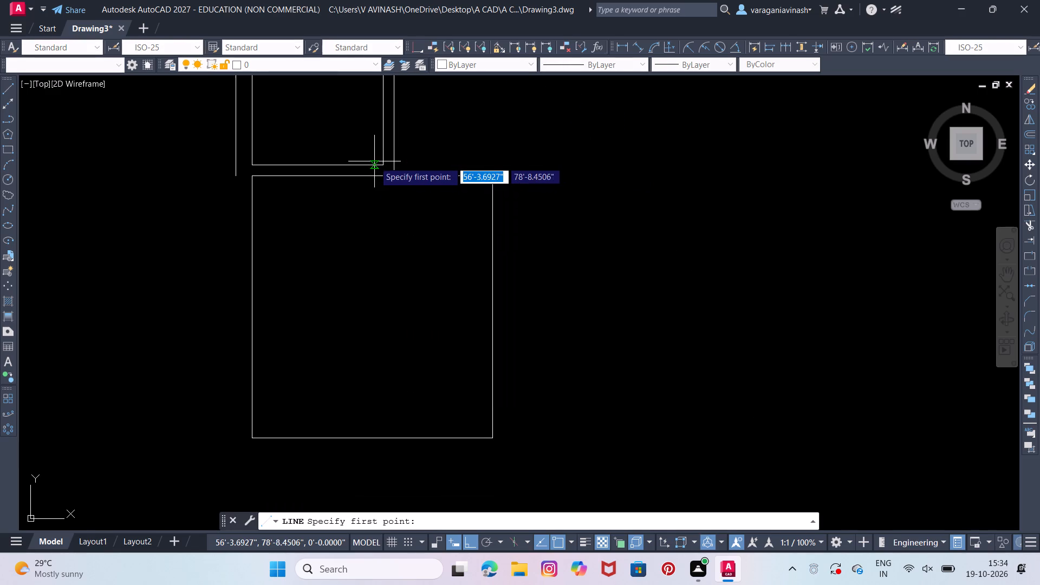
click(381, 163)
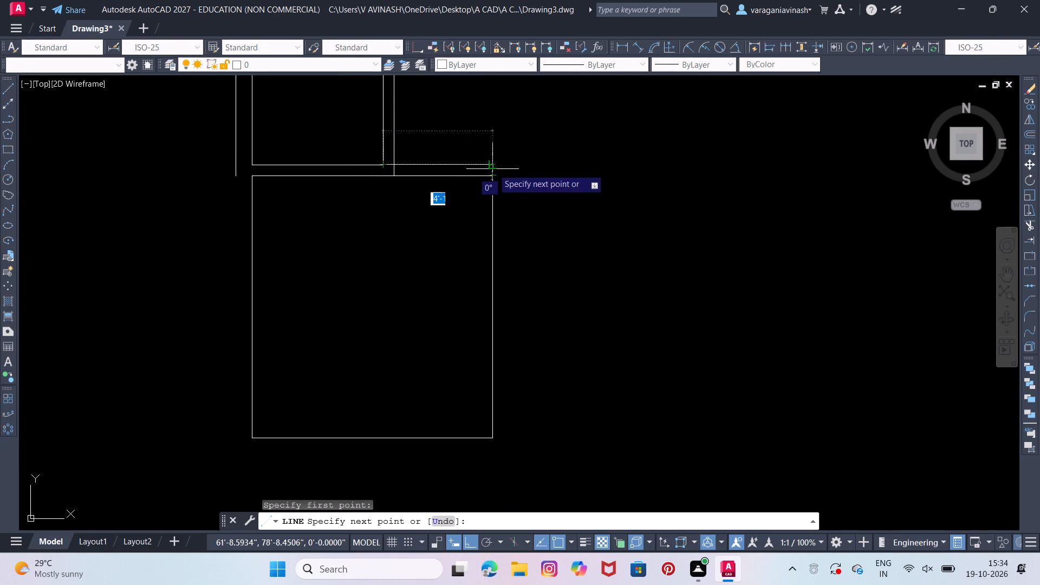
click(493, 166)
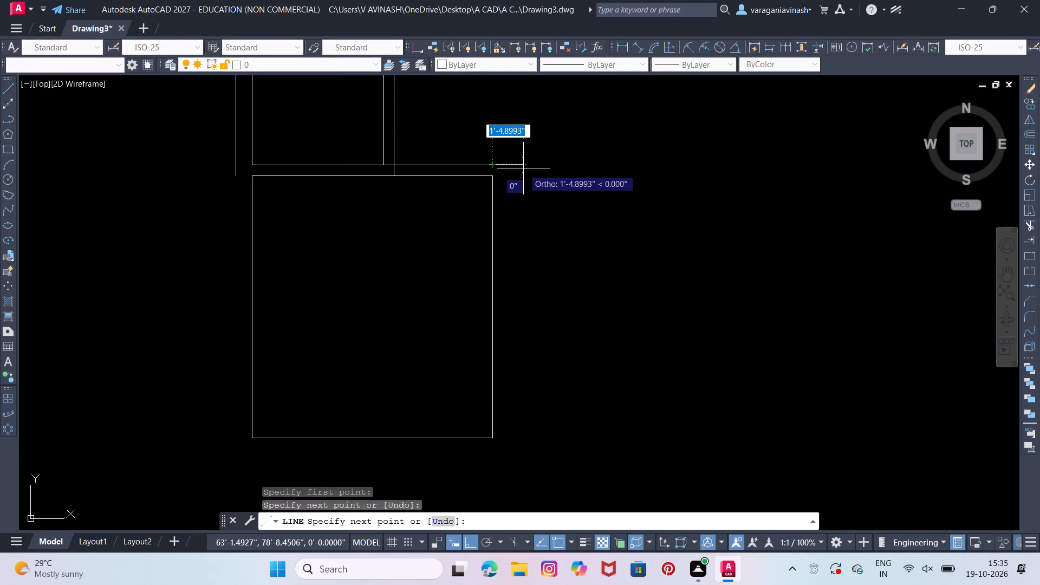
text(0'6)
key(Return)
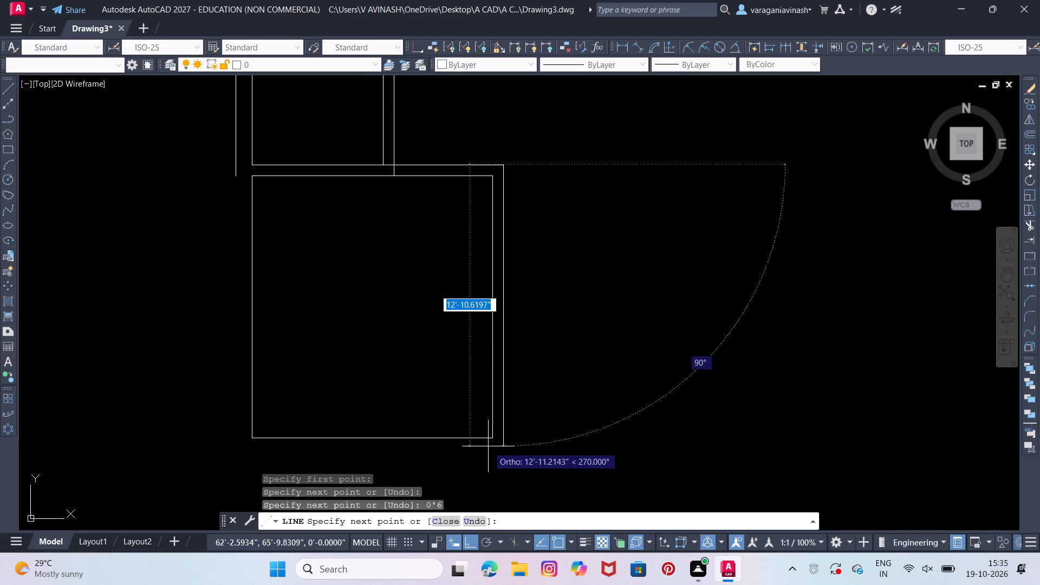
click(502, 440)
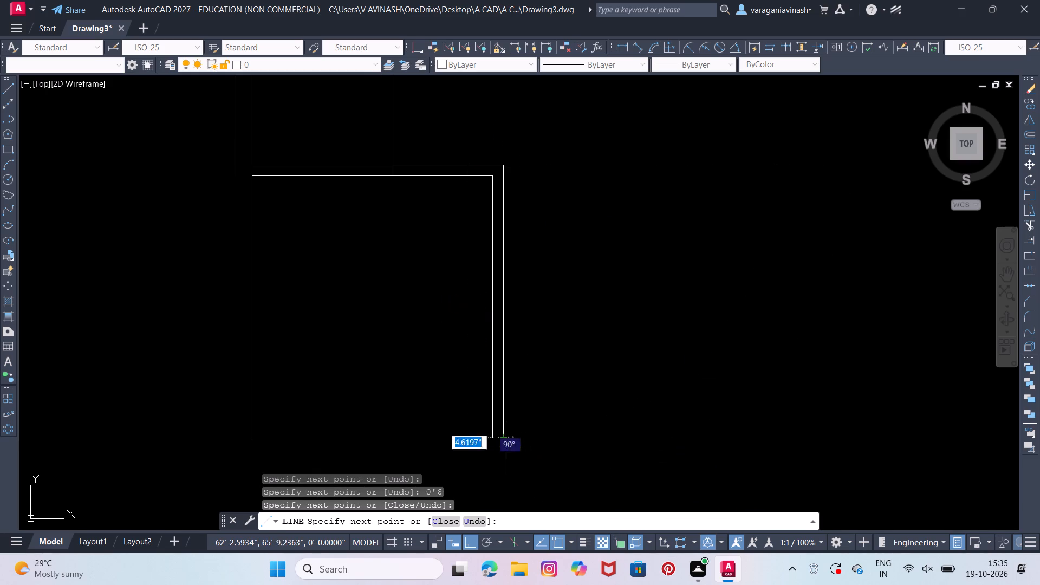
Continue the outer wall 9" down, left to the inner left edge, 9" further left, and up to the outer left wall line.
middle_drag(508, 471, 491, 389)
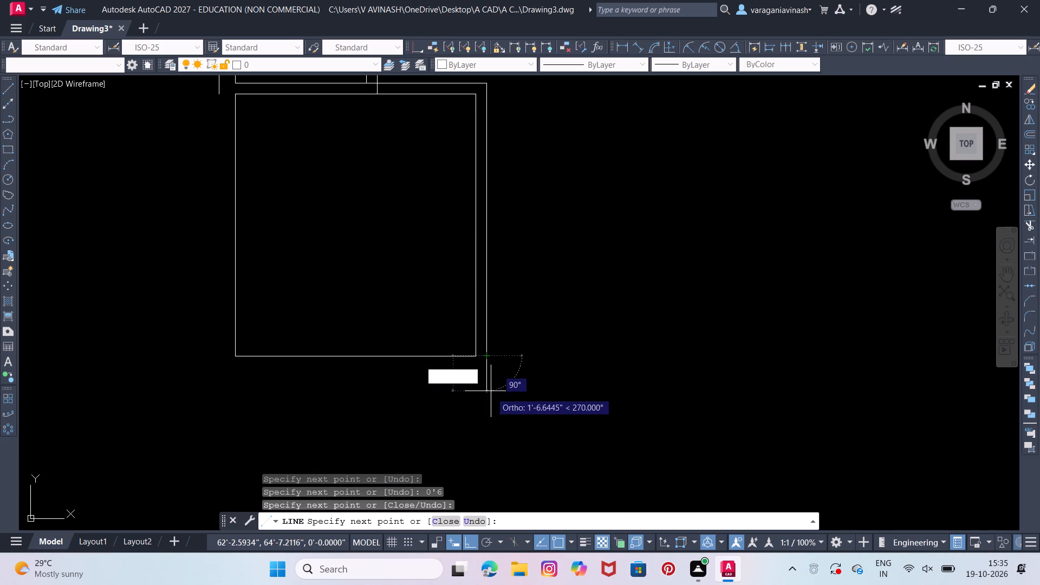
text(0'9)
key(Return)
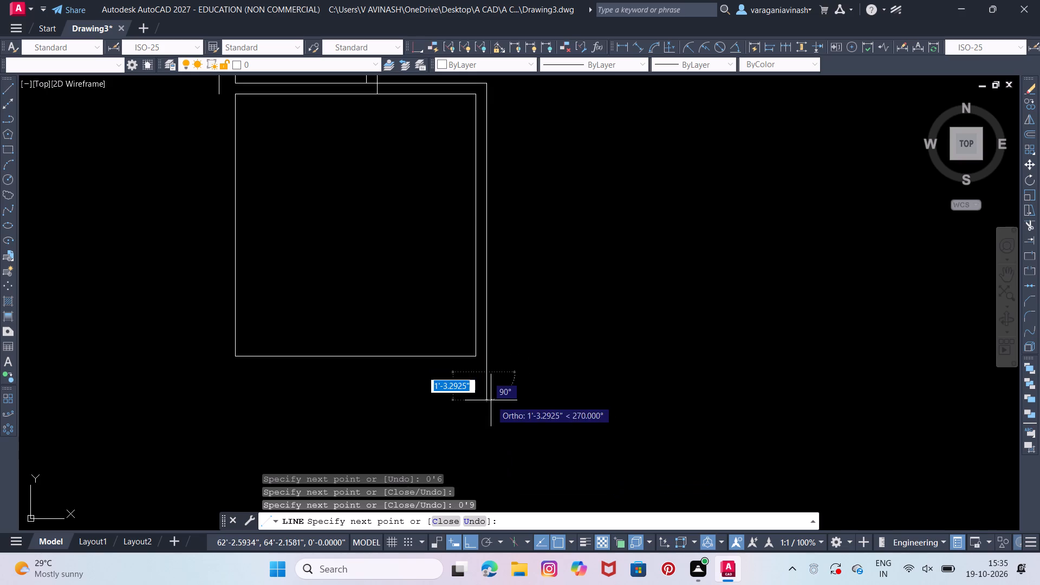
click(232, 365)
text(0'9)
key(Return)
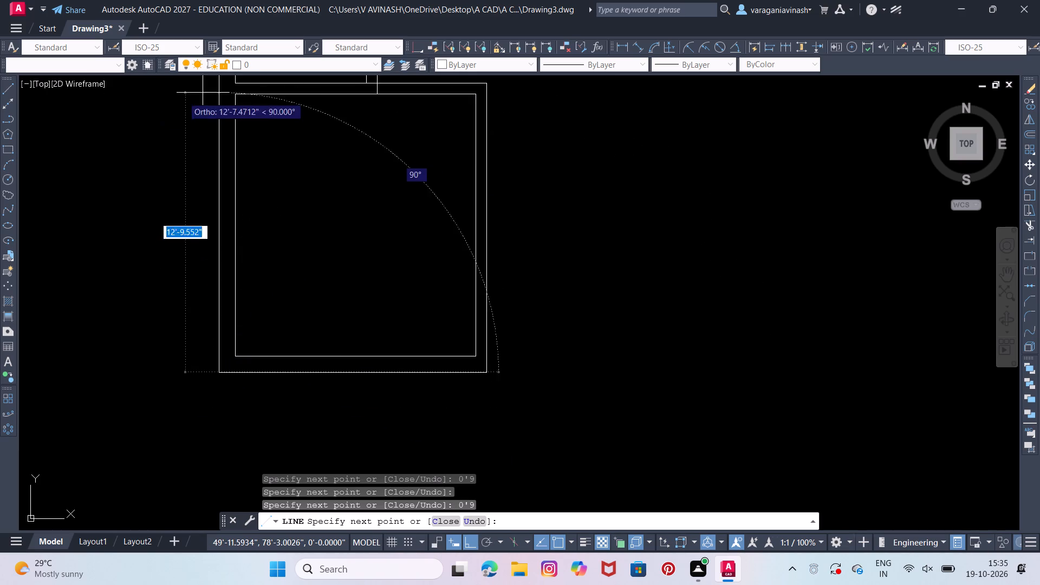
click(221, 94)
middle_drag(262, 134, 222, 211)
key(Escape)
Trim the two line pieces crossing the wall junction between the 6' by 5' room and the new 11' by 12' room.
text(tr)
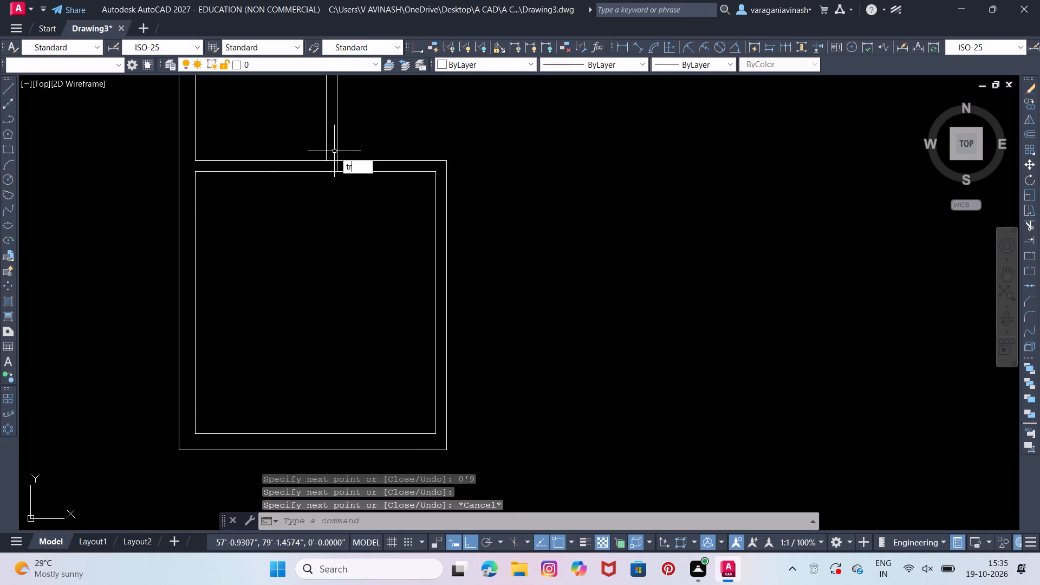
key(Return)
key(Return)
click(332, 159)
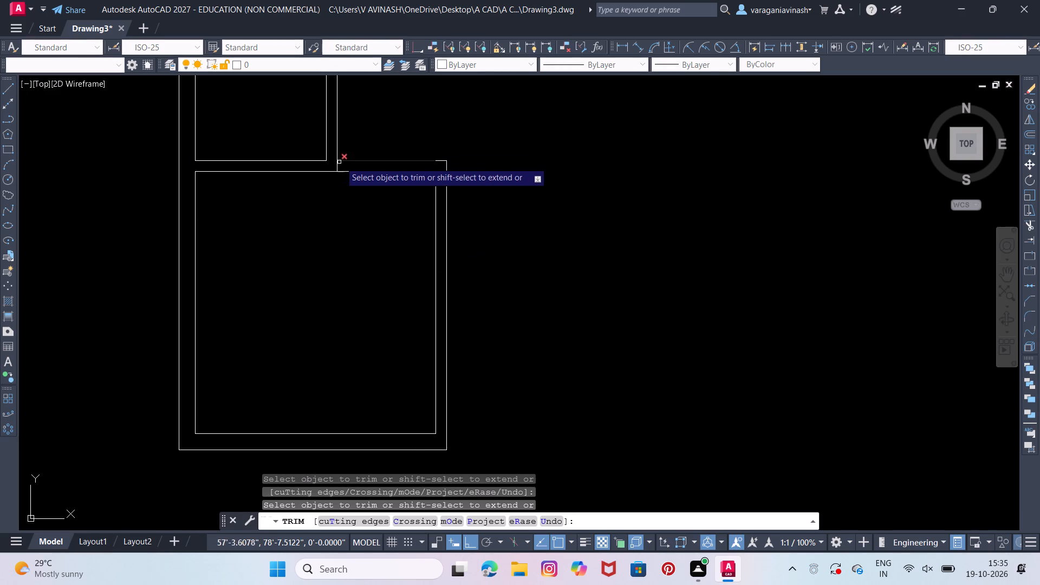
click(337, 166)
middle_drag(444, 162, 430, 197)
key(Escape)
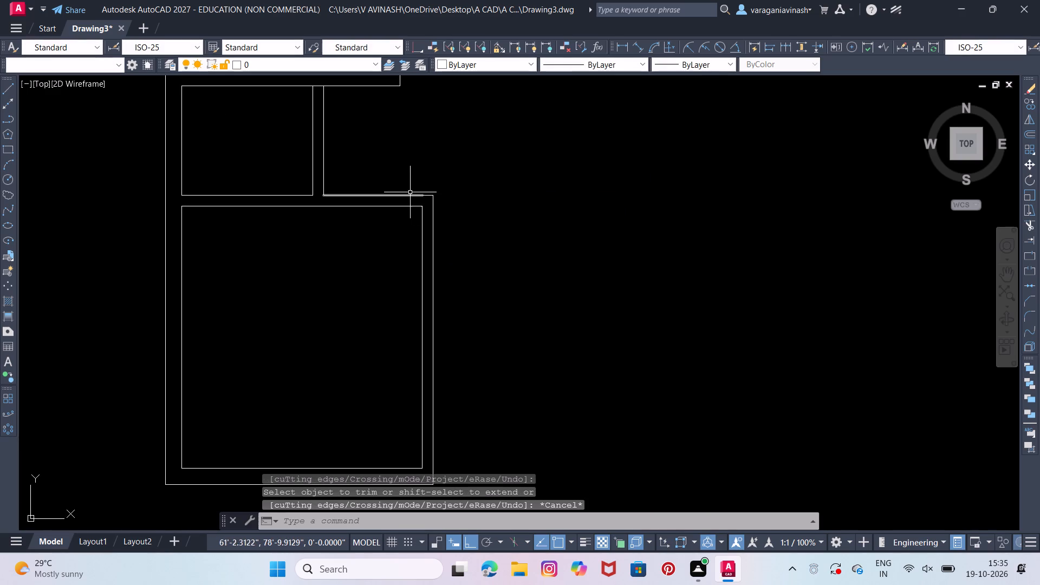
From the 10' by 10' room's outer bottom line, below its inner right edge, draw a line 11' down and 11' left.
scroll(410, 192, down, 2)
middle_drag(449, 172, 378, 197)
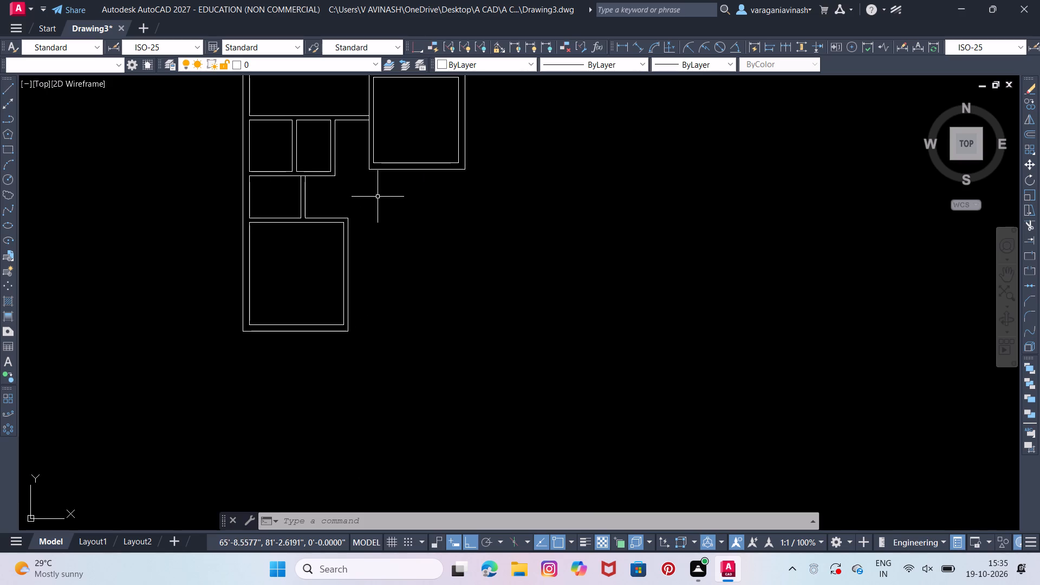
scroll(378, 197, up, 1)
click(8, 87)
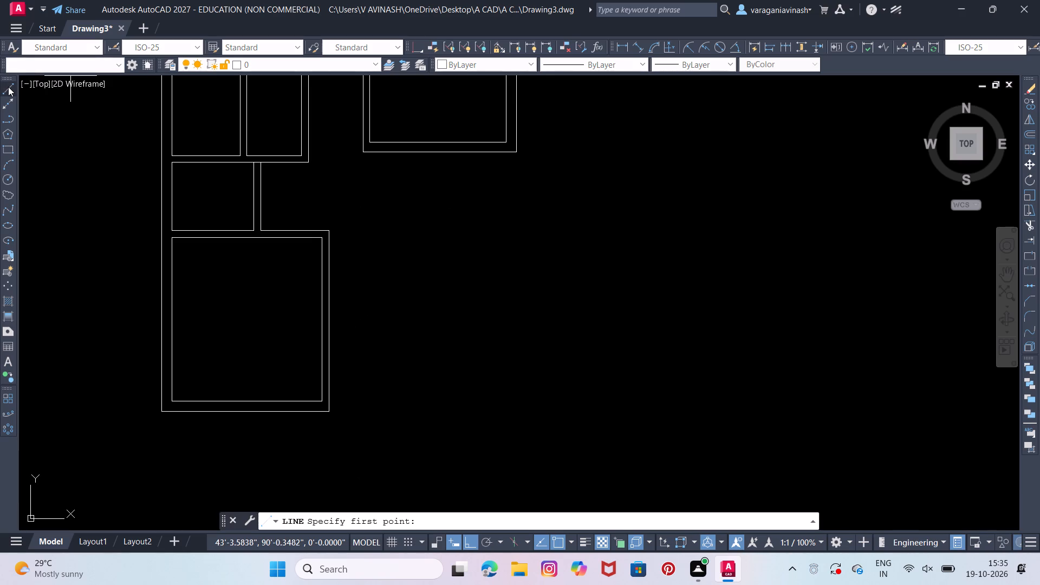
scroll(505, 141, up, 3)
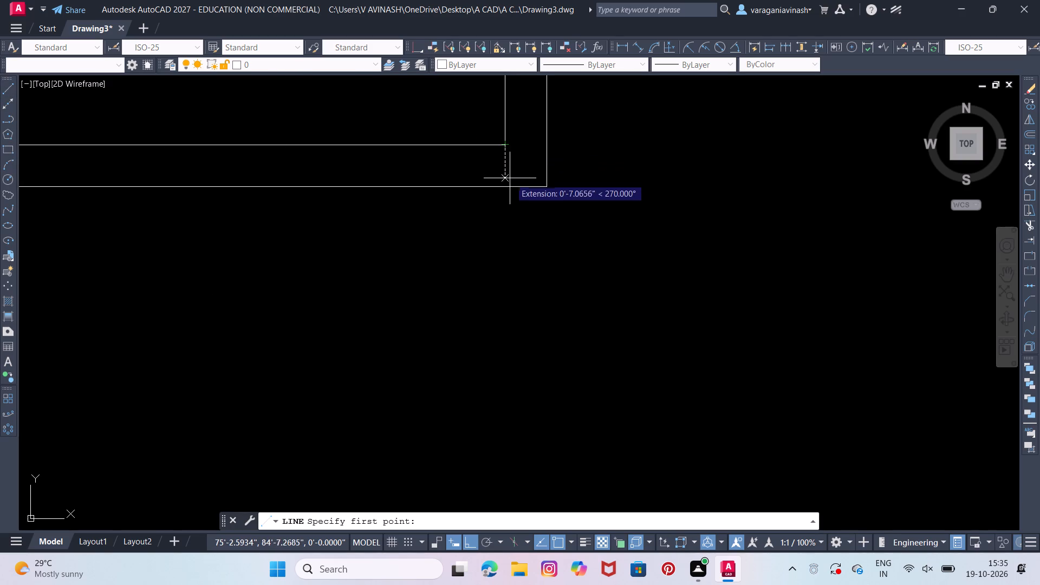
click(507, 185)
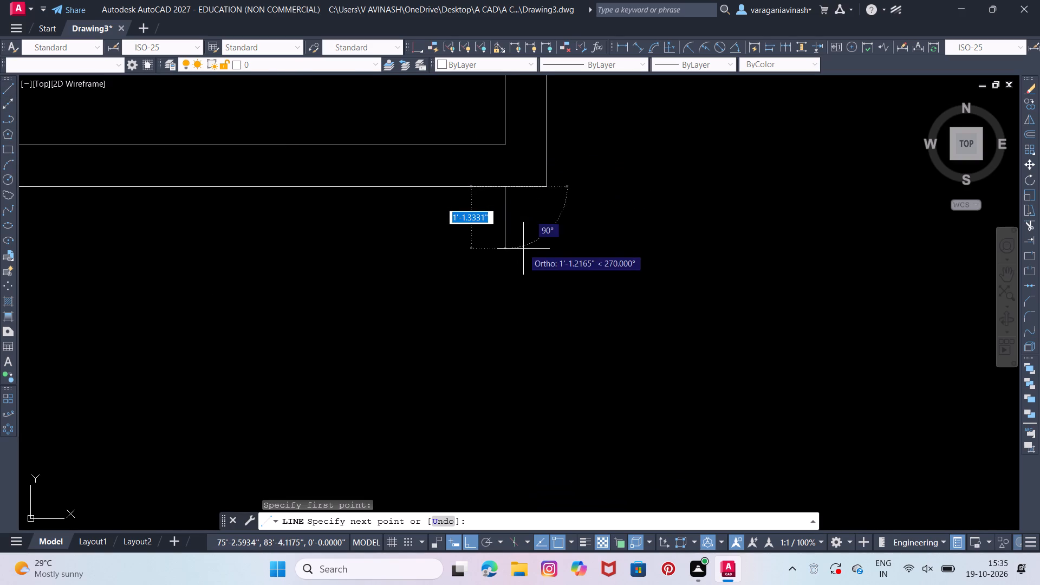
middle_drag(523, 249, 500, 194)
scroll(500, 194, down, 2)
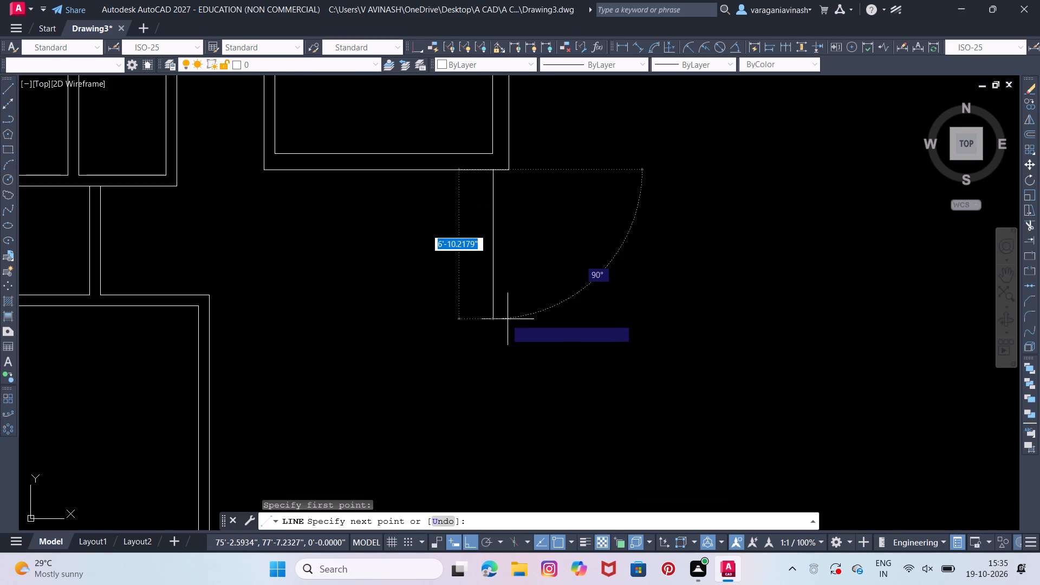
middle_drag(508, 319, 496, 283)
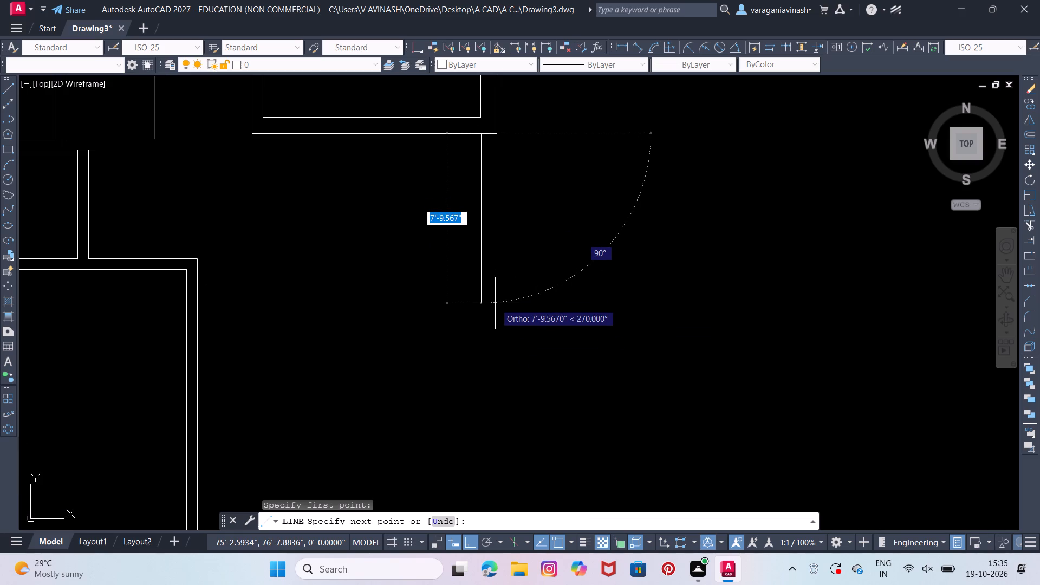
text(11')
key(Return)
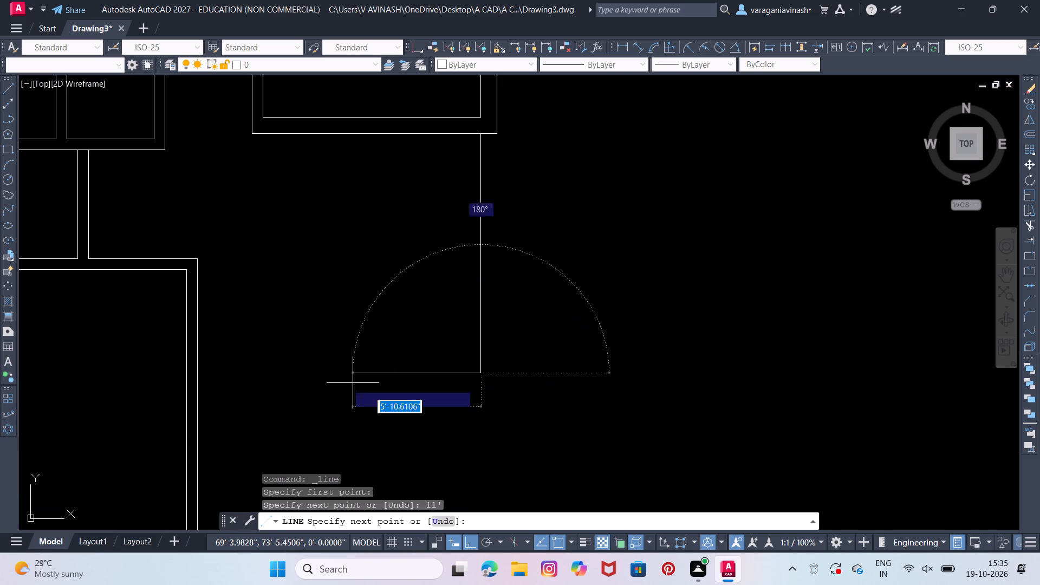
text(11')
key(Return)
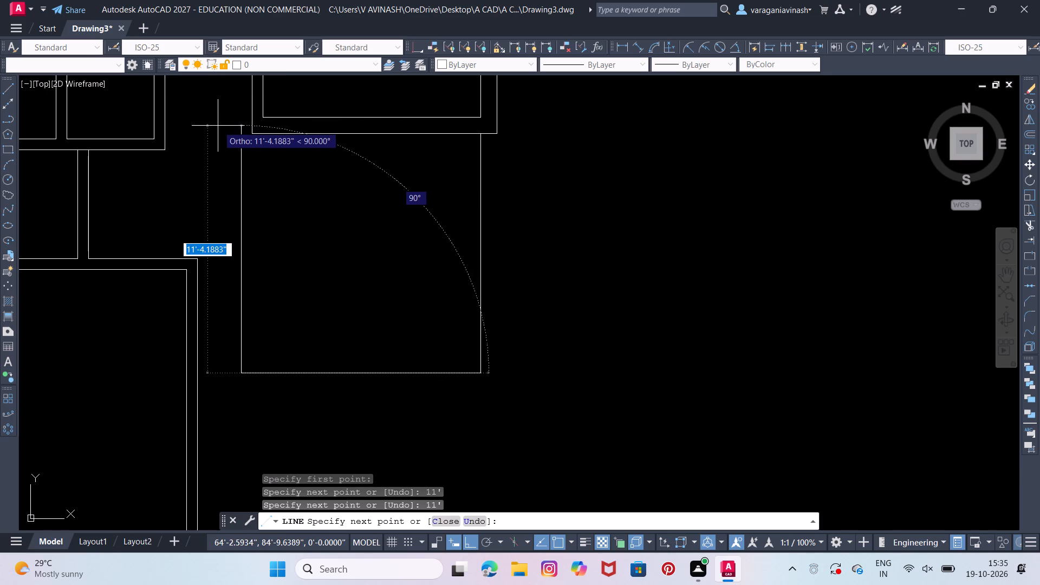
middle_drag(218, 126, 220, 134)
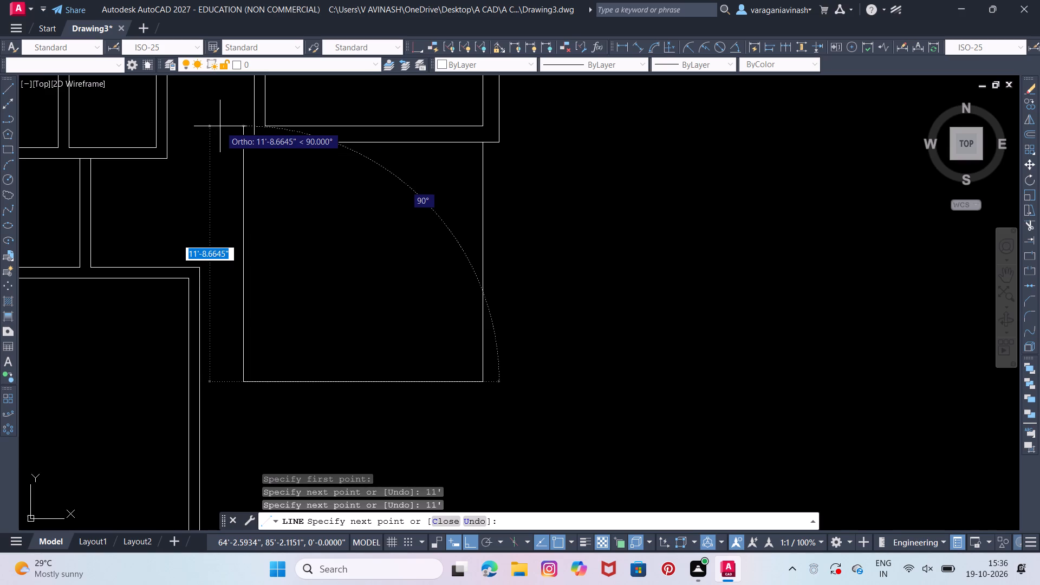
key(Escape)
key(Escape)
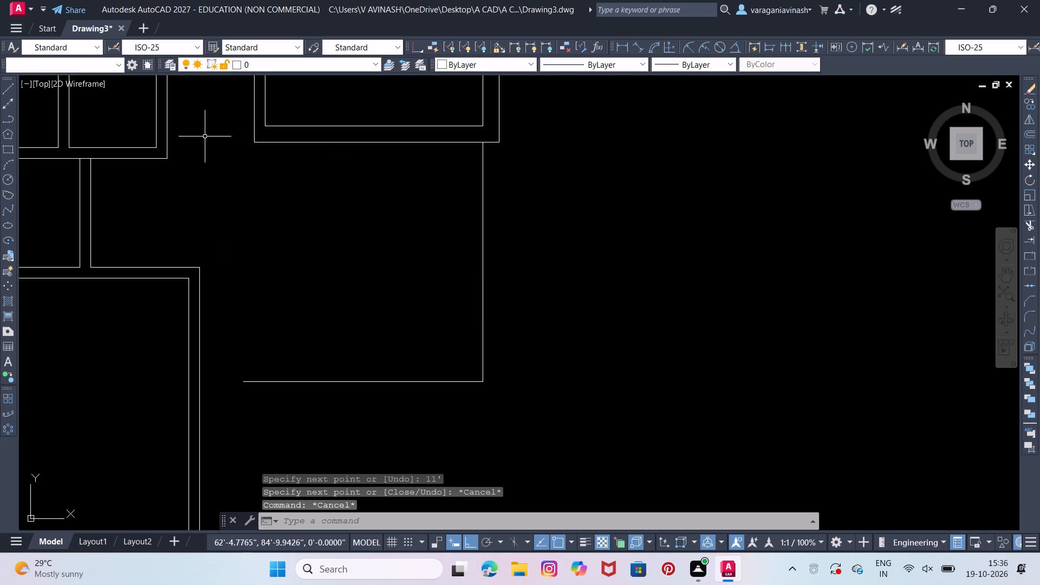
scroll(214, 146, down, 1)
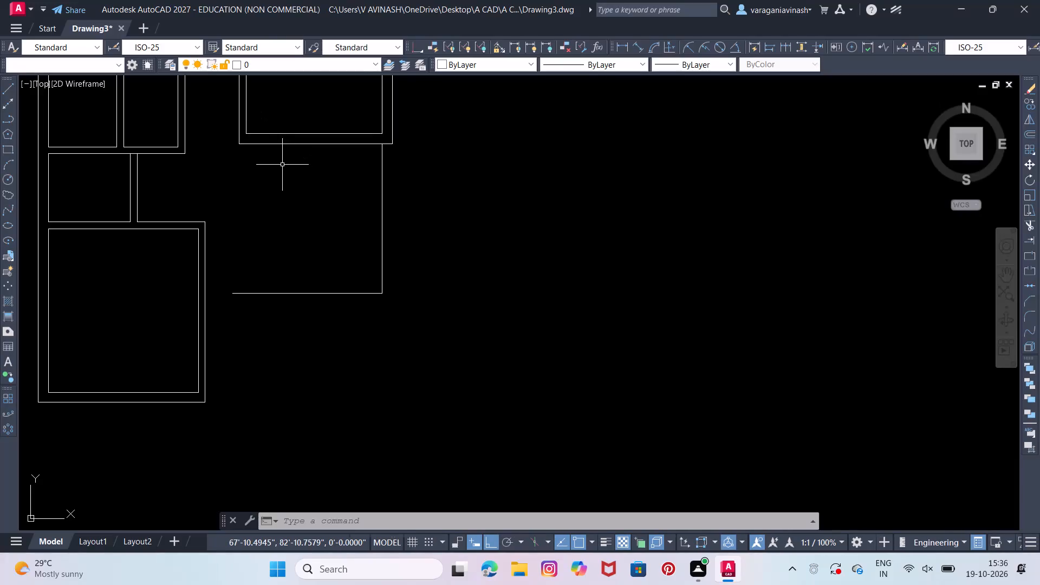
key(Escape)
key(Escape)
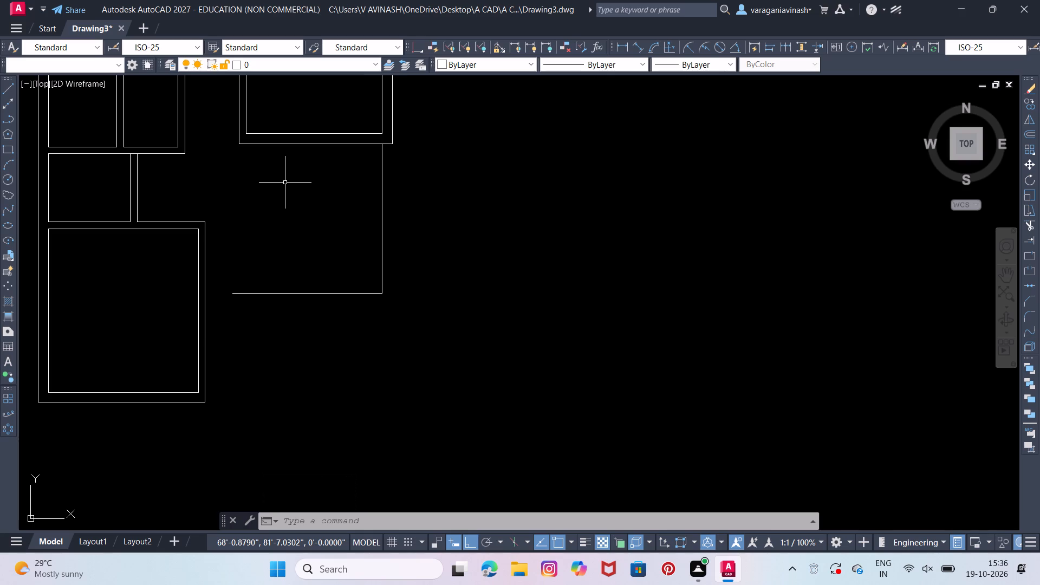
Measure vertically from the plan's outer top line to the new 11' bottom line with a temporary linear dimension, and erase it.
scroll(256, 187, down, 1)
middle_drag(262, 189, 263, 281)
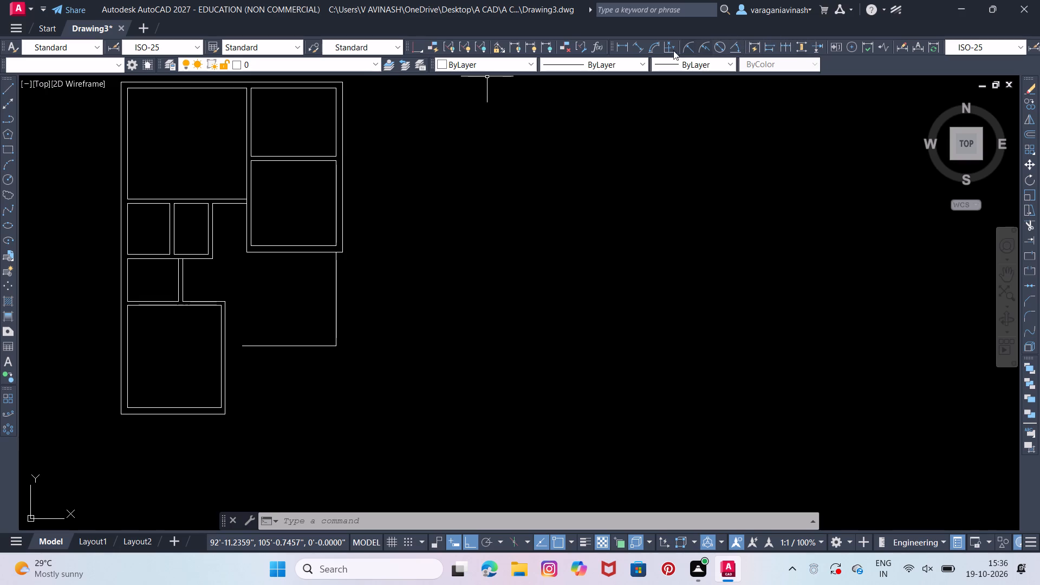
click(616, 50)
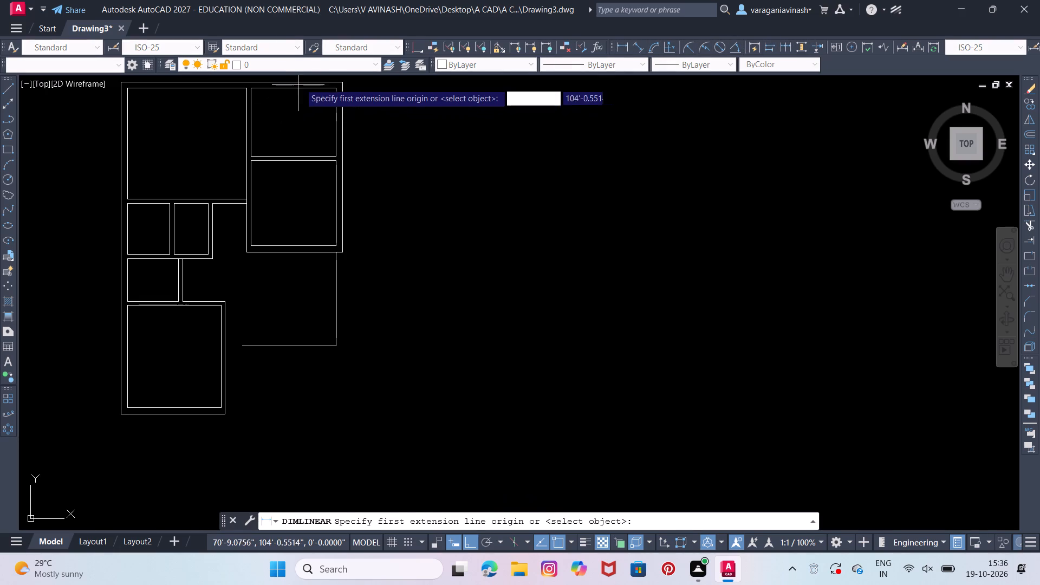
click(300, 83)
click(289, 348)
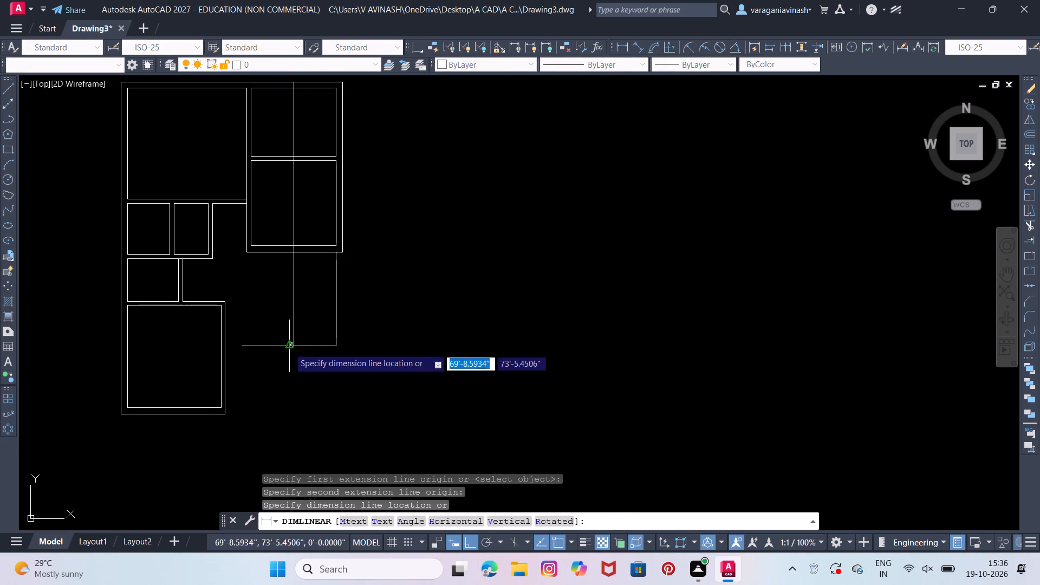
click(283, 222)
scroll(283, 222, up, 4)
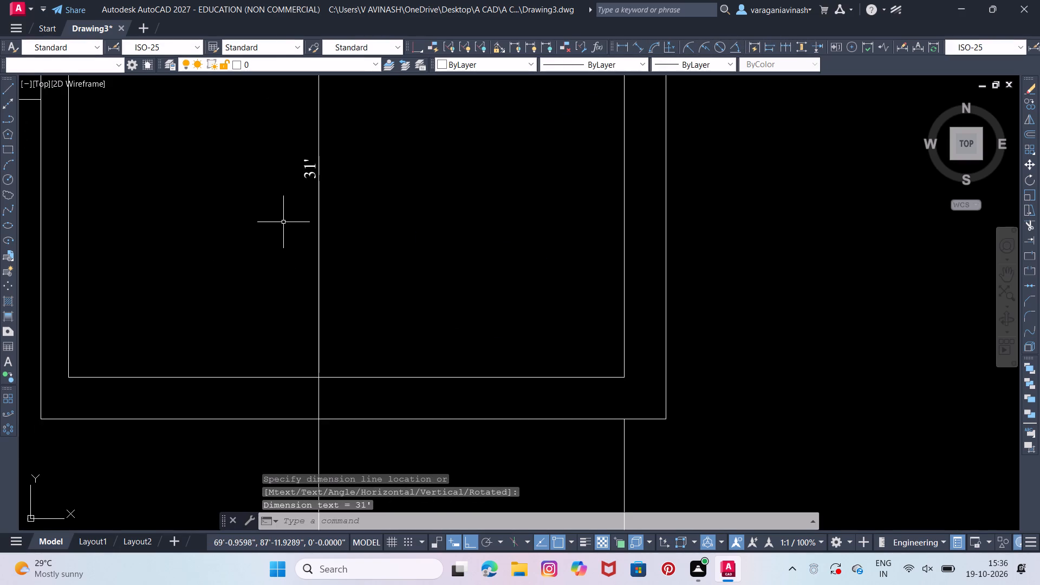
scroll(283, 222, down, 3)
key(Escape)
middle_drag(312, 236, 333, 296)
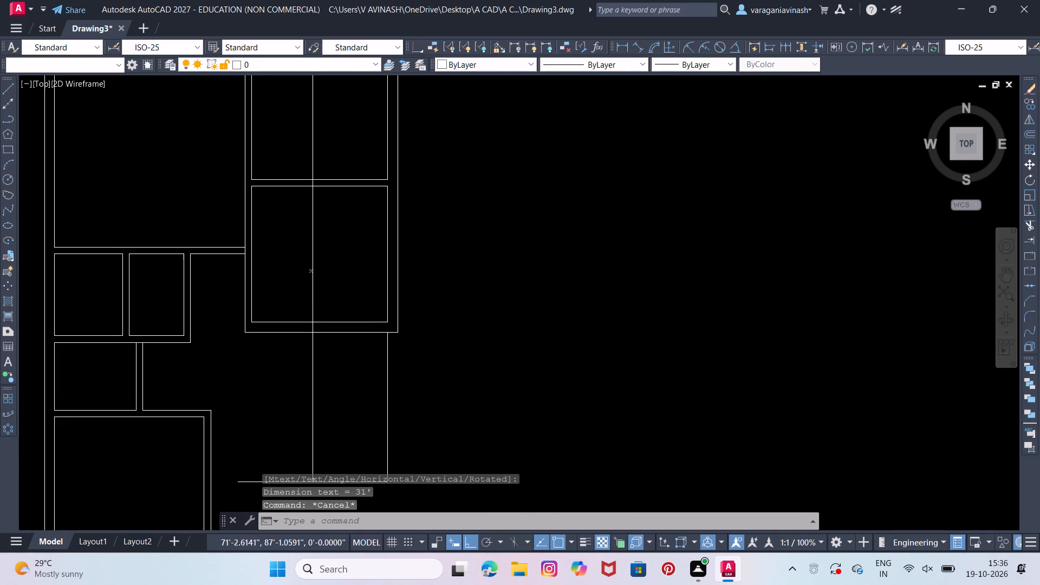
click(332, 270)
click(301, 291)
key(Delete)
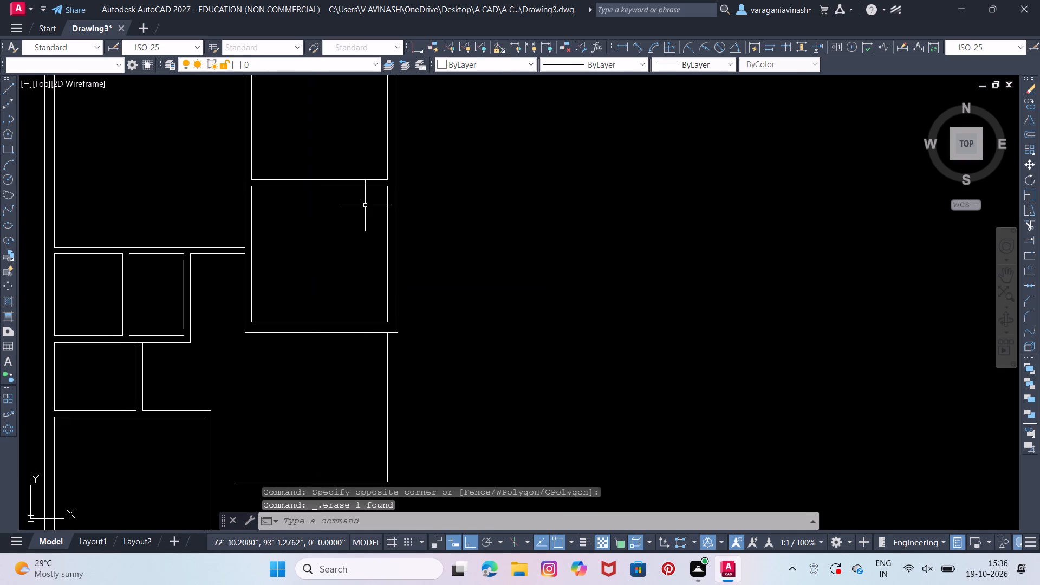
Erase the 10' by 10' room's outer bottom line and its short leftover piece at the left corner.
scroll(336, 323, up, 1)
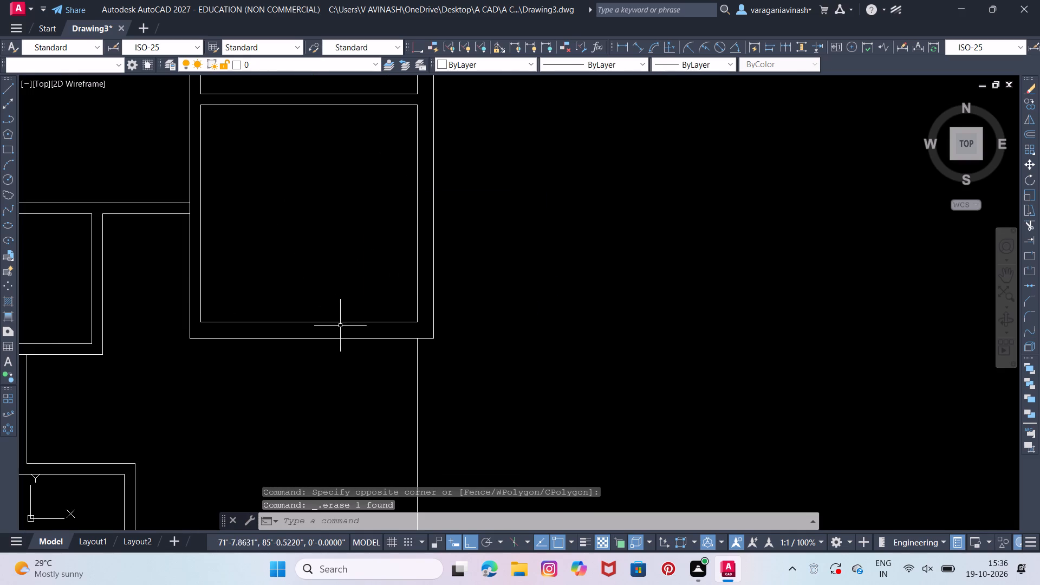
click(346, 347)
click(339, 333)
key(Delete)
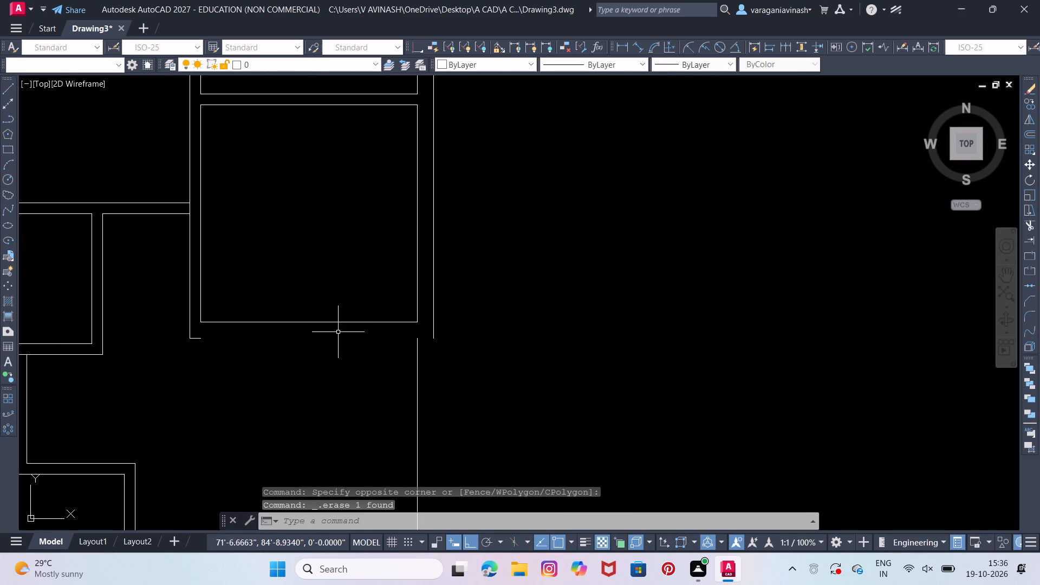
click(199, 339)
key(Delete)
Offset the 10' by 10' room's inner bottom line 6" downward.
key(o)
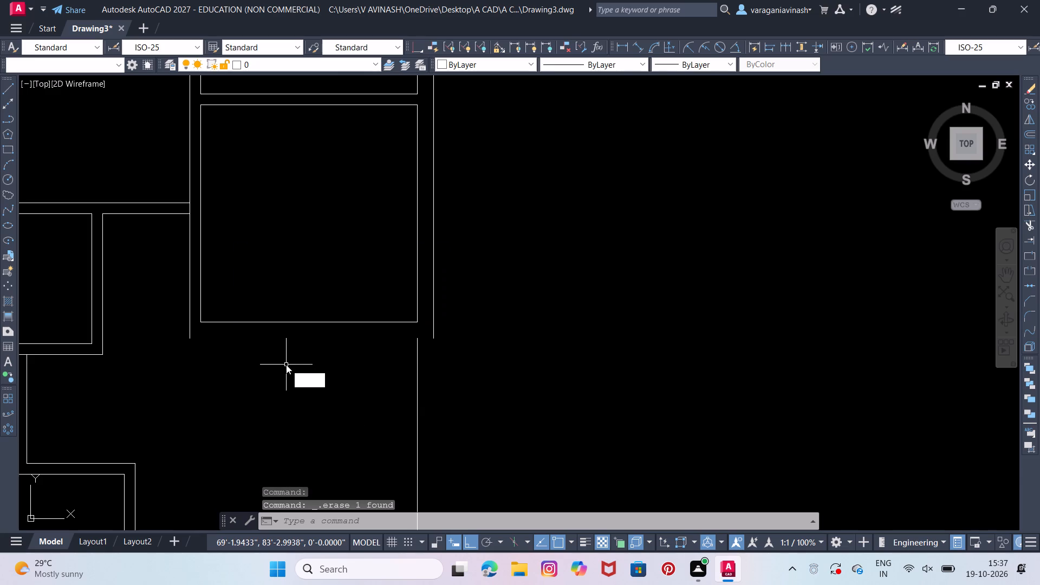
key(Return)
text(0'9)
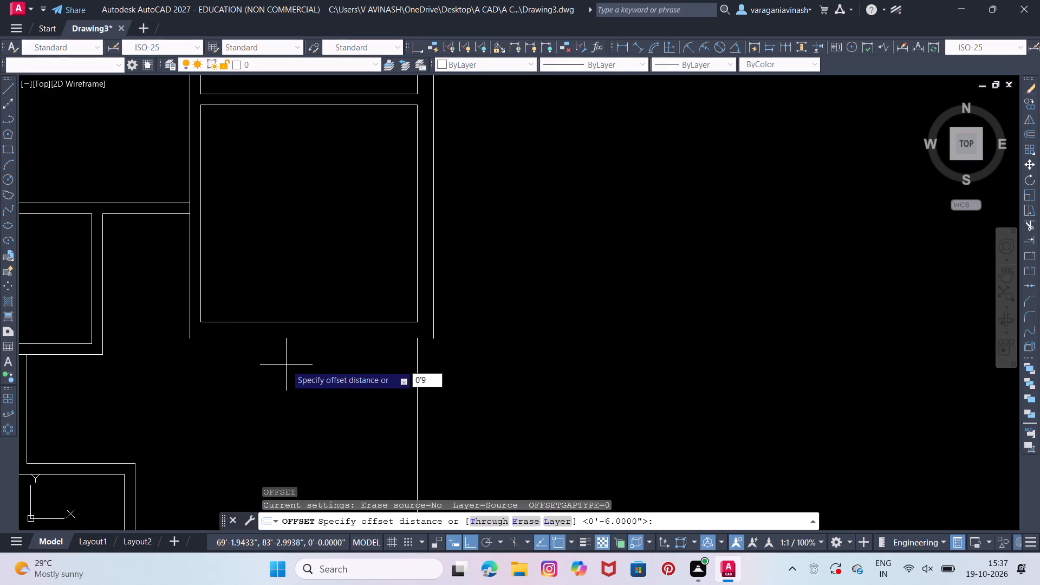
key(BackSpace)
key(6)
key(Return)
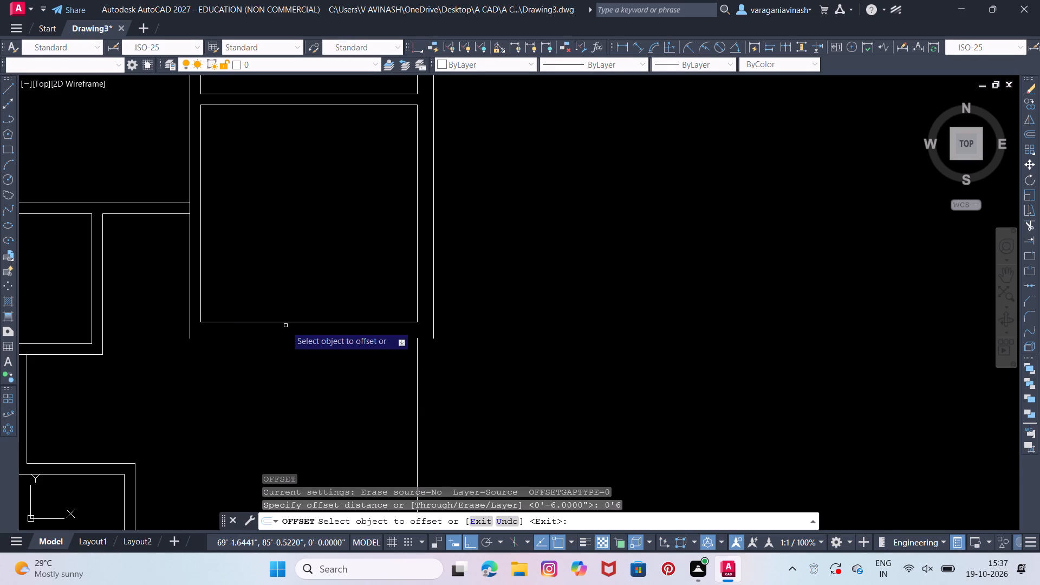
click(299, 323)
click(299, 351)
scroll(399, 353, up, 1)
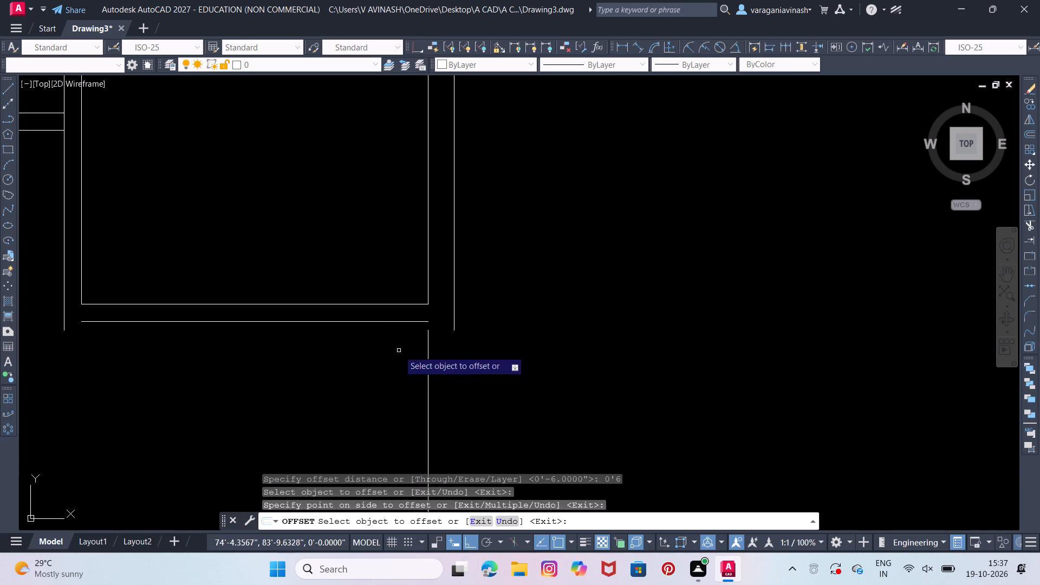
key(Escape)
Stretch both ends of the offset bottom line to the room's outer right and left wall lines.
click(415, 322)
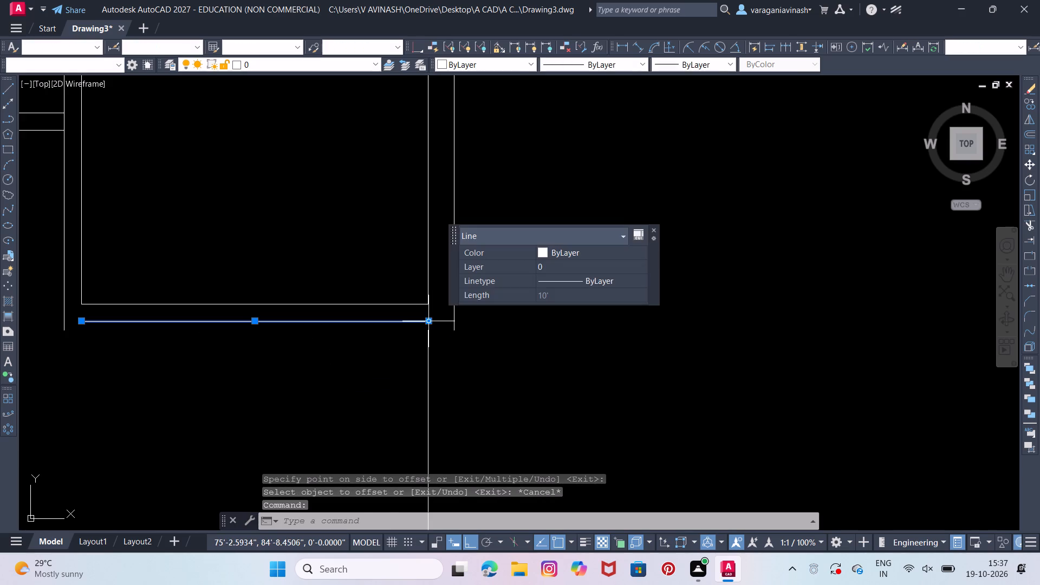
click(431, 323)
click(457, 320)
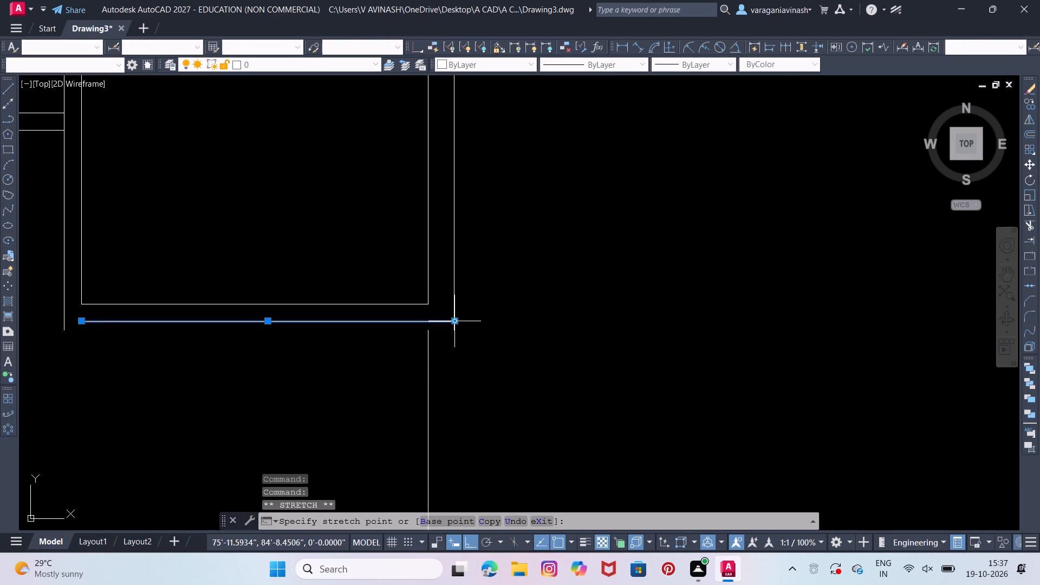
click(83, 320)
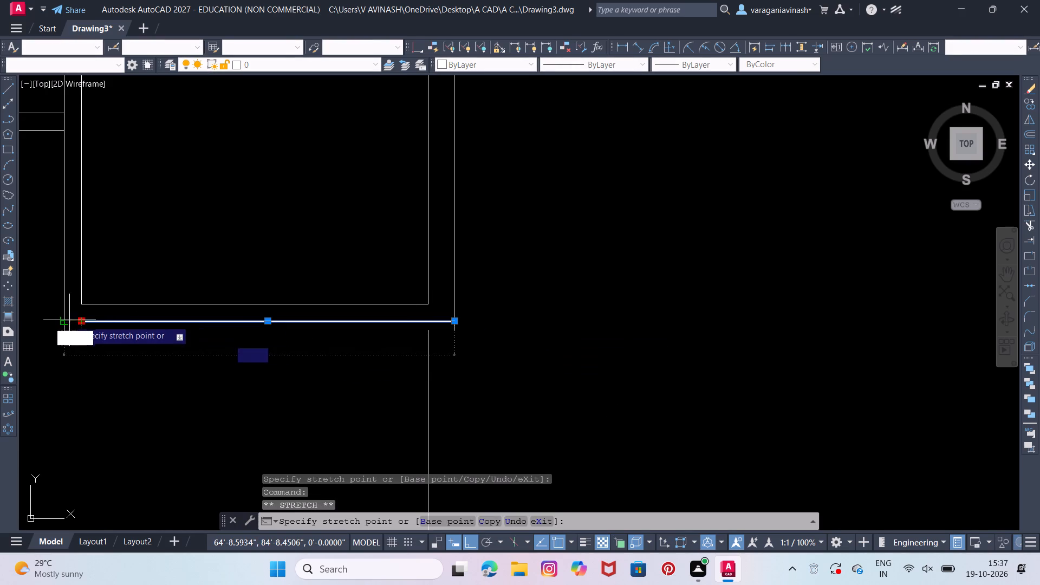
click(67, 319)
key(Escape)
key(Escape)
Trim the ends of the outer right and left wall lines that project below the new bottom line.
text(tr)
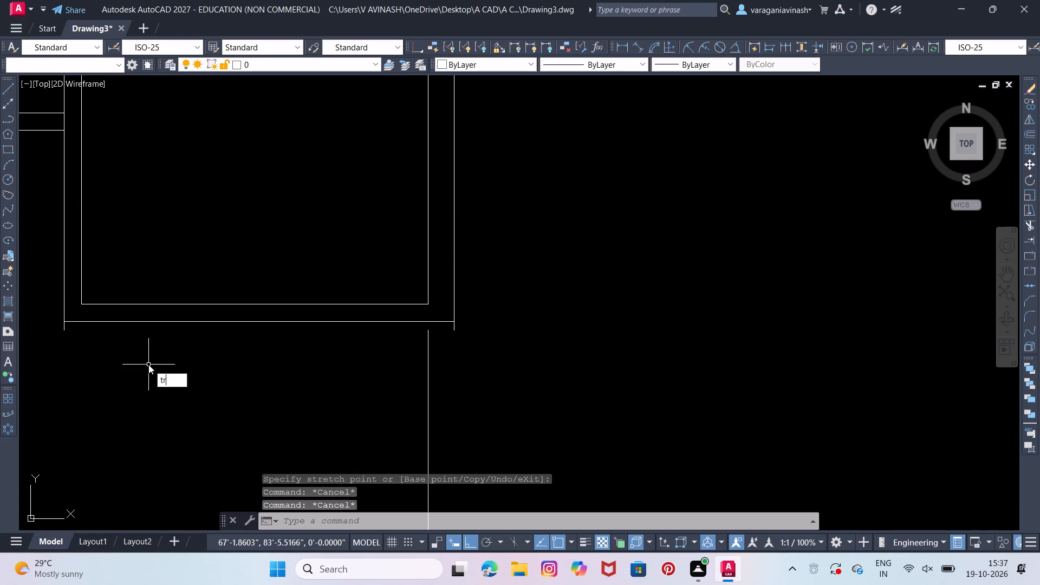
key(Return)
key(Return)
drag(480, 334, 456, 331)
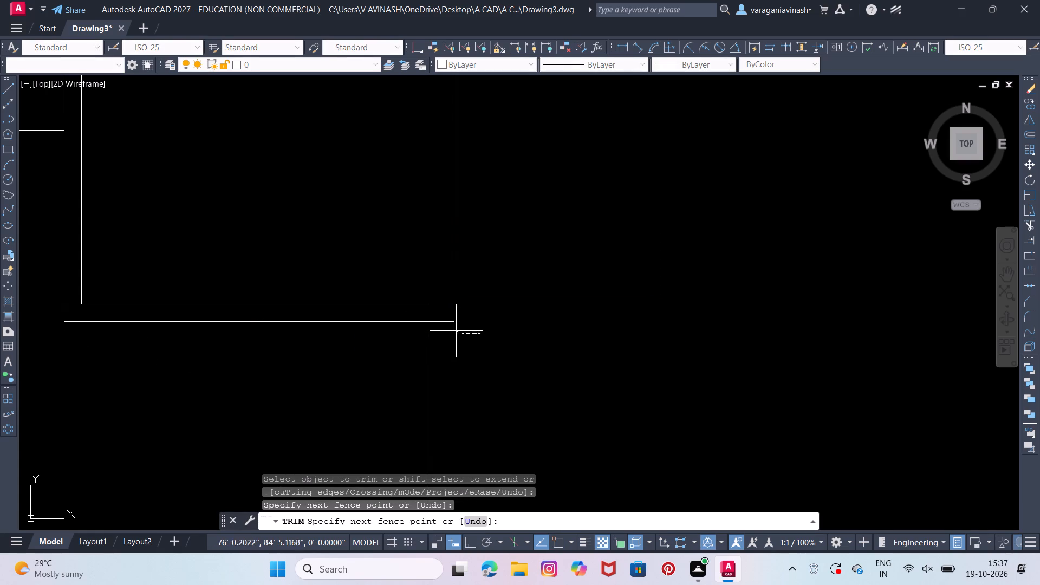
drag(456, 331, 451, 327)
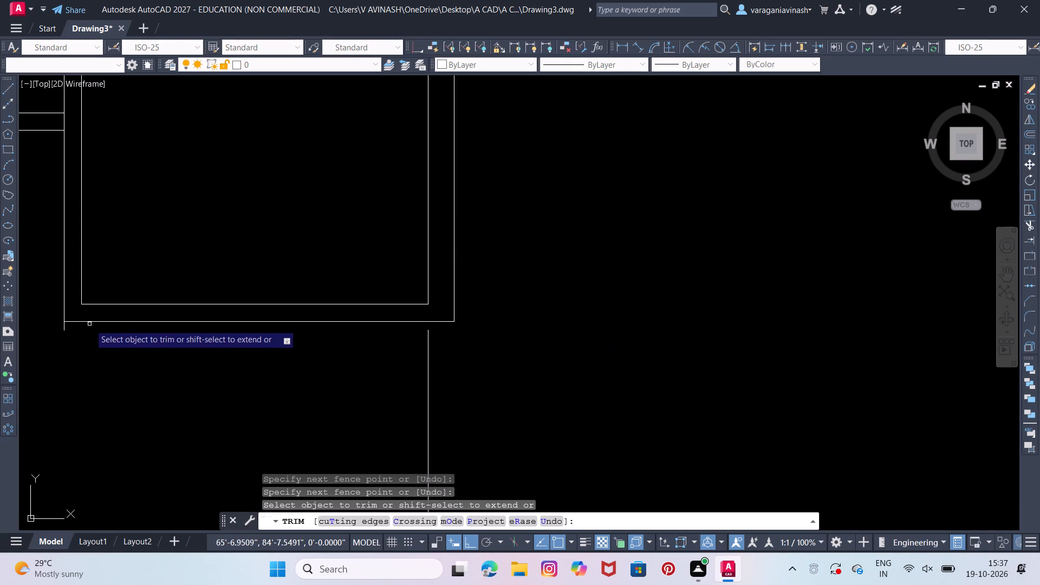
drag(77, 326, 44, 332)
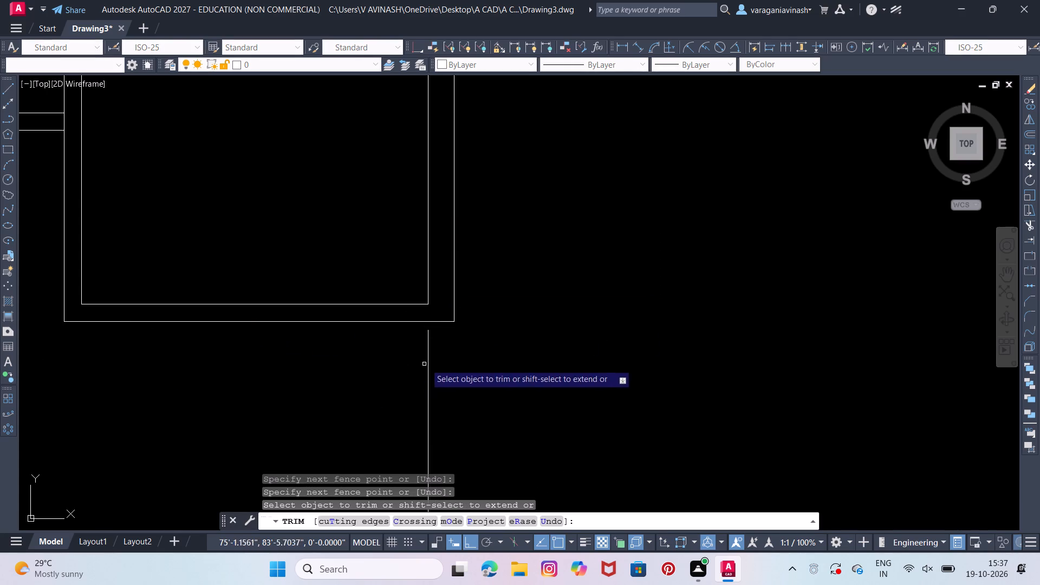
key(Escape)
Stretch the top end of the 11' vertical line up to the 10' by 10' room's new outer bottom line.
click(428, 362)
click(426, 331)
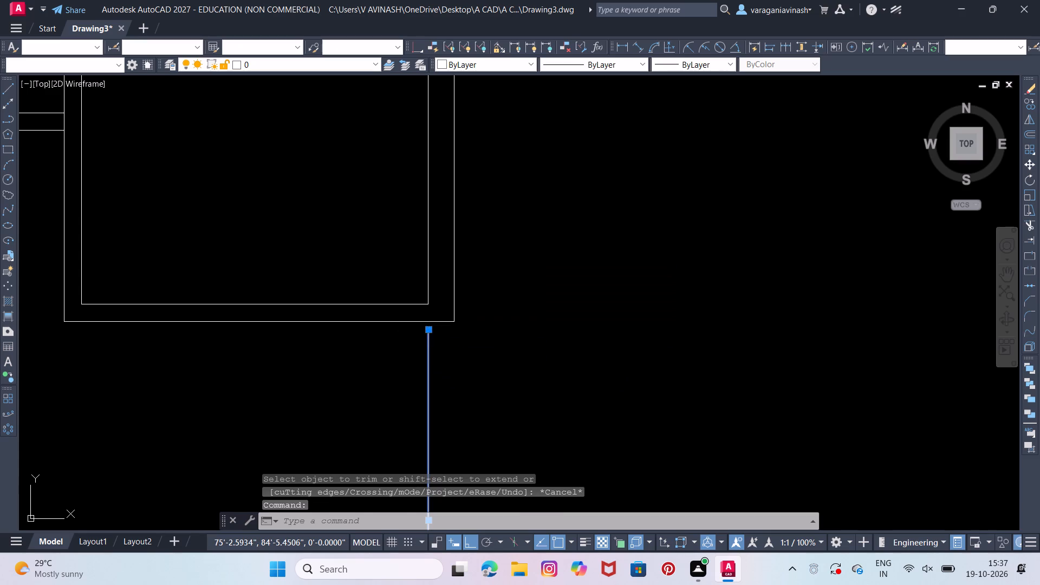
click(427, 324)
key(Escape)
key(Escape)
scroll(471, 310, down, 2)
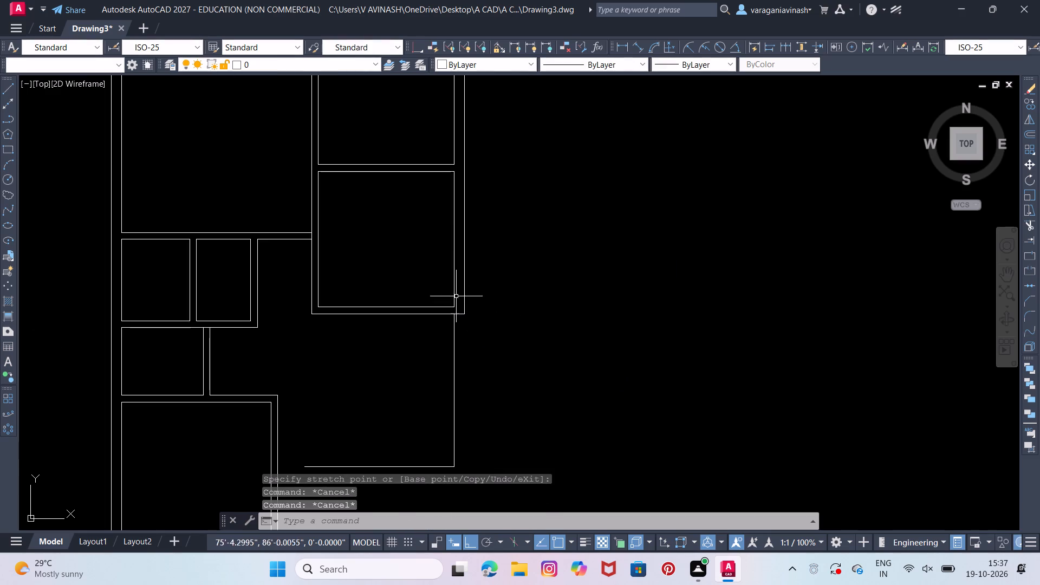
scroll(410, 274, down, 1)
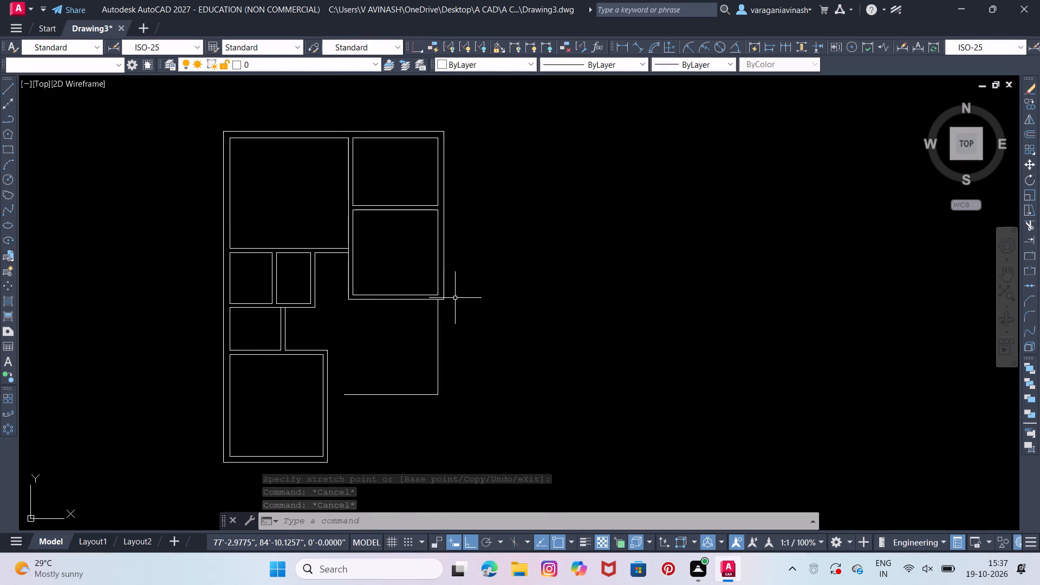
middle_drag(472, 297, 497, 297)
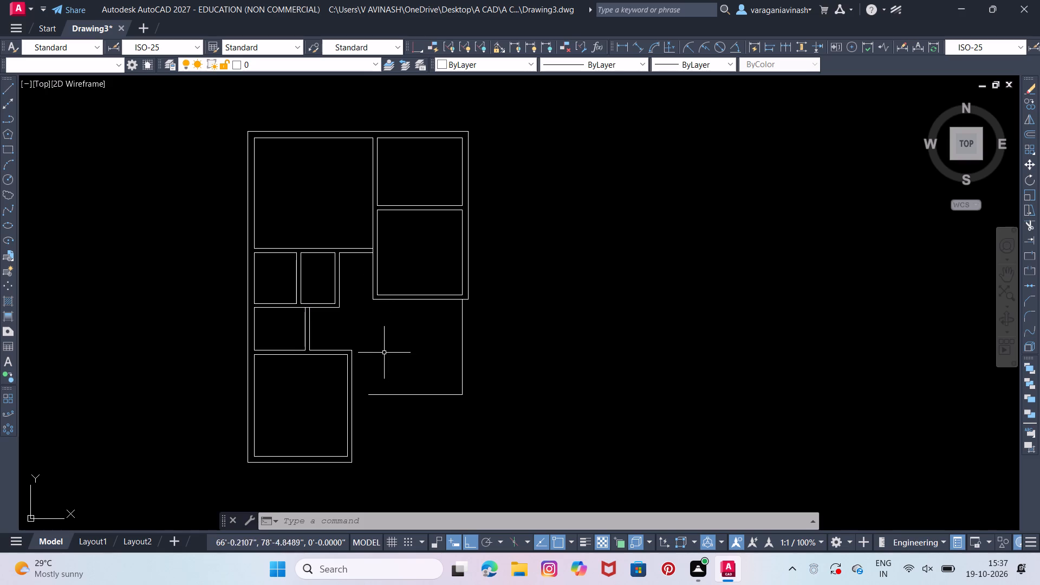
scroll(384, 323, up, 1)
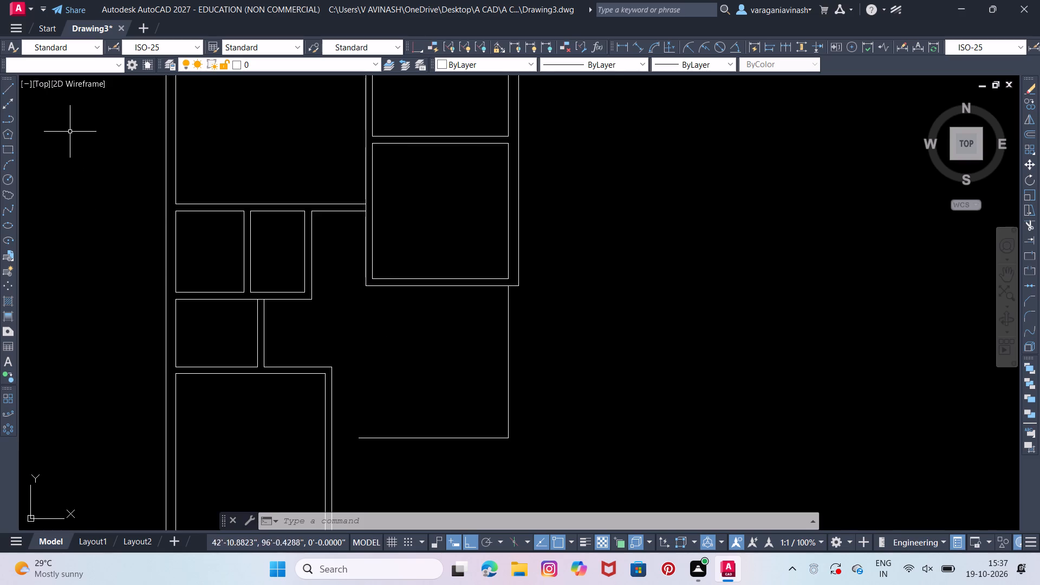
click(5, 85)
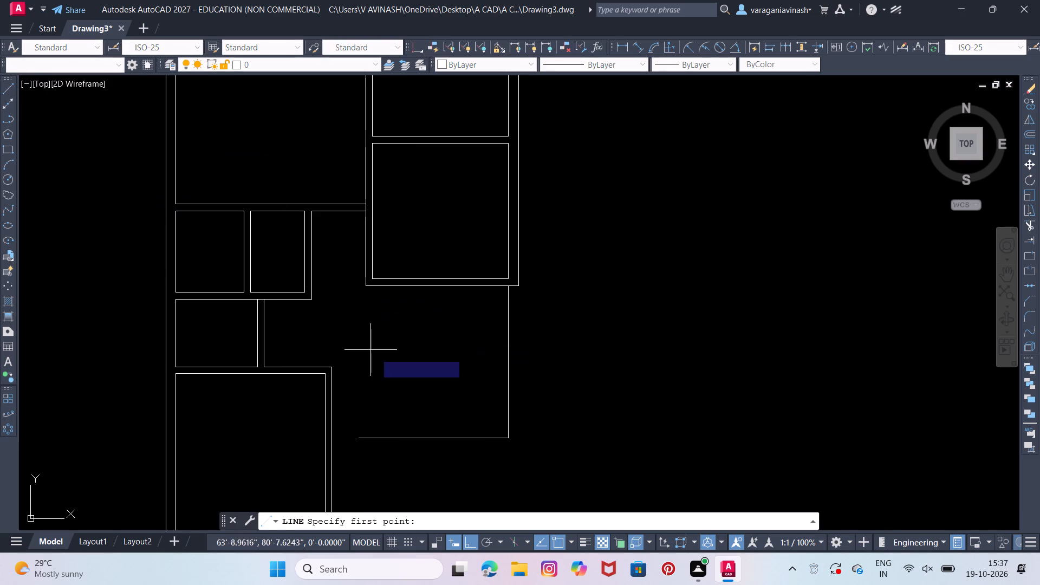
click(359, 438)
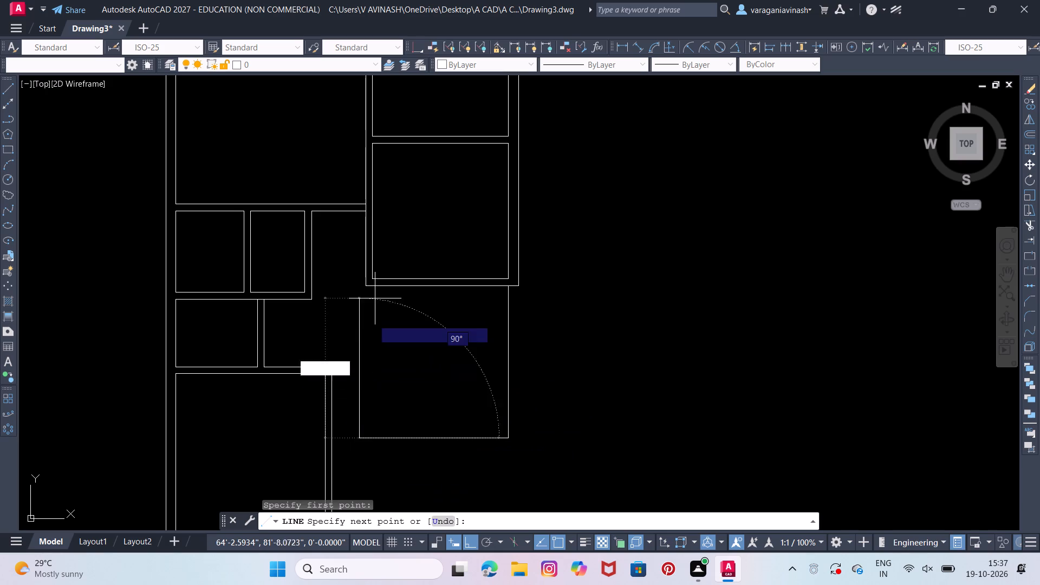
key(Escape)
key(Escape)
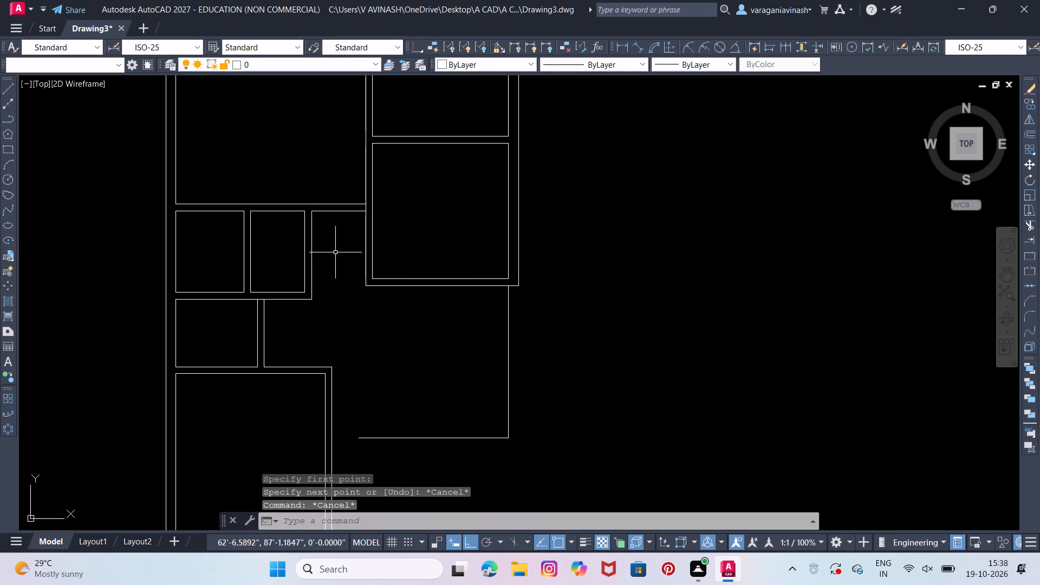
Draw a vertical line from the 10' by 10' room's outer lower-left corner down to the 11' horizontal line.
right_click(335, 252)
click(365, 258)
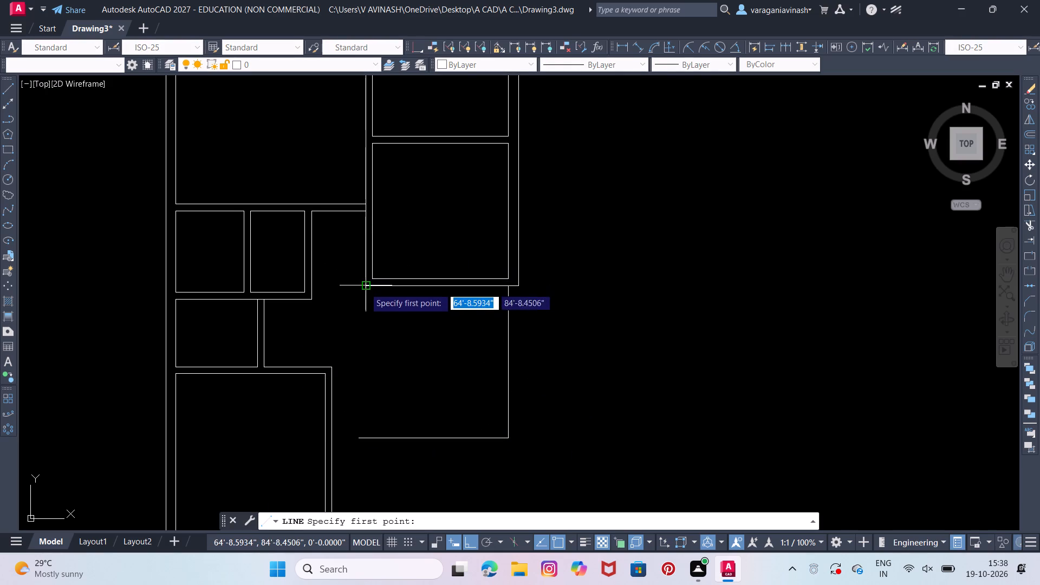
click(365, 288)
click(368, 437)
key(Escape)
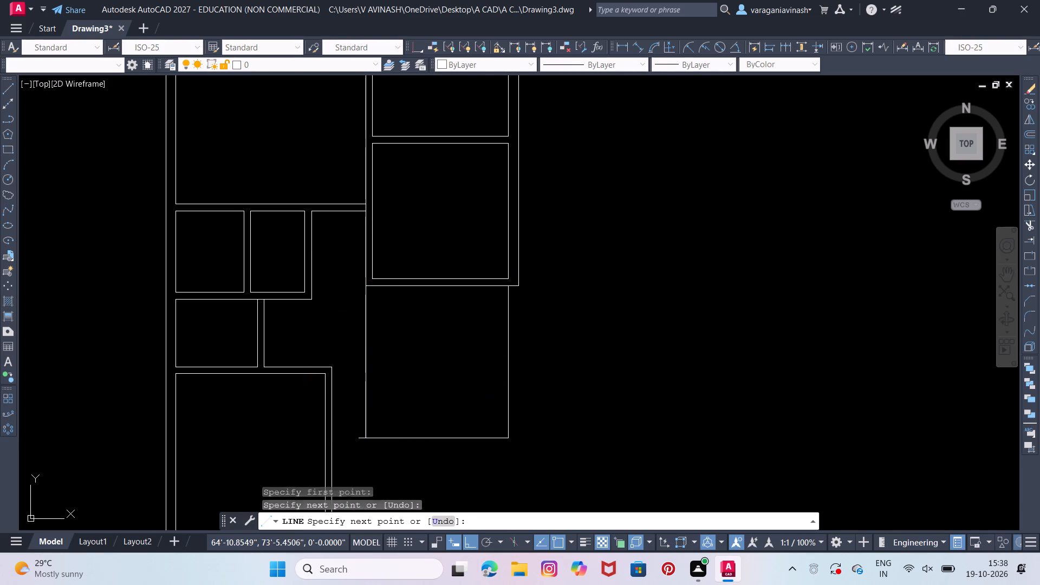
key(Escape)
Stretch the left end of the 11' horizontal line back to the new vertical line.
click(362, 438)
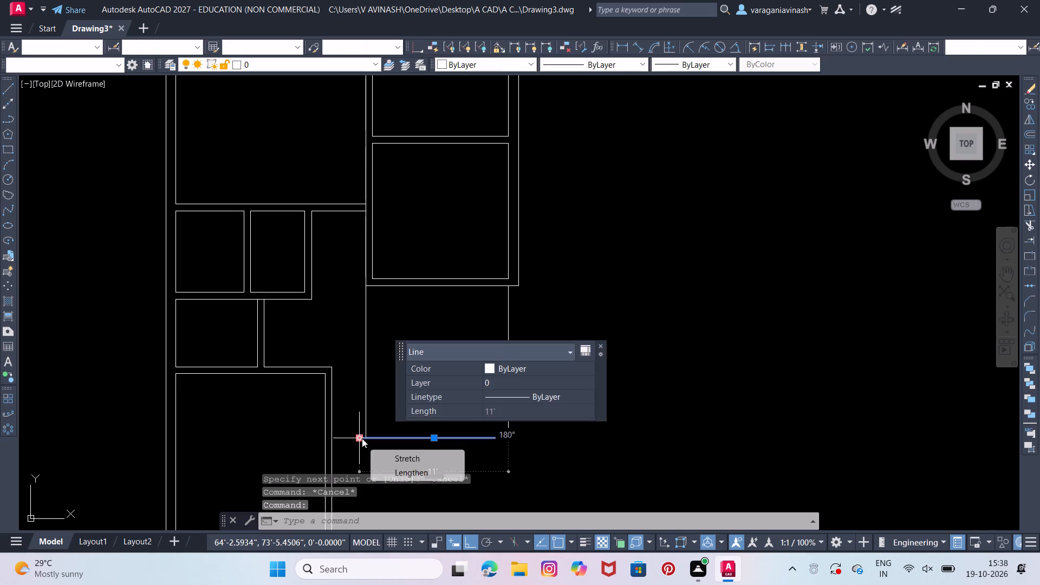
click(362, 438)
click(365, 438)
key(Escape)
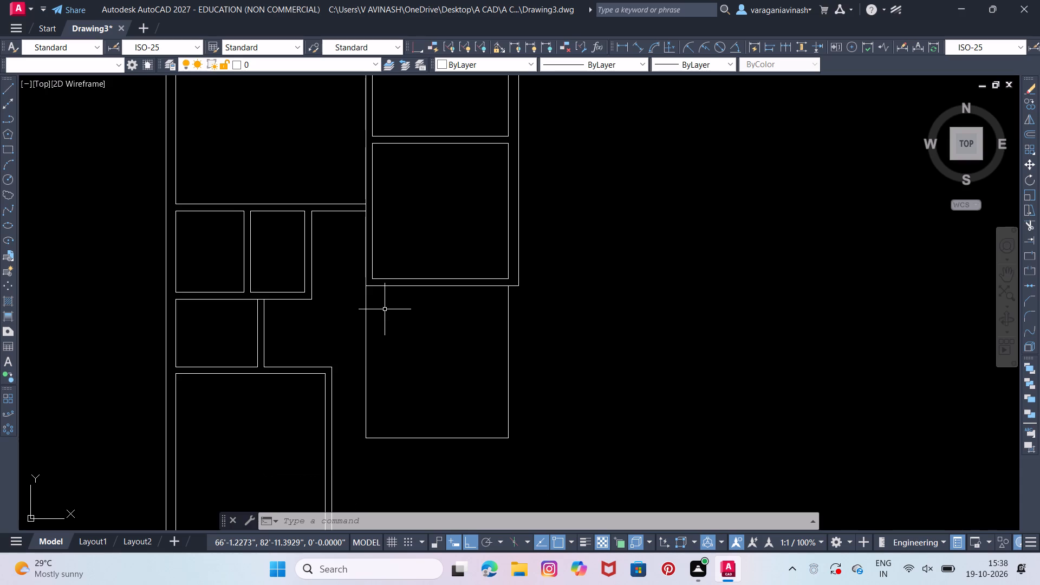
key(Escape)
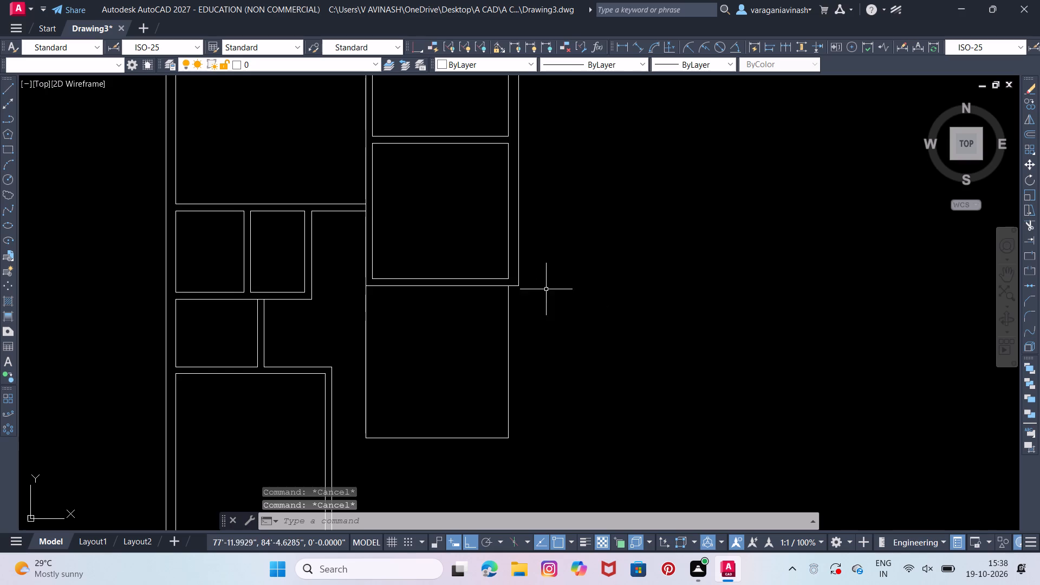
Erase the 10' by 10' room's outer bottom line and the three lines of the unfinished room below it.
click(515, 282)
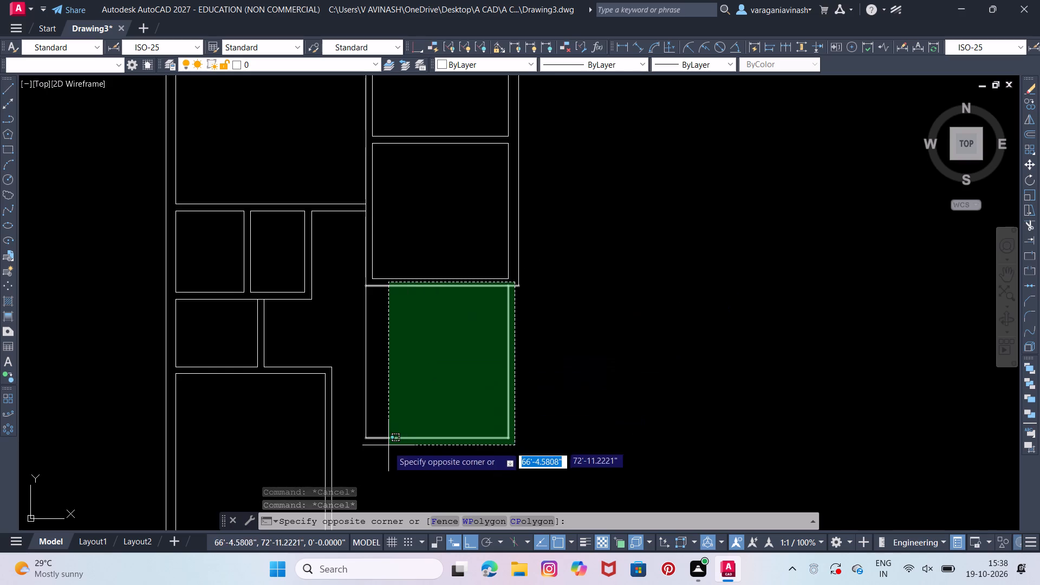
click(369, 453)
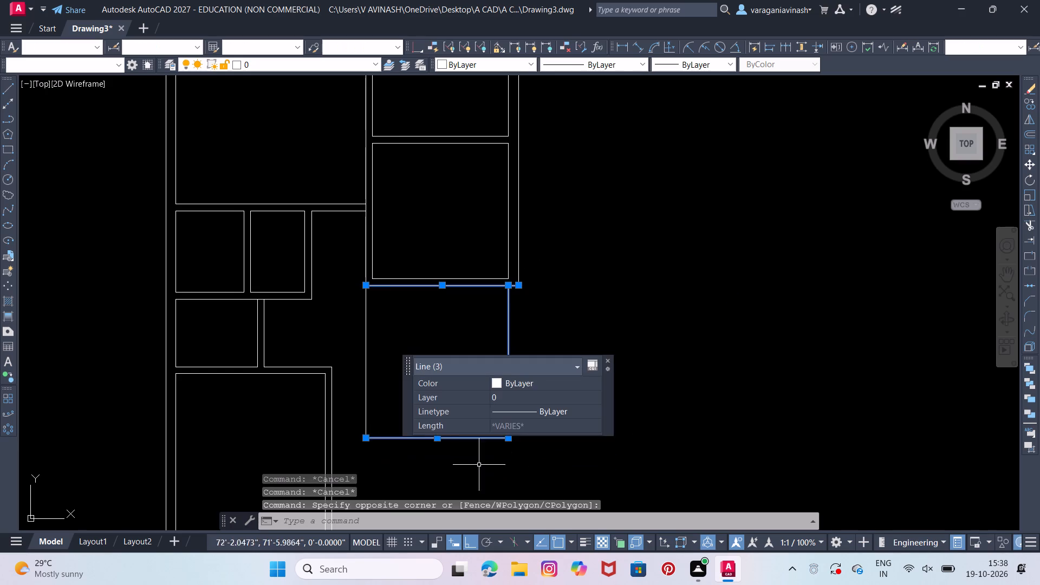
key(Delete)
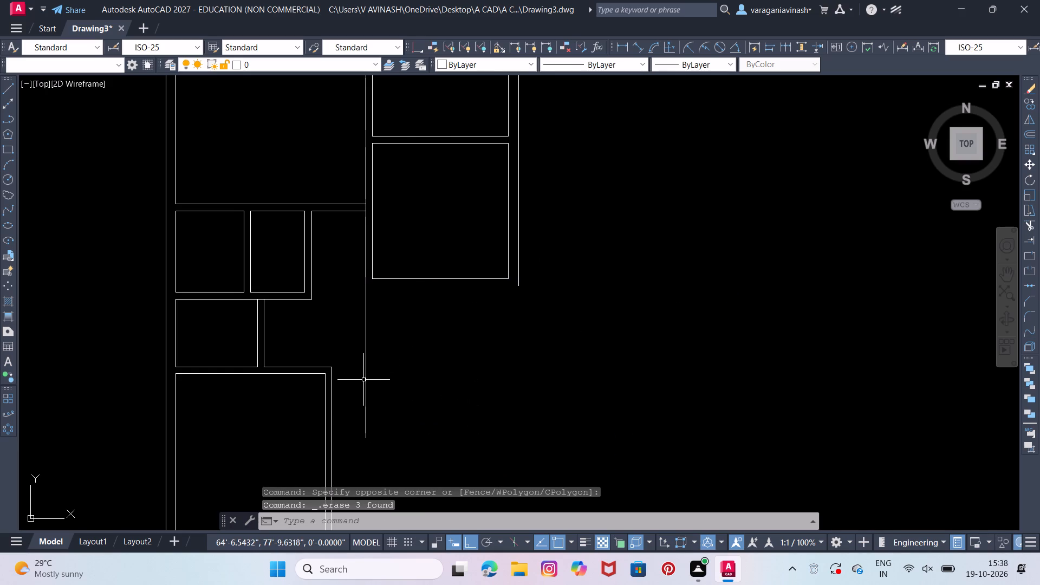
click(366, 382)
key(Delete)
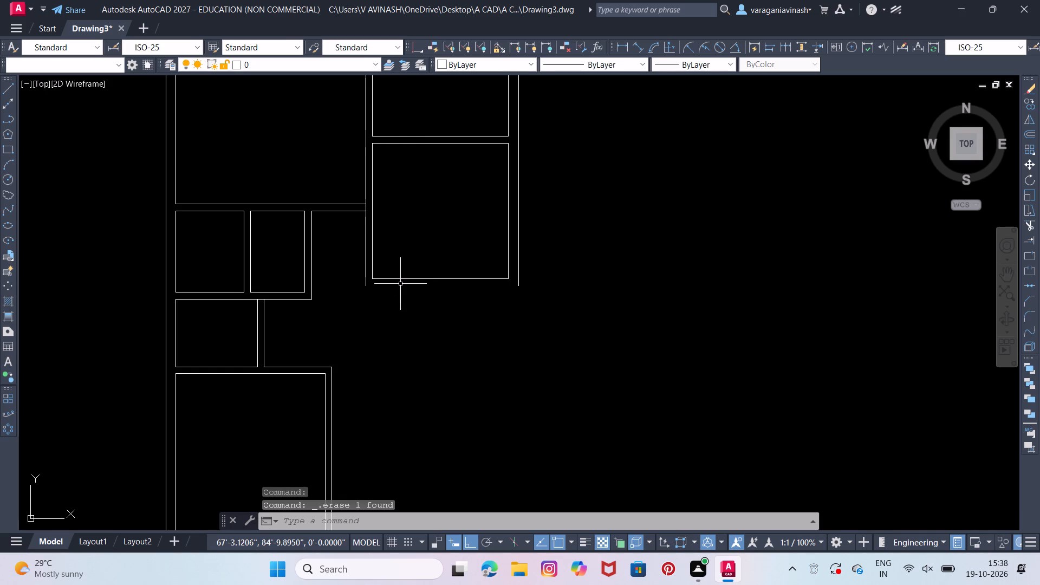
Offset the 10' by 10' room's inner bottom line 9" downward.
key(o)
key(Return)
text(0.)
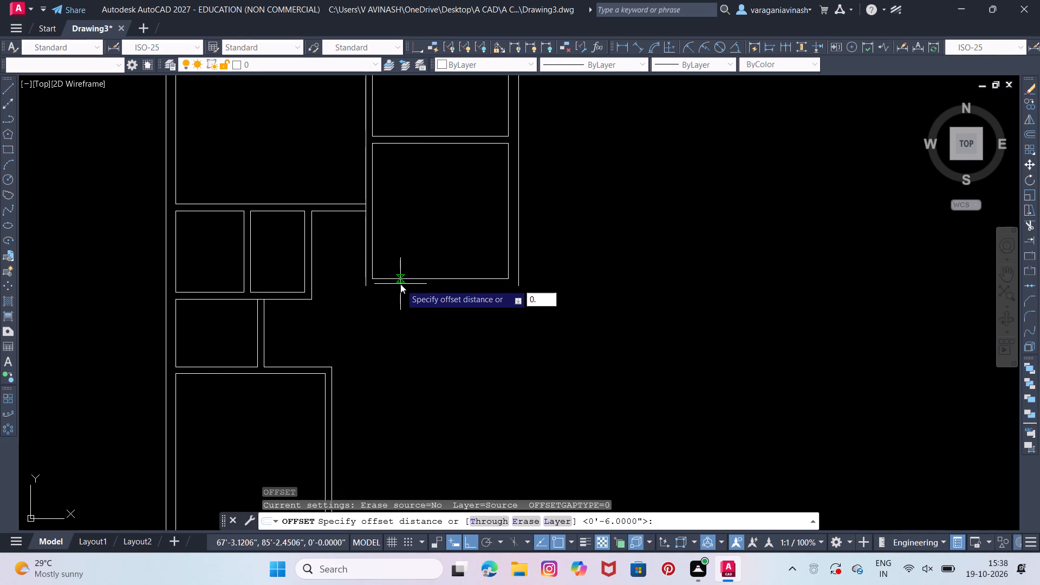
key(BackSpace)
key(BackSpace)
text(0')
key(9)
key(Return)
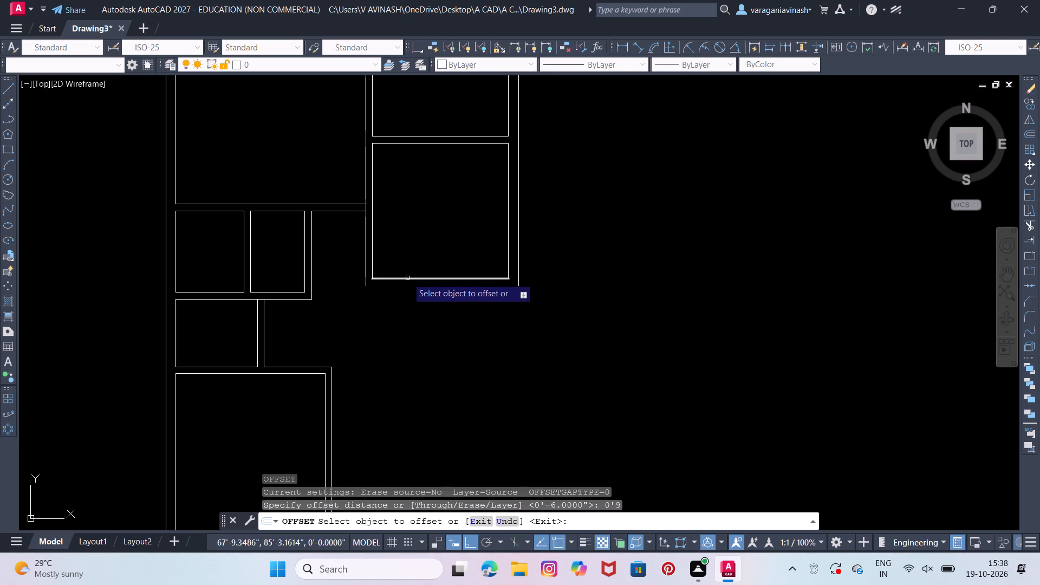
click(407, 278)
click(406, 306)
key(Escape)
key(Escape)
Stretch the lower ends of the 10' by 10' room's outer right and left wall lines down to the 9" offset line's level.
scroll(505, 288, up, 1)
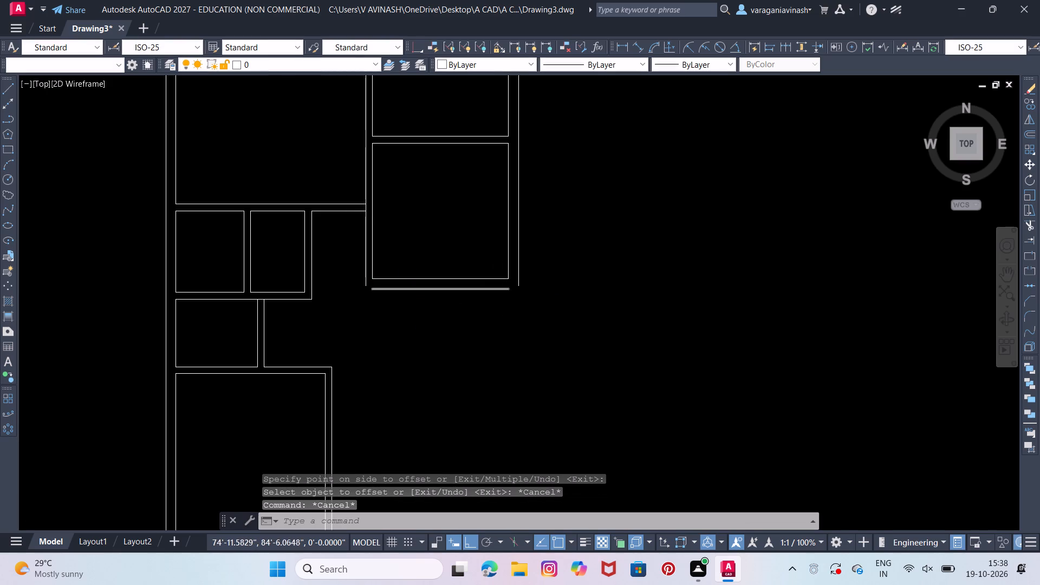
scroll(505, 288, up, 1)
click(536, 265)
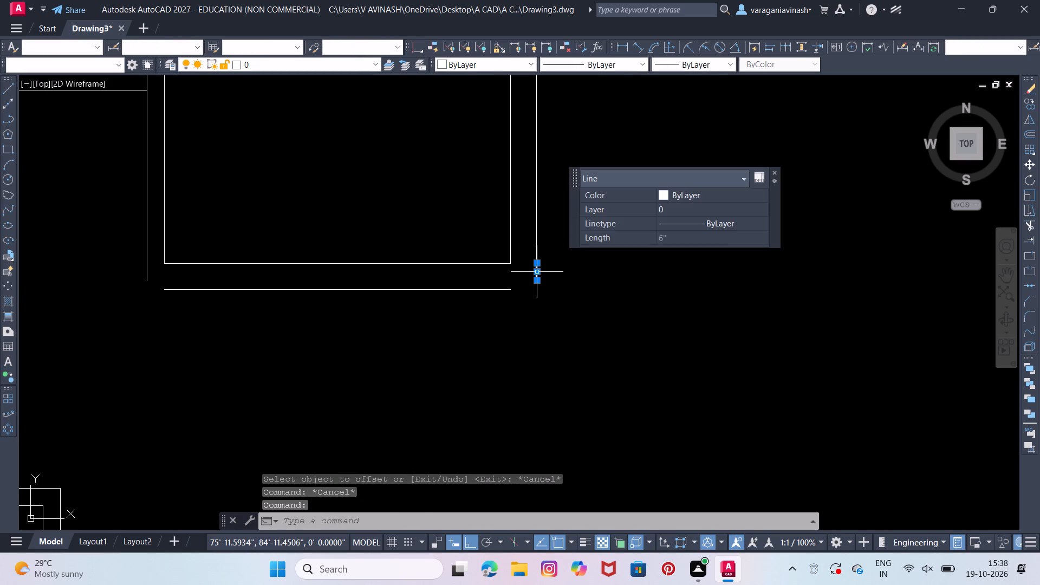
click(537, 283)
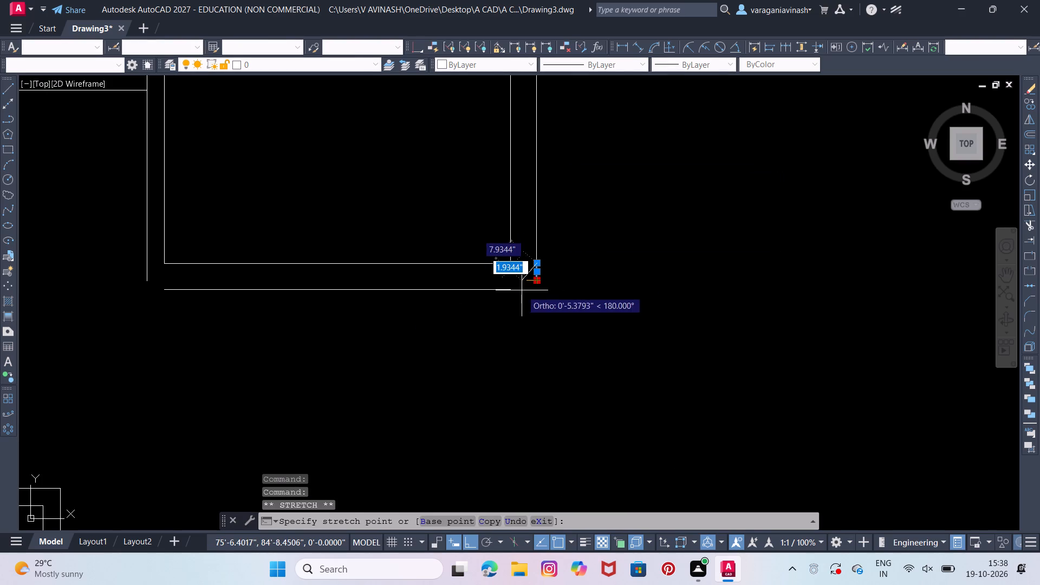
click(535, 290)
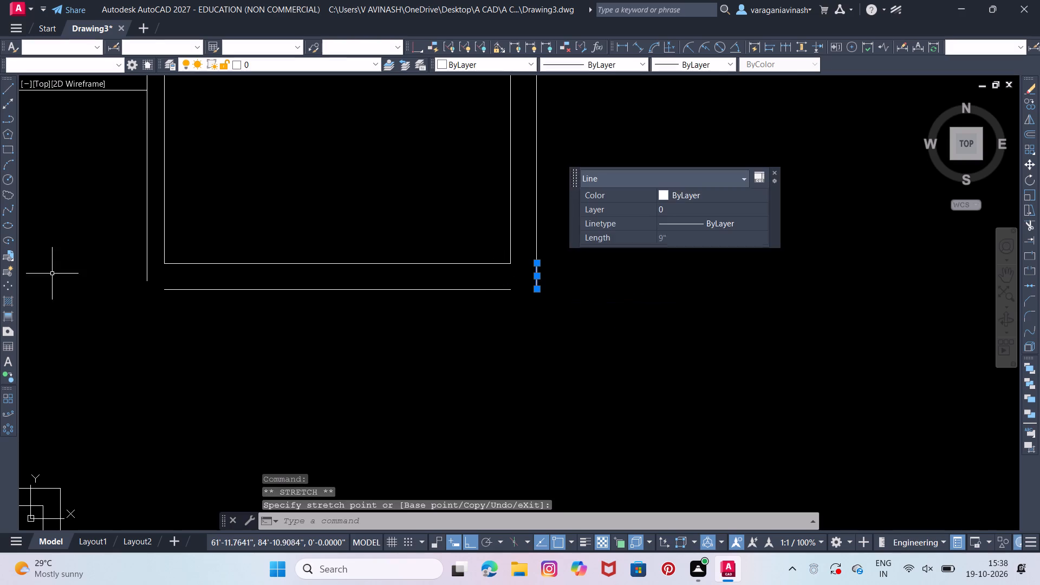
key(Escape)
click(148, 281)
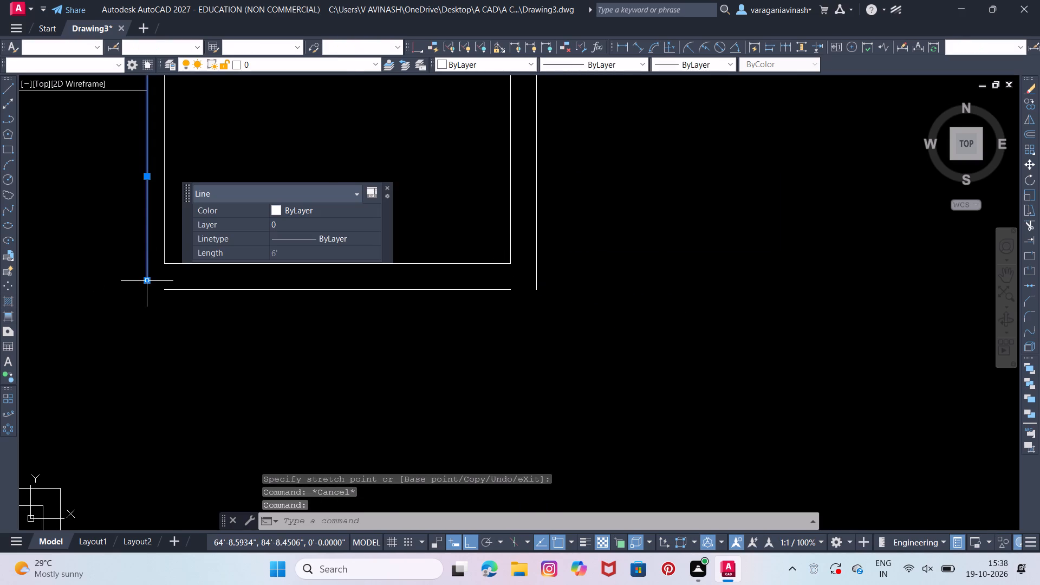
click(148, 280)
click(149, 290)
key(Escape)
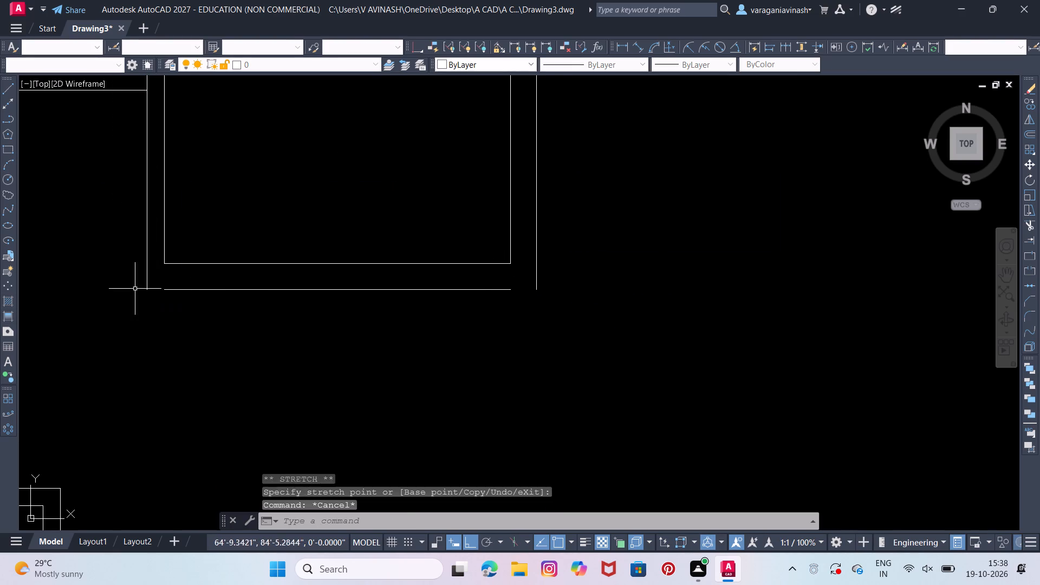
key(Escape)
Extend both ends of the 9" offset bottom line to the outer left and right wall lines.
text(ex)
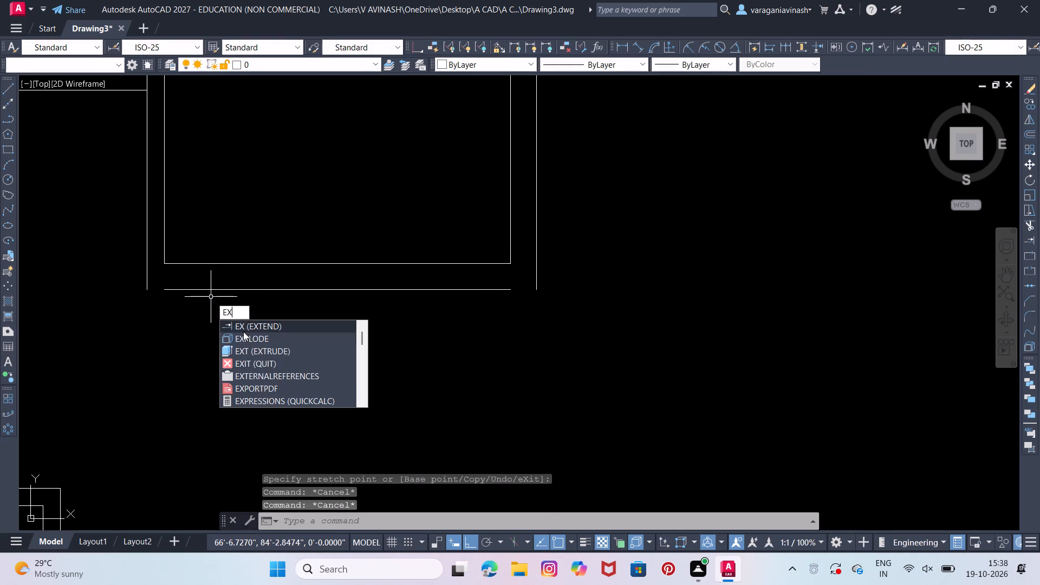
click(245, 328)
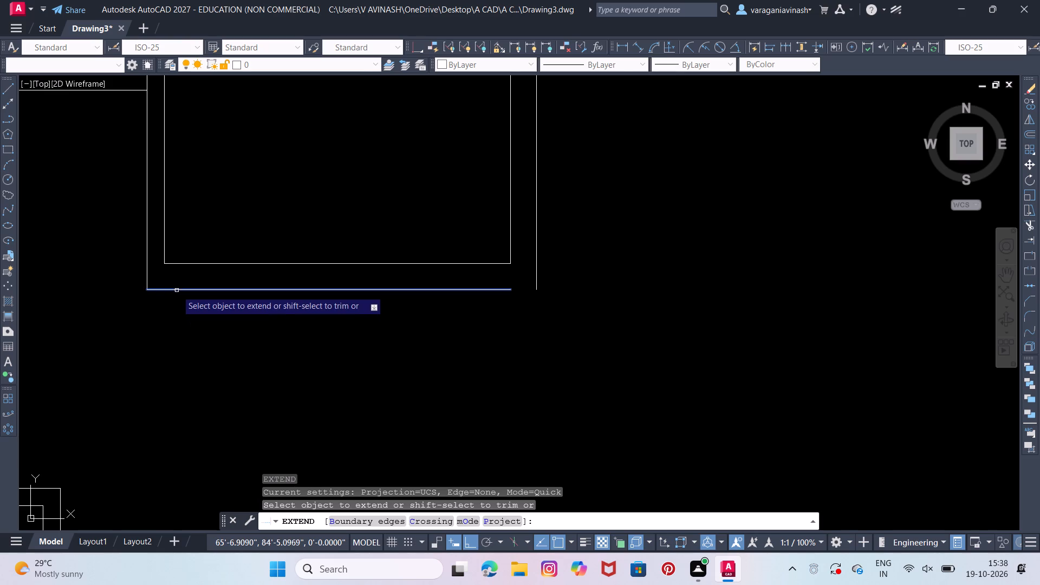
click(177, 290)
click(502, 290)
key(Escape)
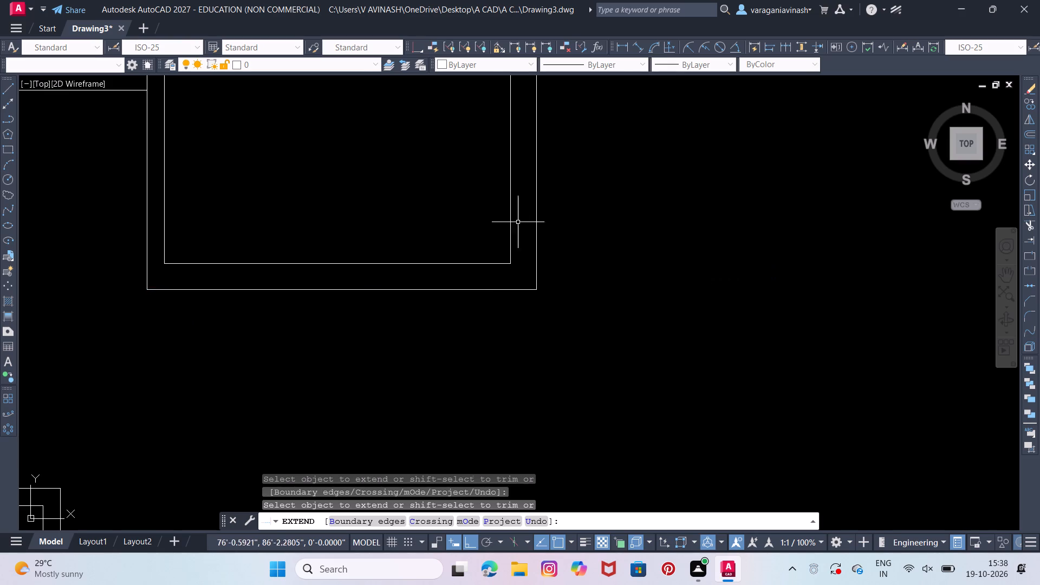
key(Escape)
Draw lines from the 10' by 10' room's inner bottom-right corner 9" down to the outer line, 11' down, and 11' left.
scroll(410, 221, down, 2)
scroll(431, 214, up, 2)
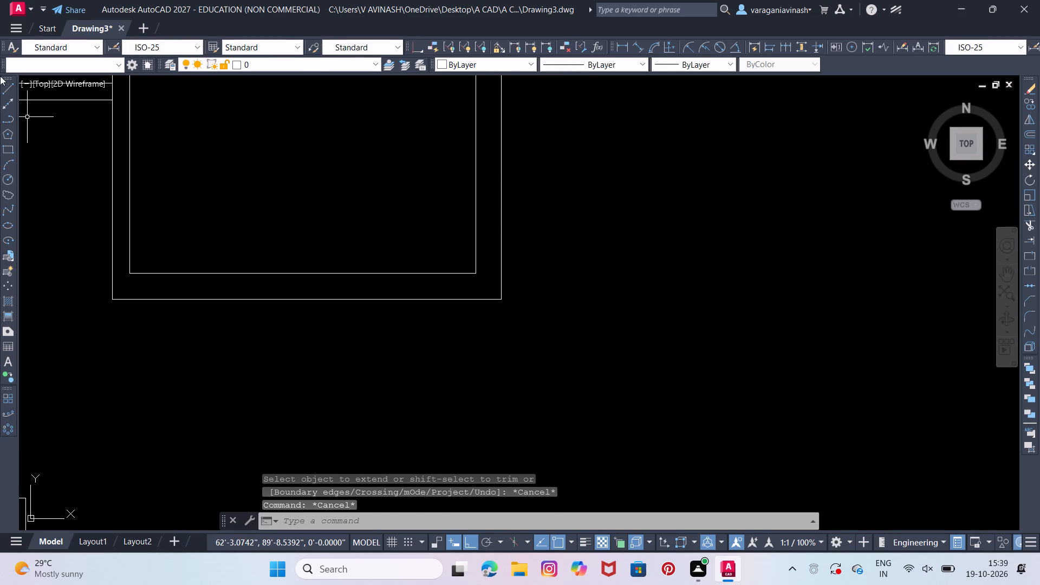
click(4, 91)
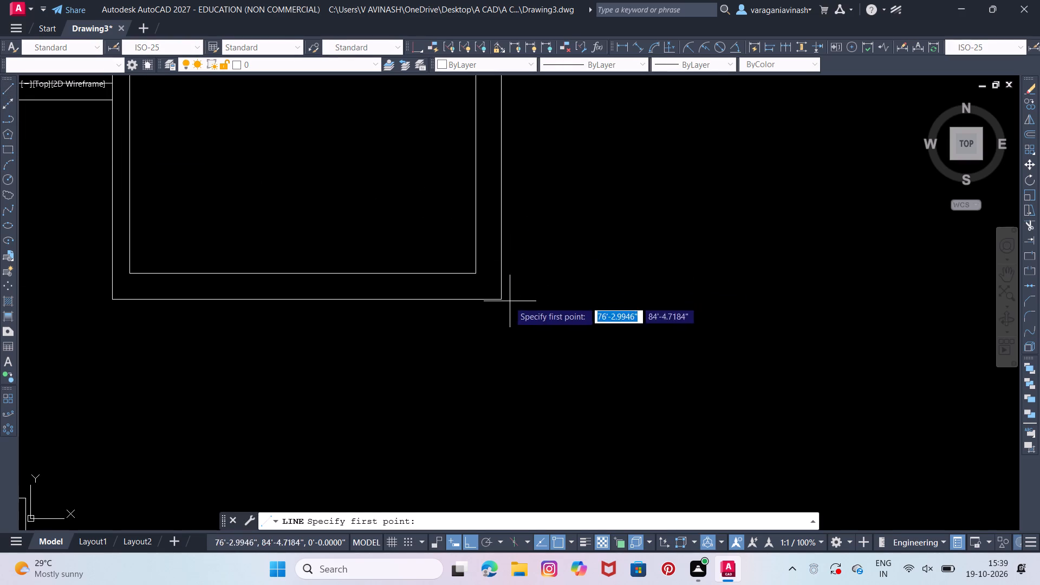
click(477, 277)
middle_drag(480, 430, 475, 374)
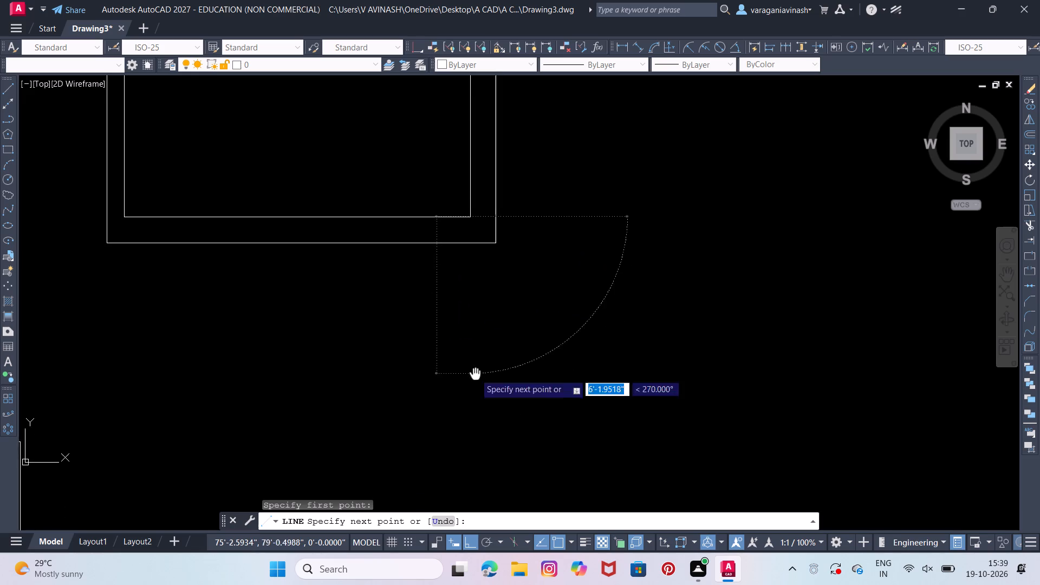
click(471, 246)
middle_drag(500, 337, 497, 320)
scroll(497, 317, down, 2)
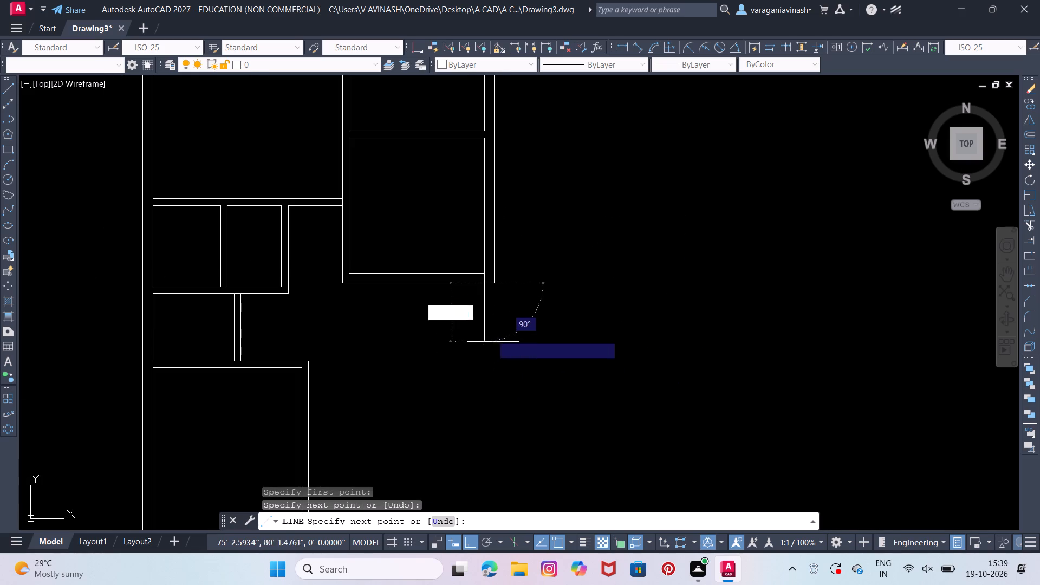
middle_drag(507, 395, 483, 274)
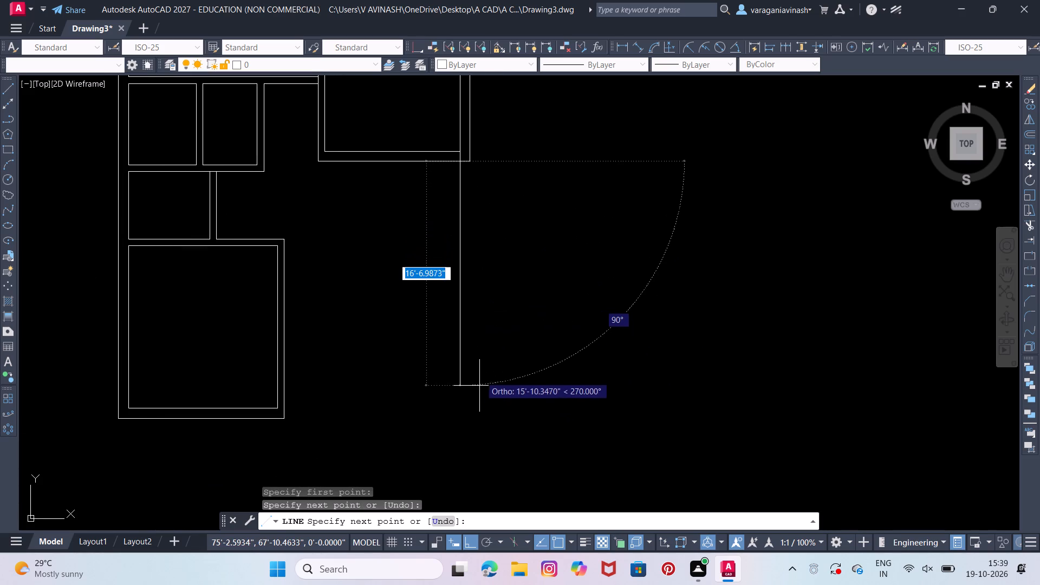
text(11')
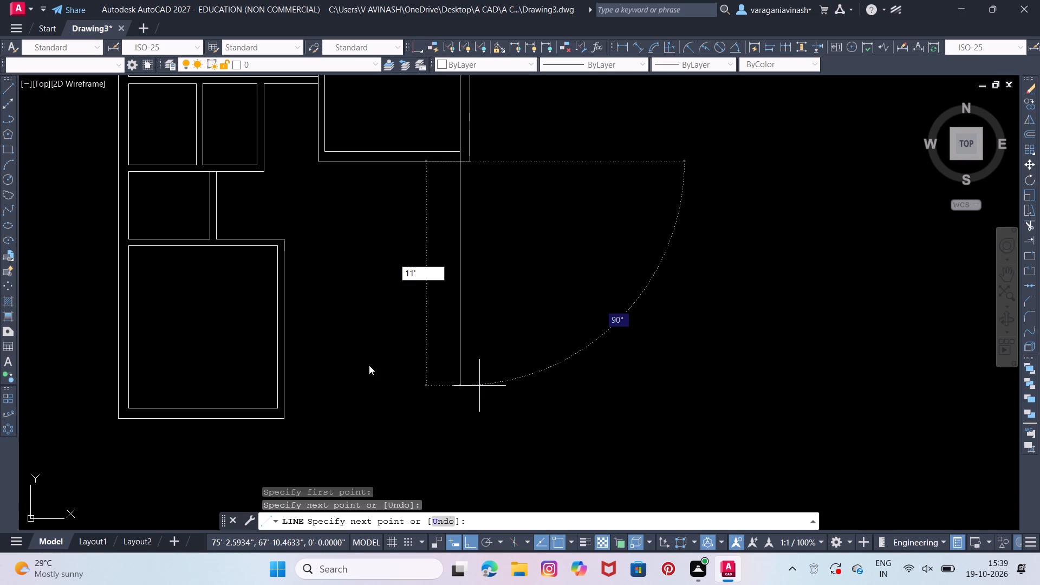
key(Return)
text(11')
key(Return)
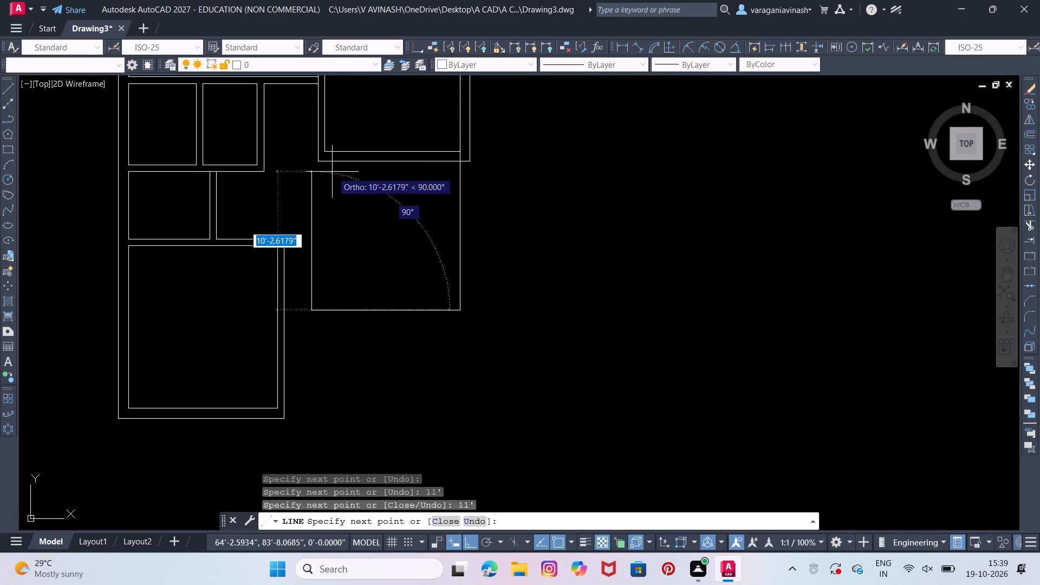
middle_drag(332, 239, 332, 266)
scroll(332, 266, down, 1)
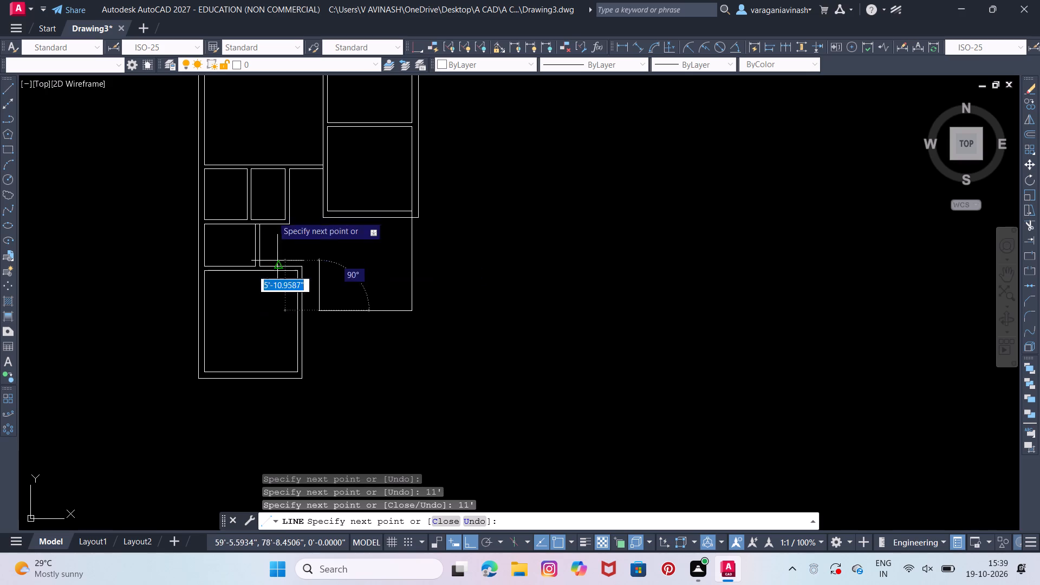
key(Escape)
key(Escape)
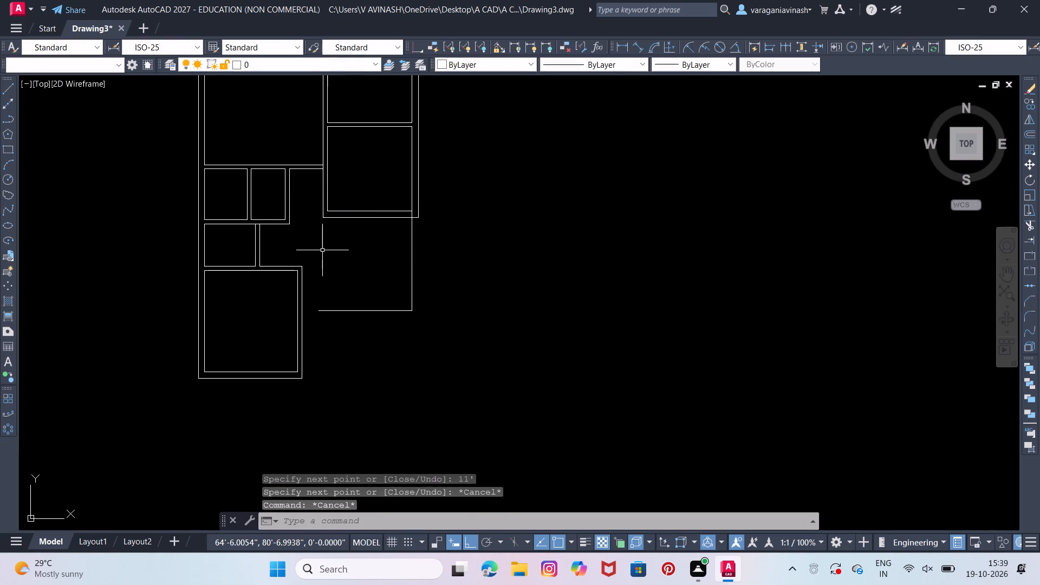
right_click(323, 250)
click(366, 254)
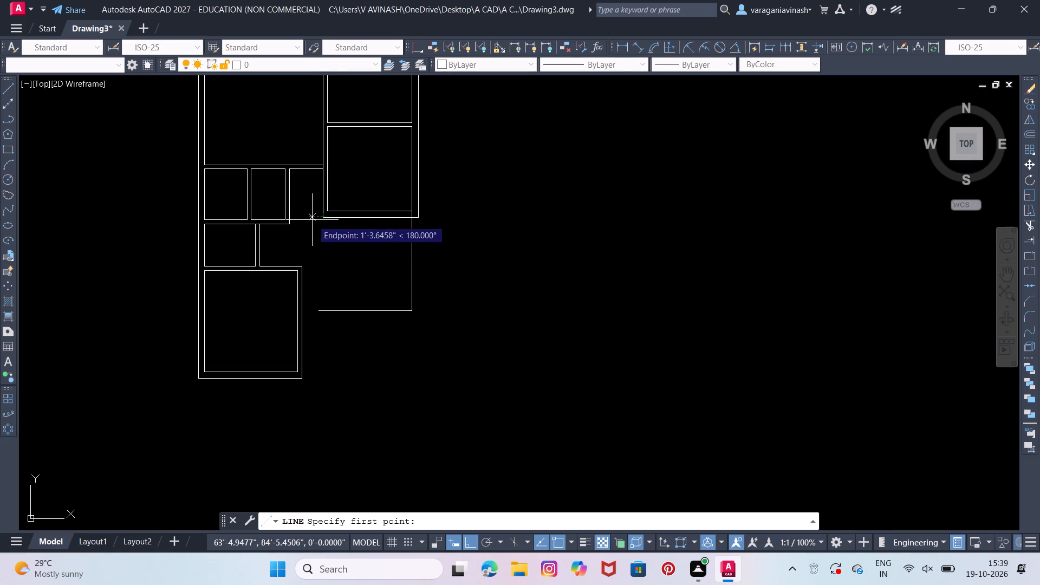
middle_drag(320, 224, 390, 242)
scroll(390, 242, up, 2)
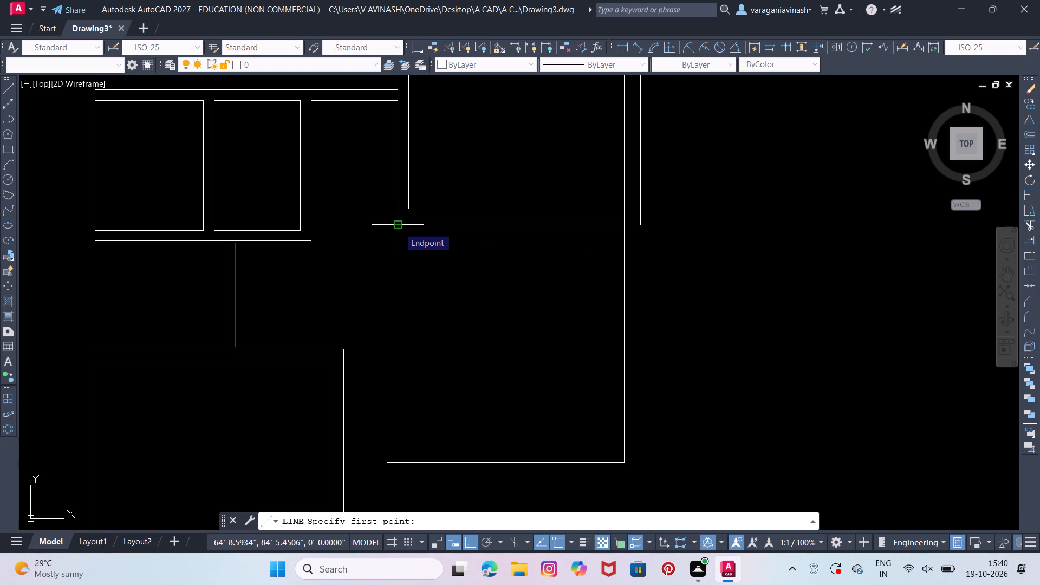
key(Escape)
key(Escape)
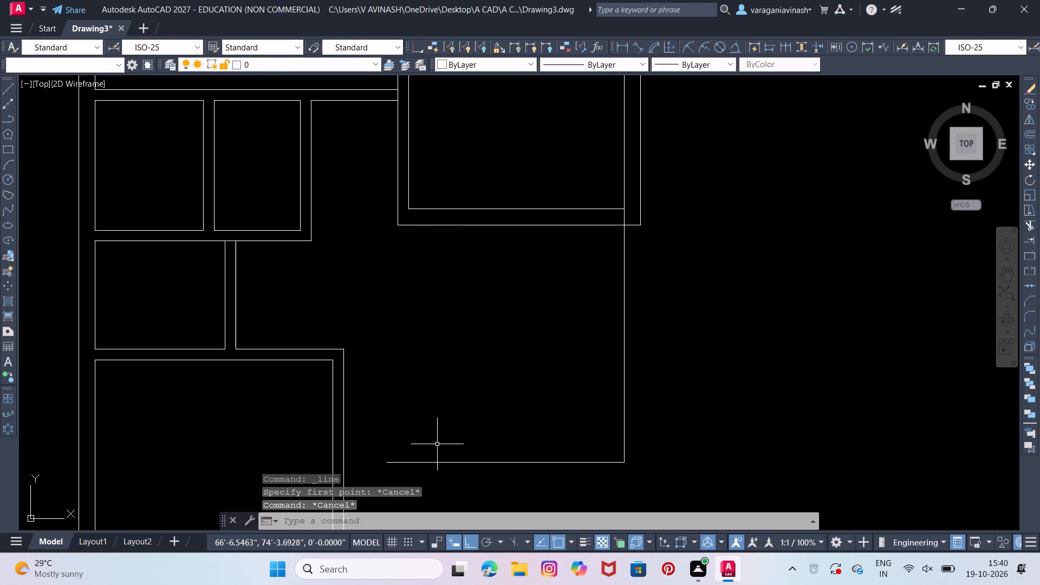
Erase the 11' horizontal bottom line of the new room below the 10' by 10' room.
click(438, 463)
key(Escape)
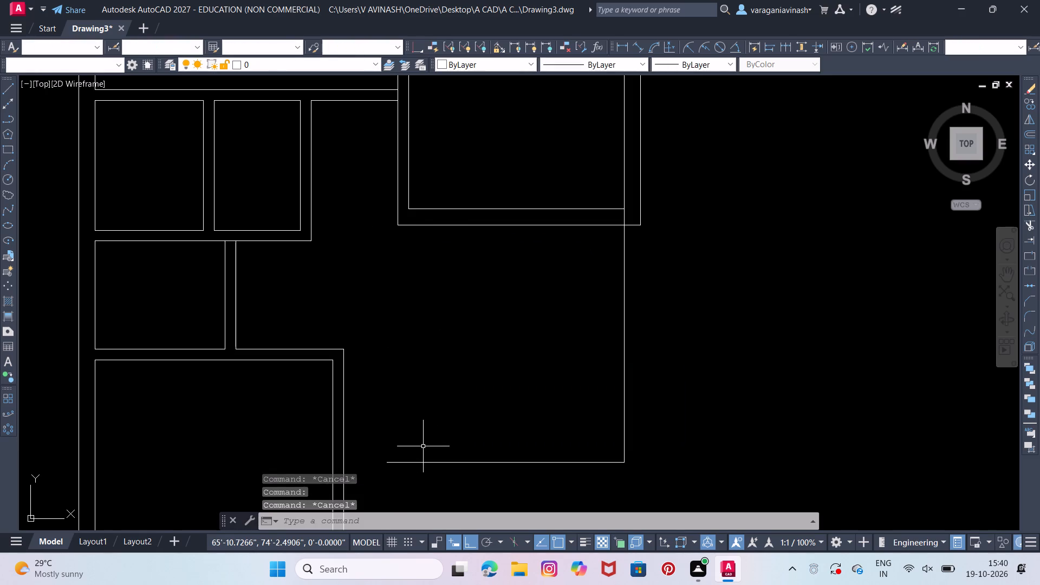
key(Escape)
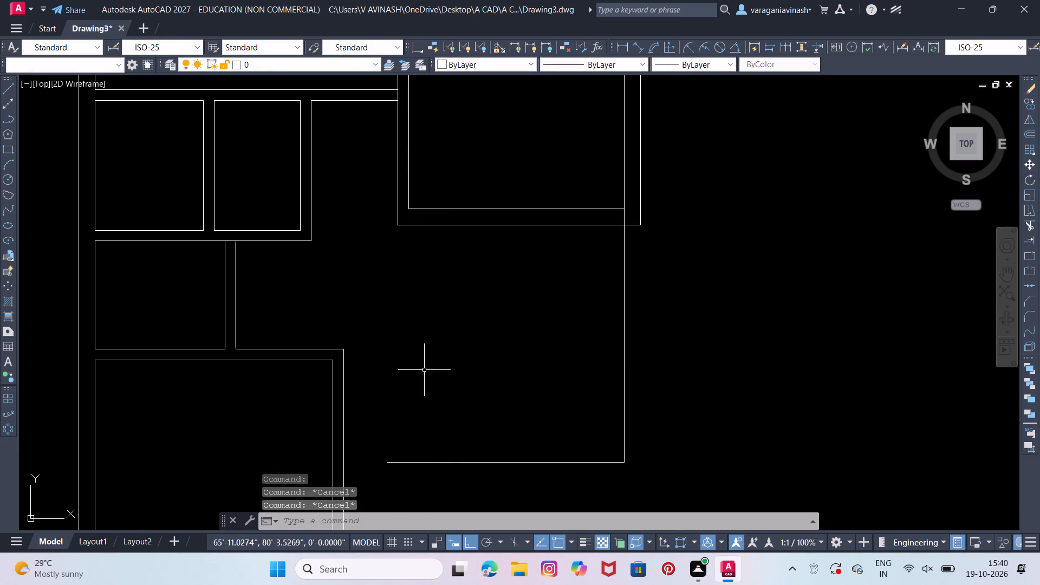
click(413, 463)
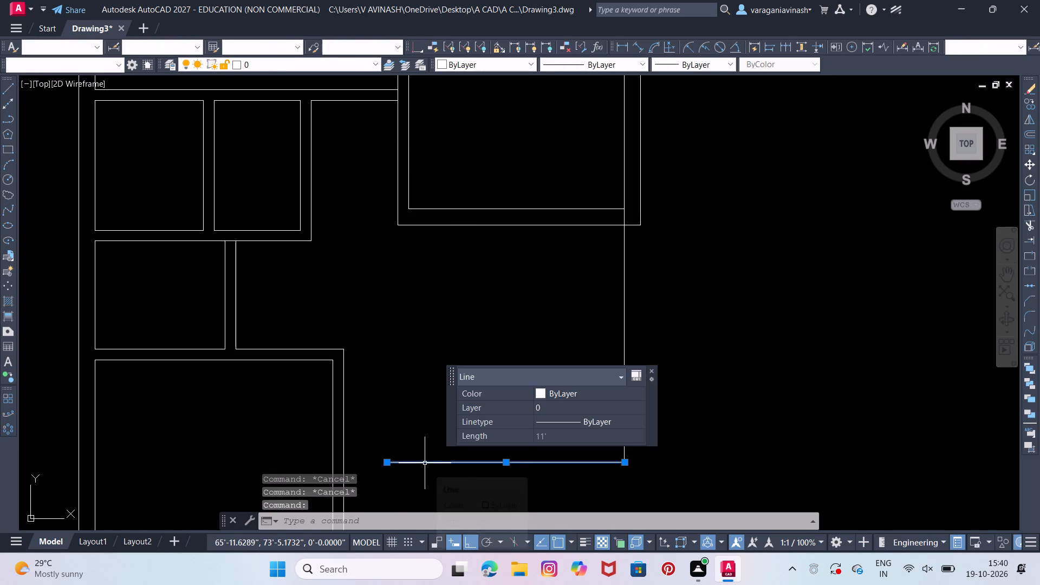
key(Delete)
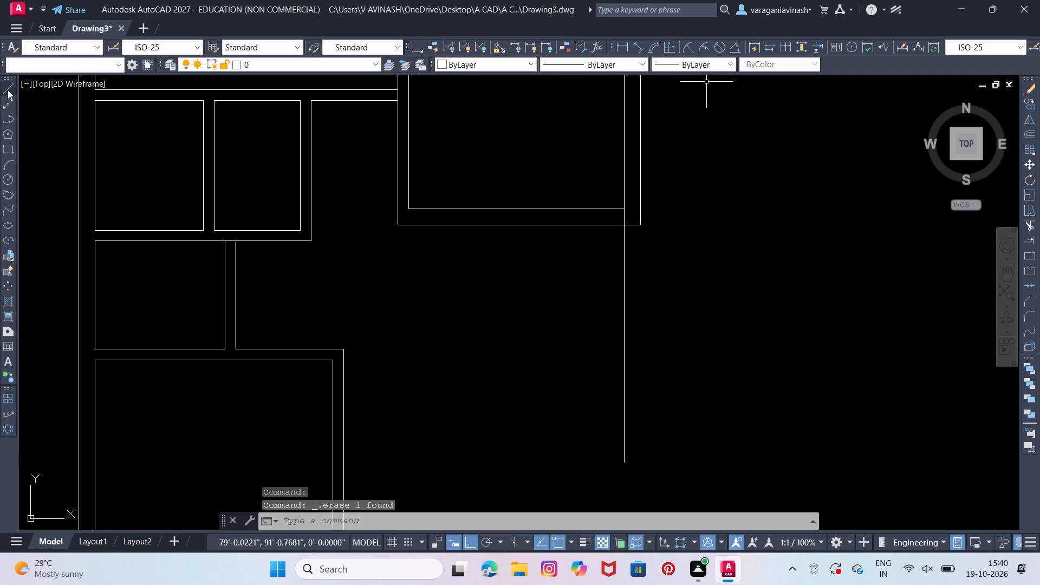
Draw a line 10' left from the 11' vertical line's lower end, then up to the 10' by 10' room's inner bottom-left corner.
click(8, 90)
click(629, 464)
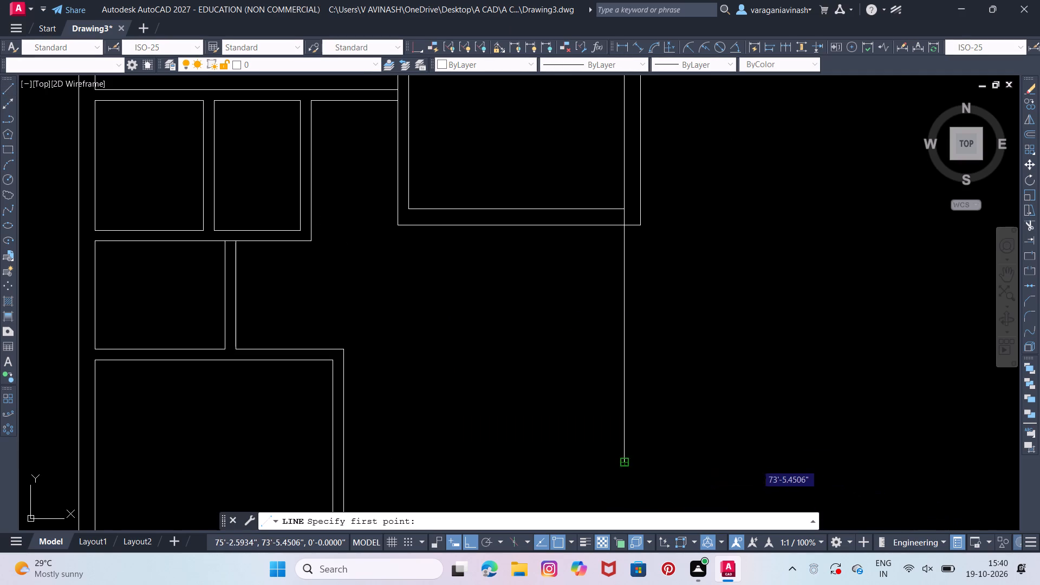
text(10)
key(apostrophe)
key(Return)
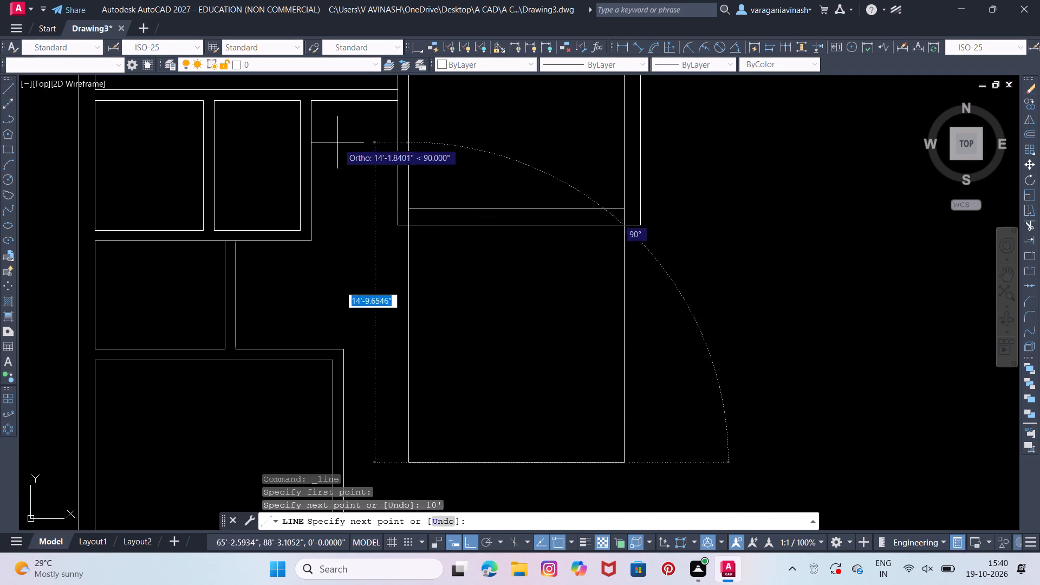
click(408, 206)
key(Escape)
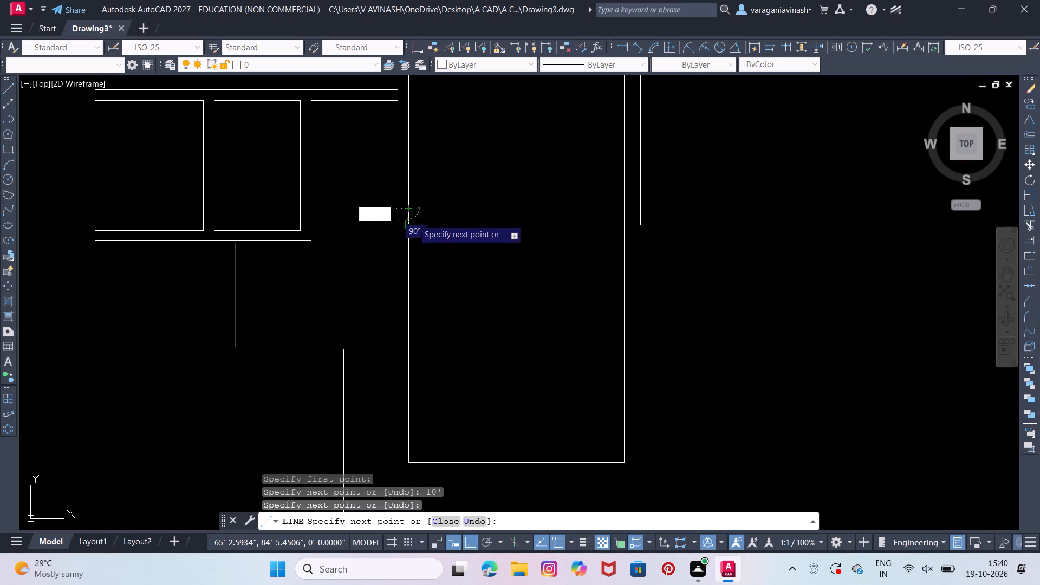
Stretch the new room's left line so its upper end sits on the 10' by 10' room's outer bottom line.
click(407, 217)
click(409, 208)
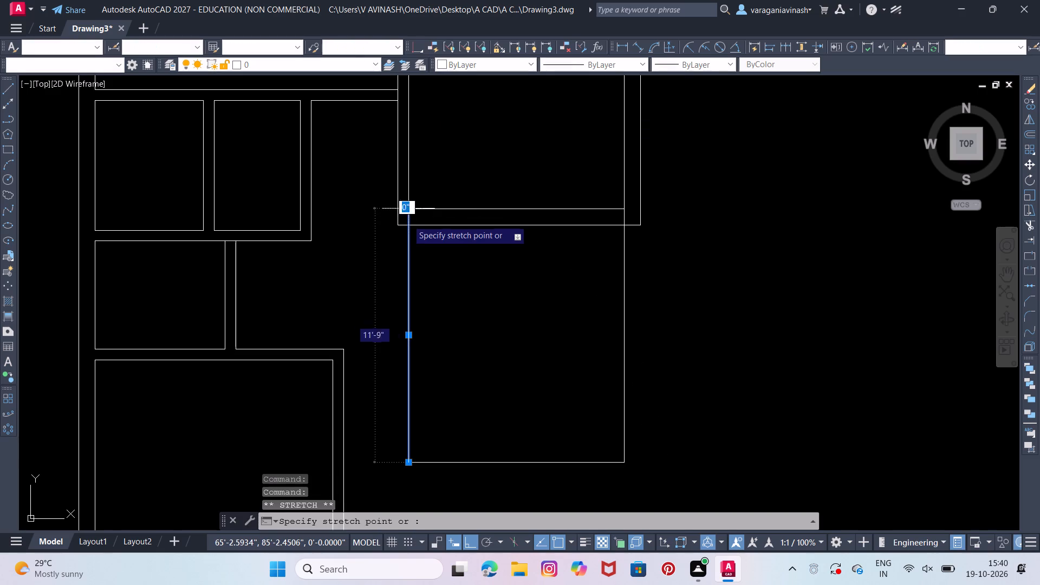
click(407, 224)
right_click(407, 225)
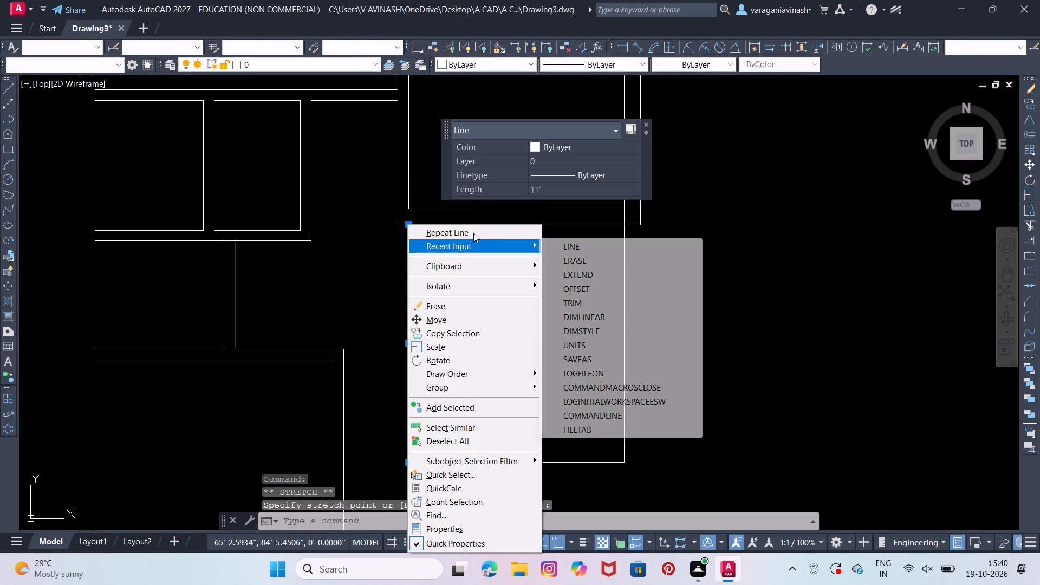
click(473, 233)
key(Escape)
key(Escape)
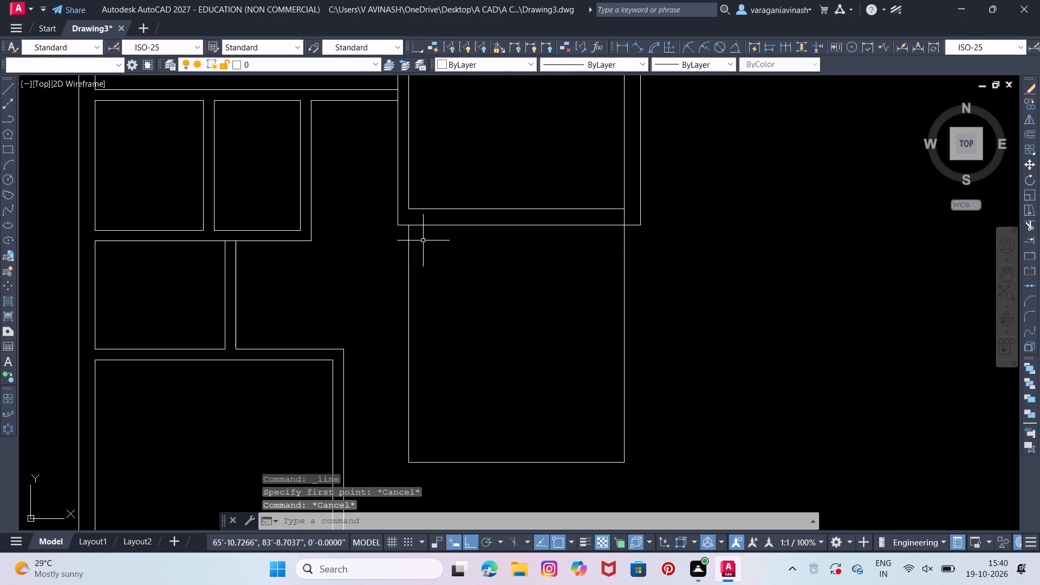
Offset the new room's left line 6" outward to the left.
key(o)
key(Return)
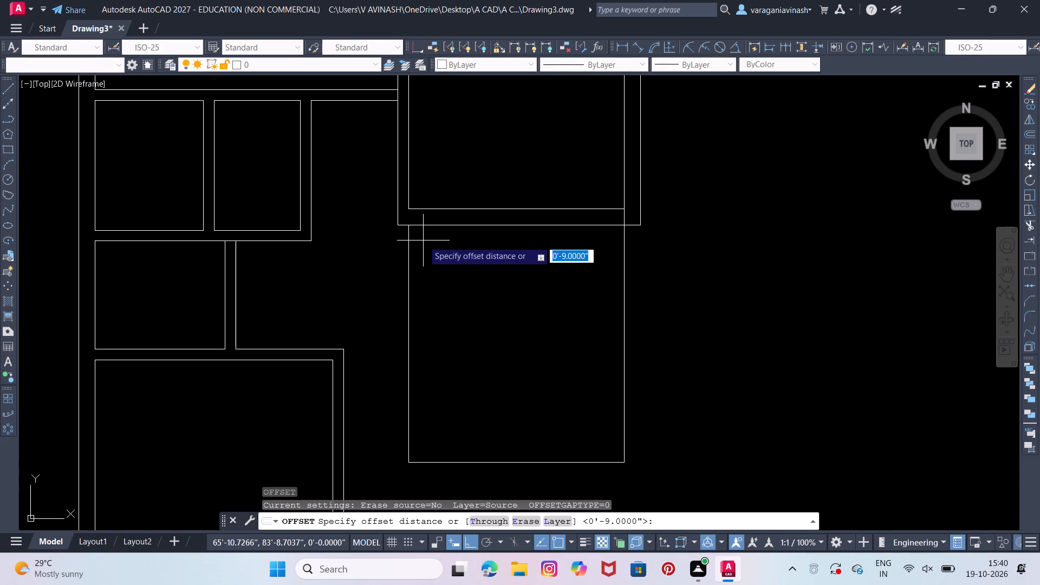
text(0'6)
key(Return)
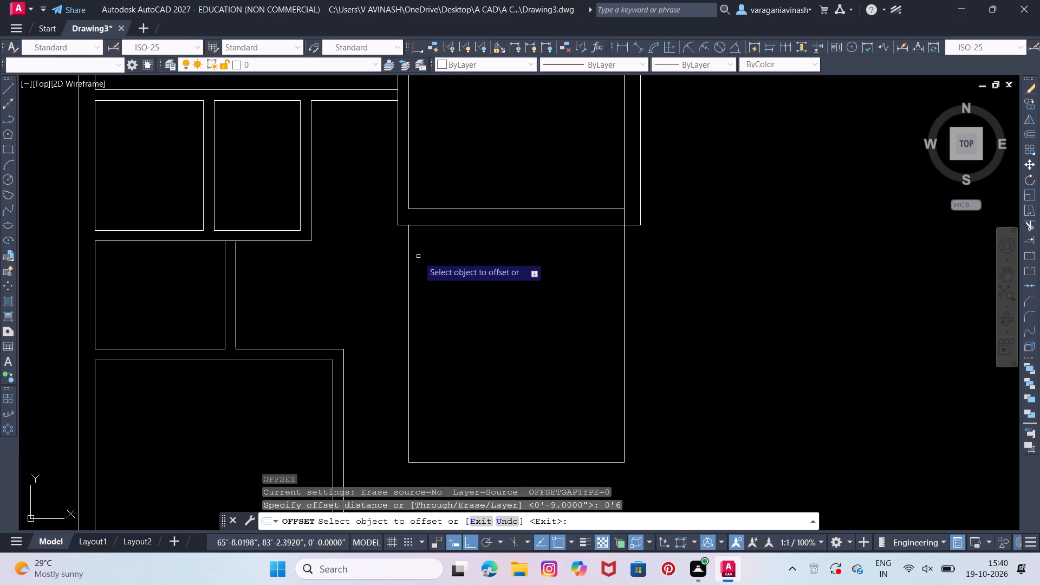
click(407, 281)
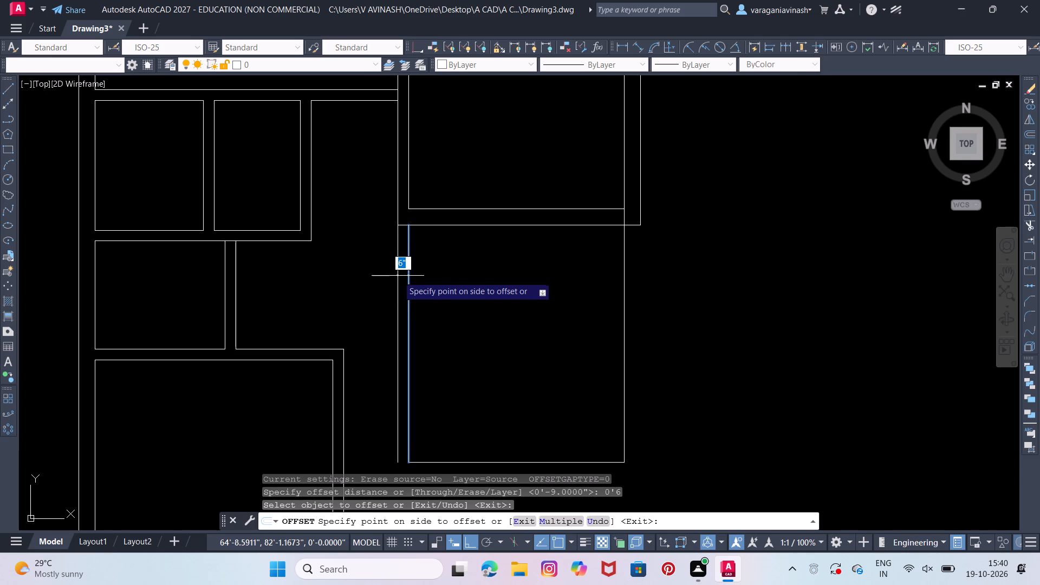
click(398, 276)
middle_drag(419, 354, 427, 318)
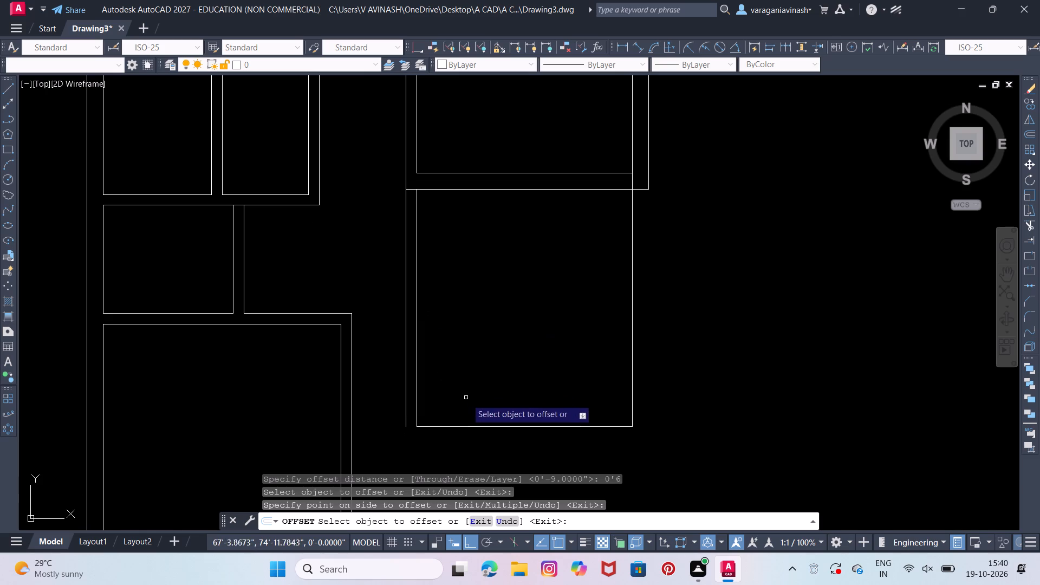
middle_drag(498, 412, 495, 397)
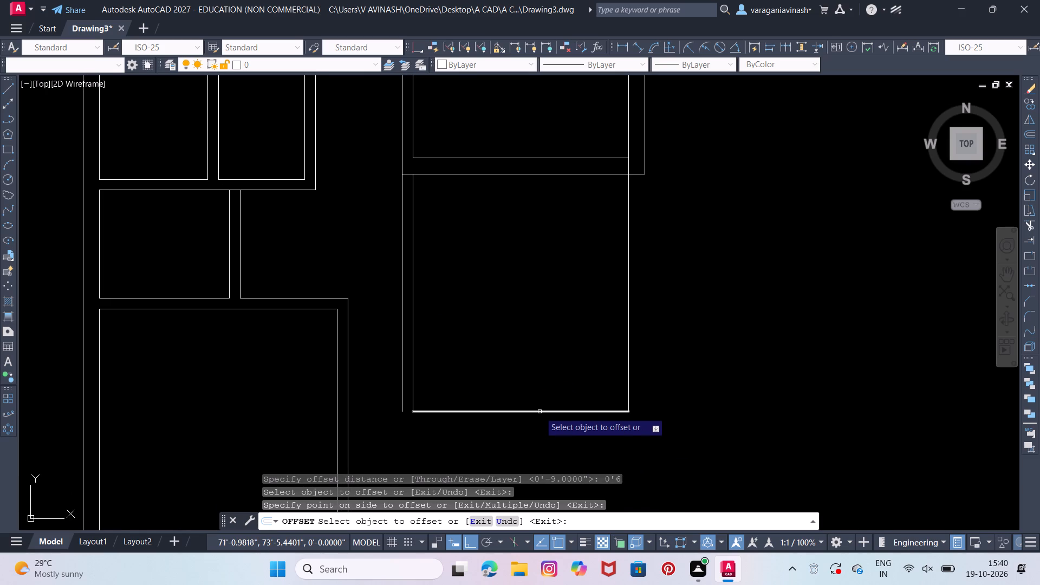
key(Escape)
key(Escape)
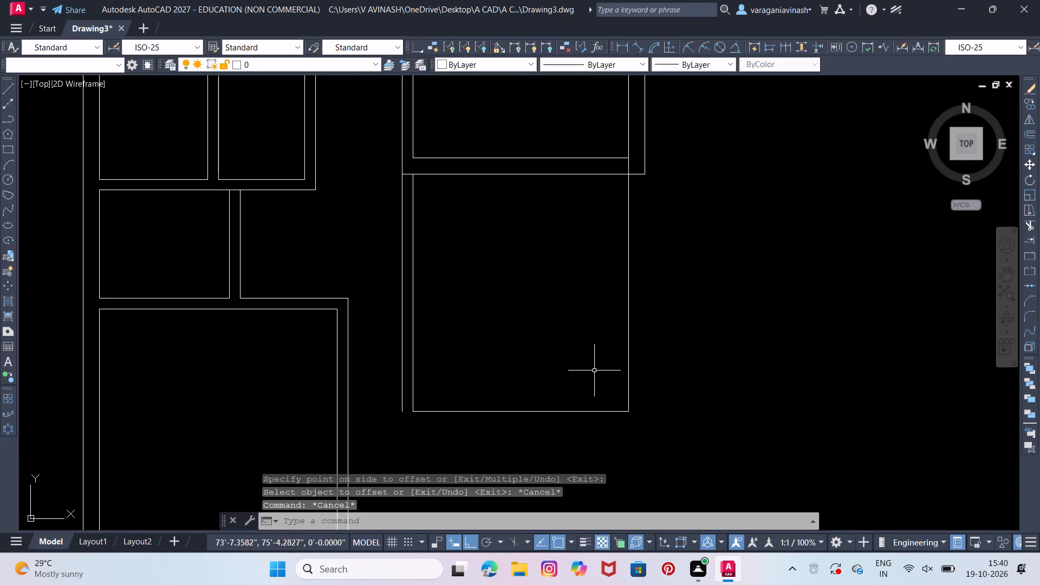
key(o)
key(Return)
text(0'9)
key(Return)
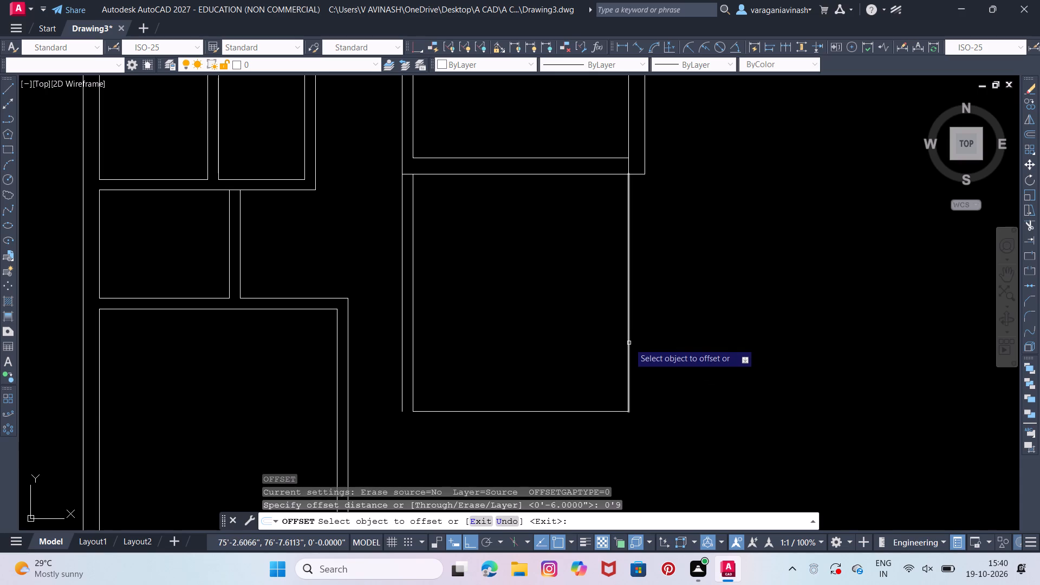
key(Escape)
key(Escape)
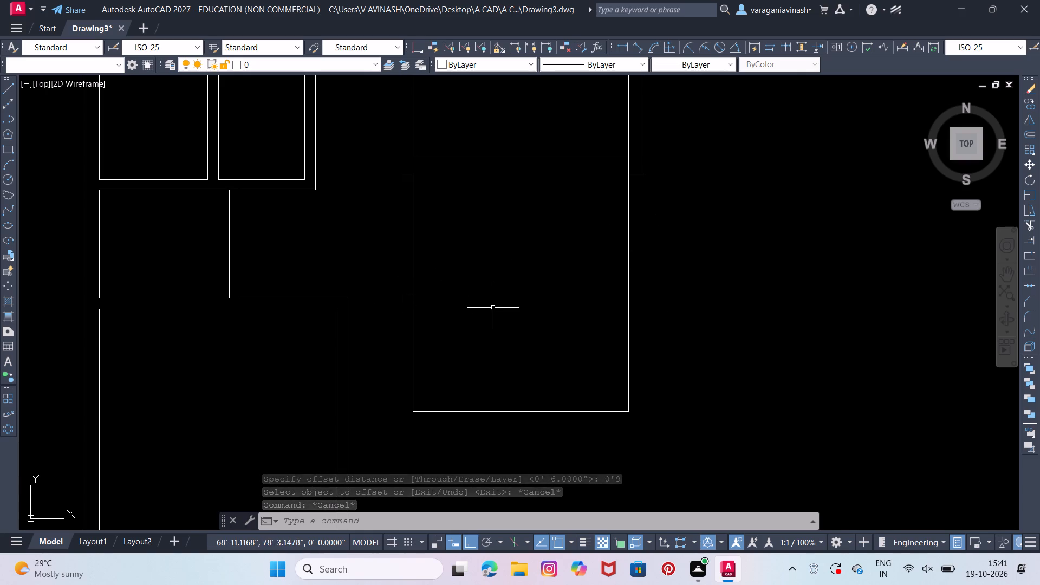
Erase the new room's inner left line, keeping the 6" offset line.
click(441, 258)
click(410, 274)
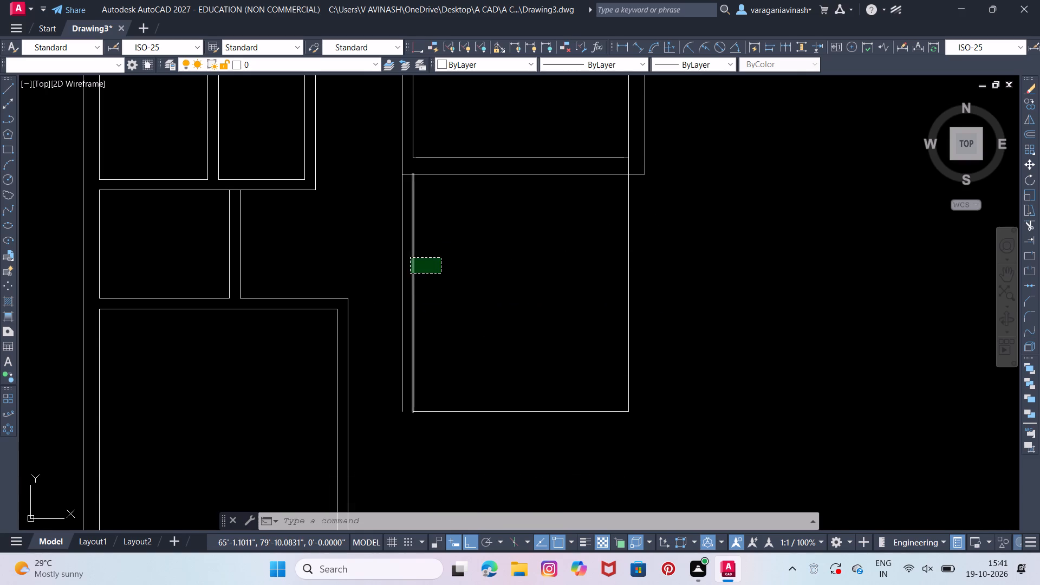
key(Delete)
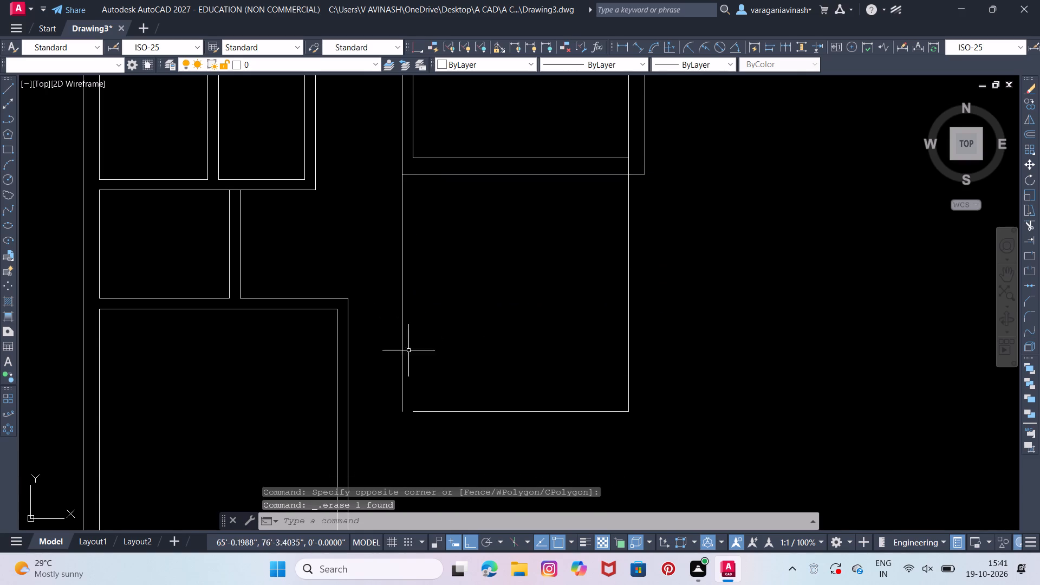
Stretch the left end of the new room's bottom line 6" to meet the remaining left line, making it 10'-6" long.
click(421, 411)
click(413, 411)
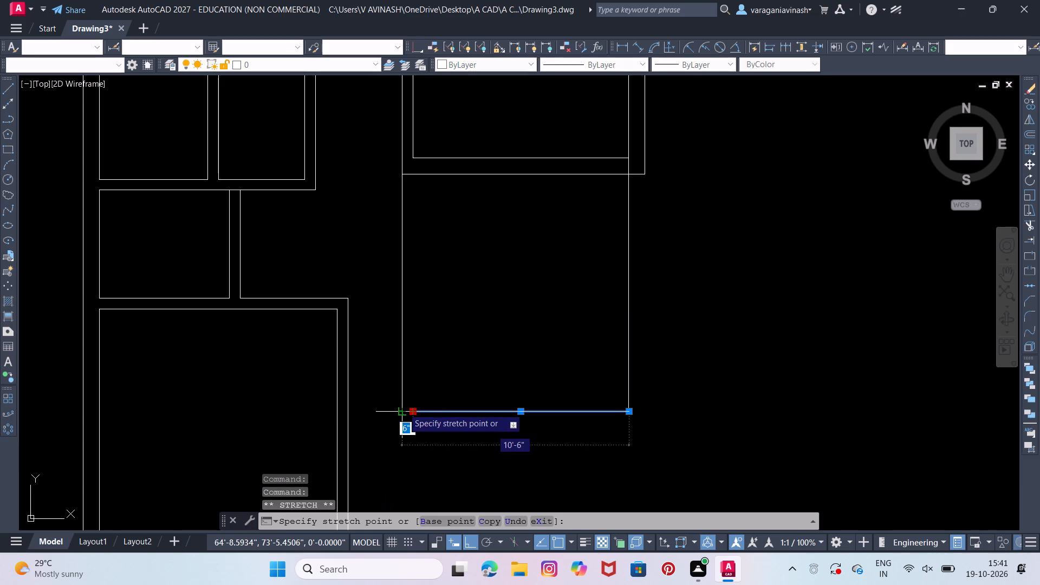
click(403, 408)
click(602, 206)
click(546, 255)
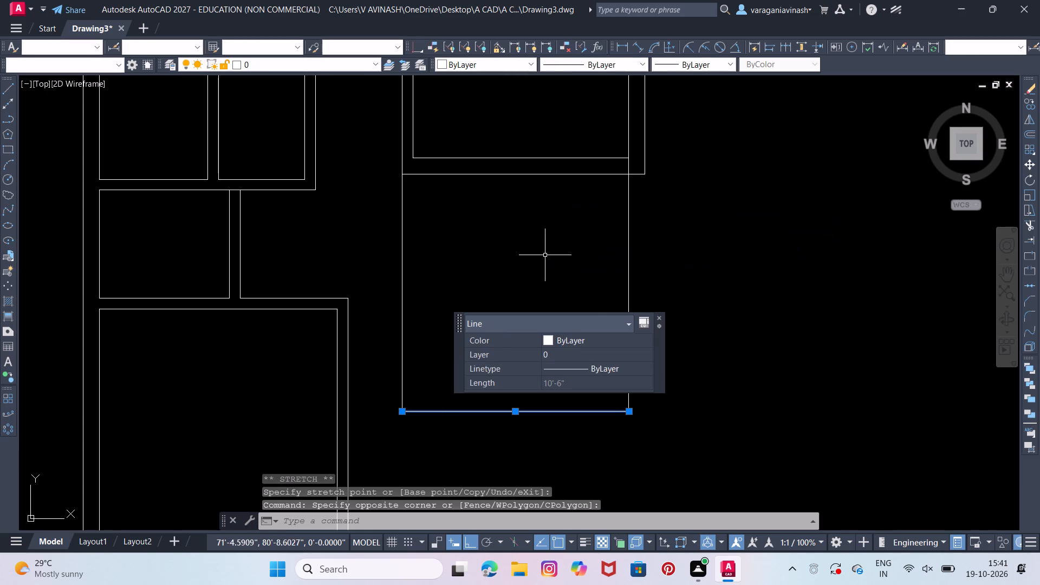
Draw a 10' line leftward from the new room's lower-right corner, along its bottom line.
click(537, 258)
key(Escape)
key(Escape)
key(Escape)
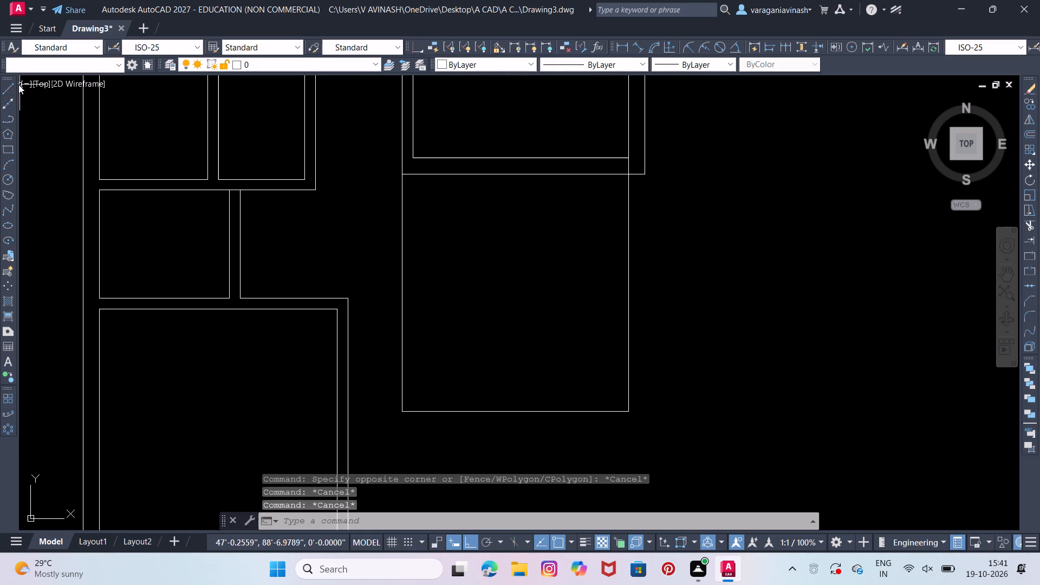
click(6, 92)
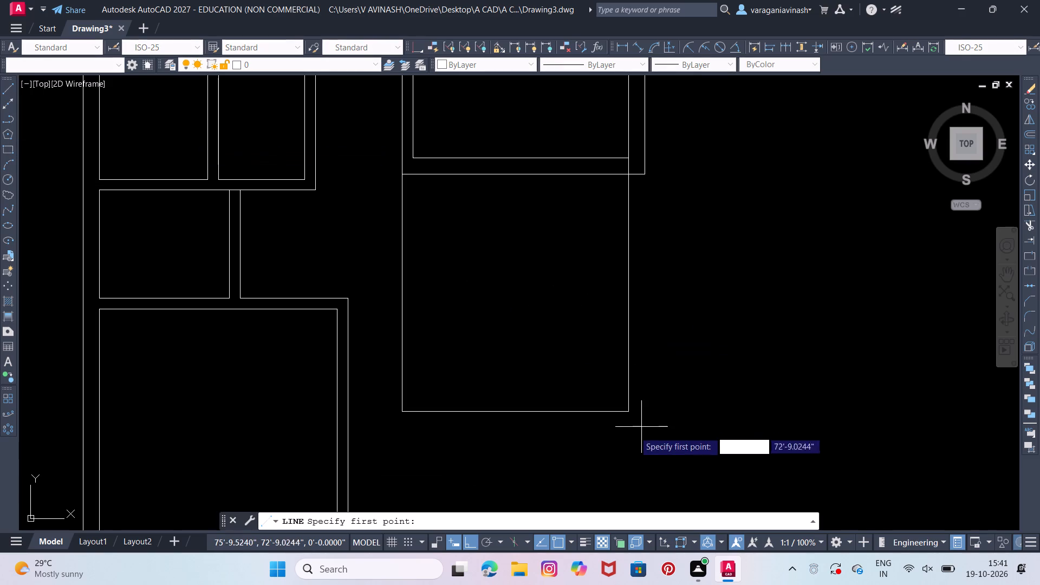
click(631, 413)
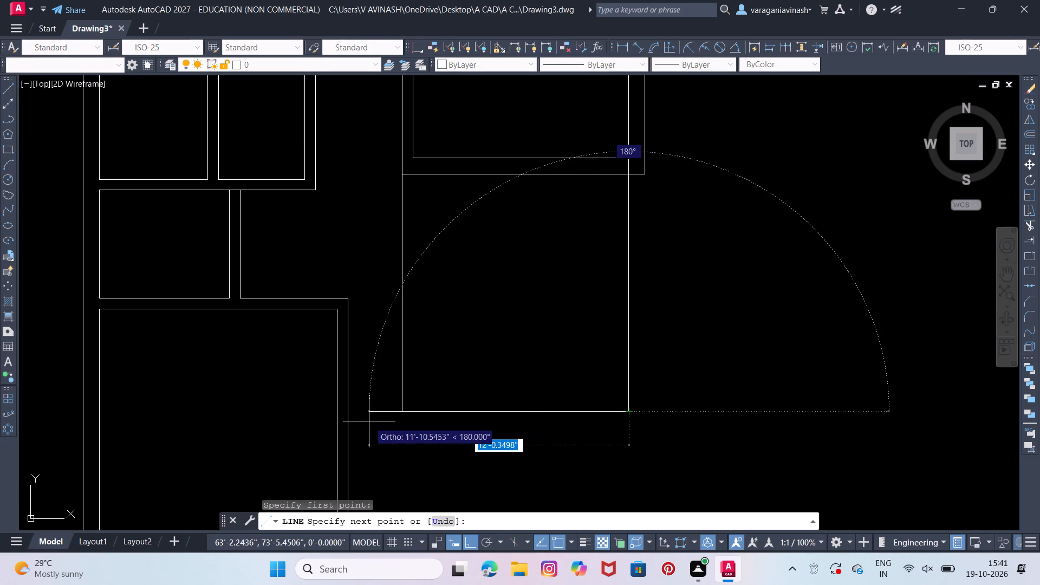
text(10')
key(Return)
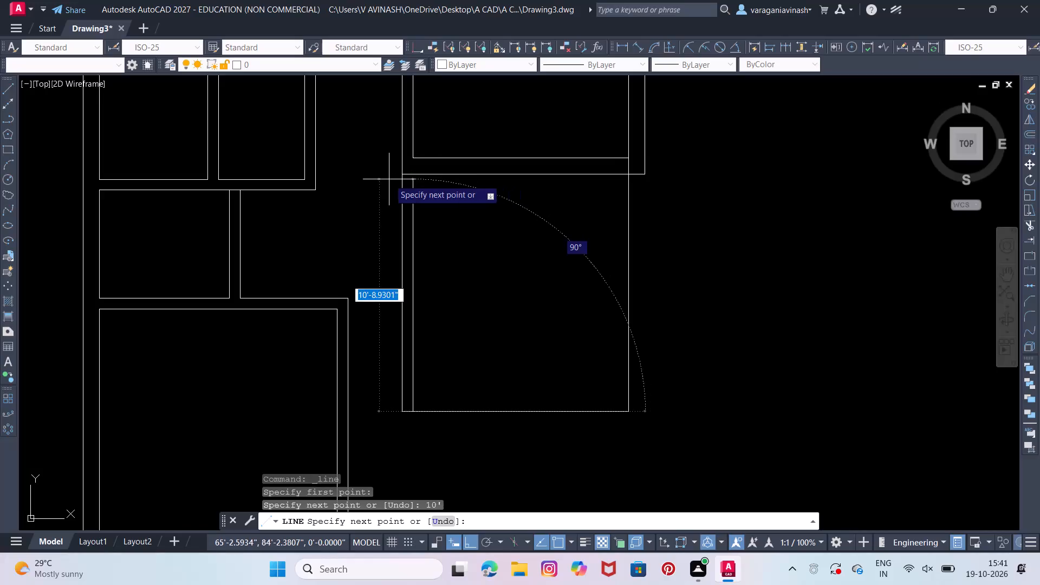
key(Escape)
key(Escape)
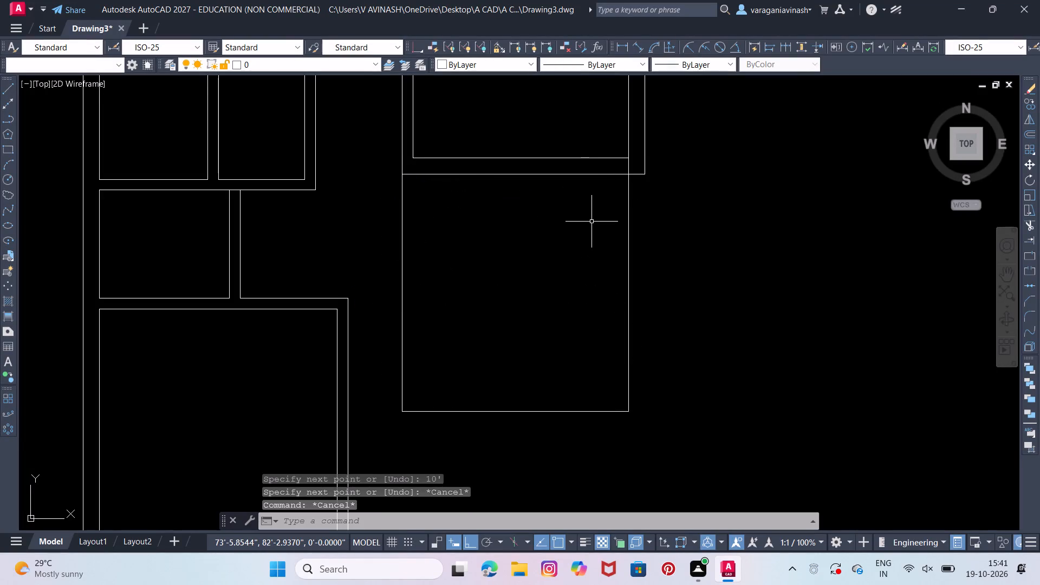
Offset the new room's right line 9" inward to the left.
key(o)
key(Return)
text(0'9)
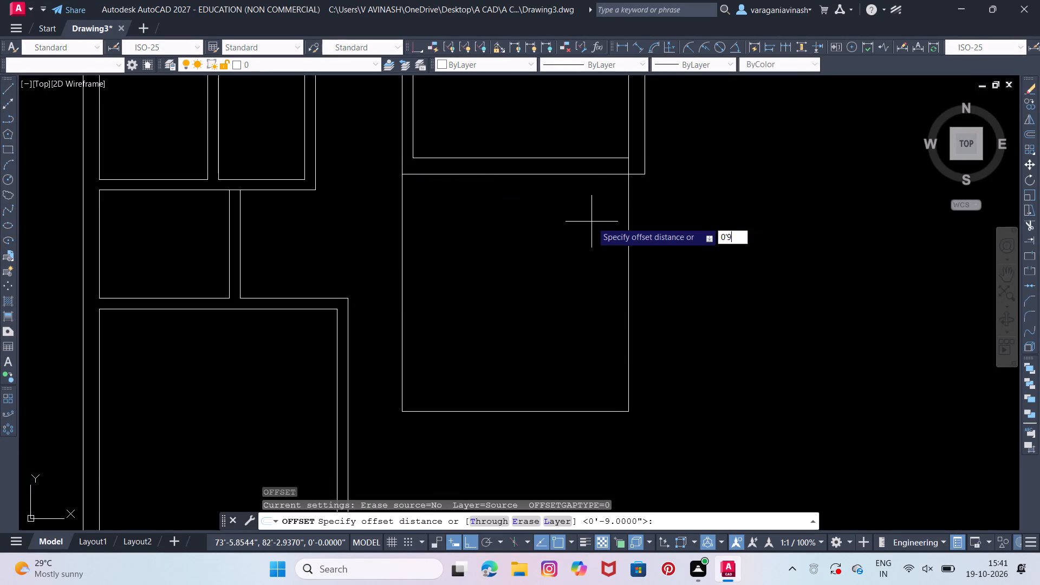
key(Return)
click(628, 220)
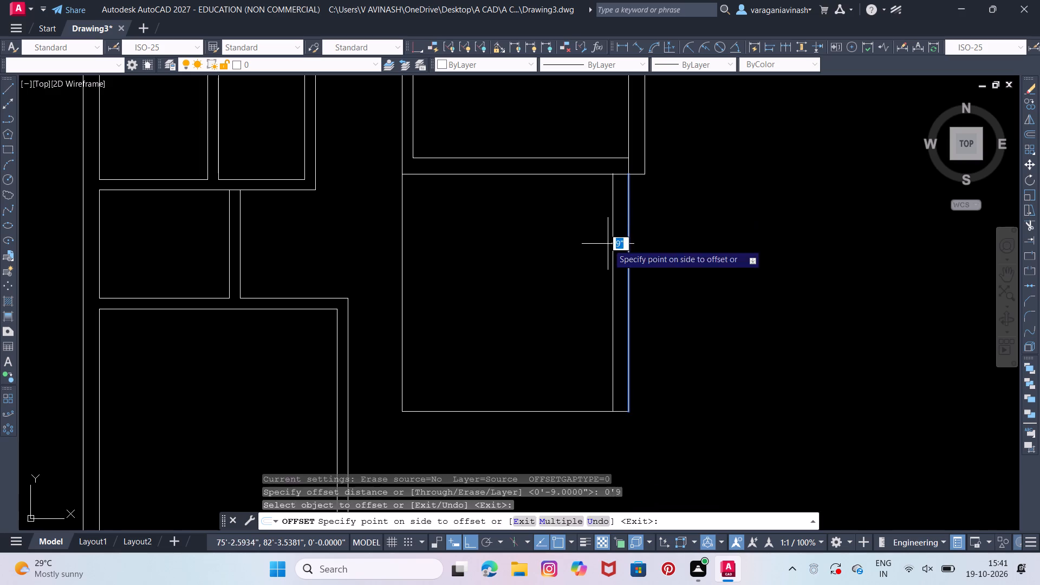
click(608, 244)
key(Escape)
key(Escape)
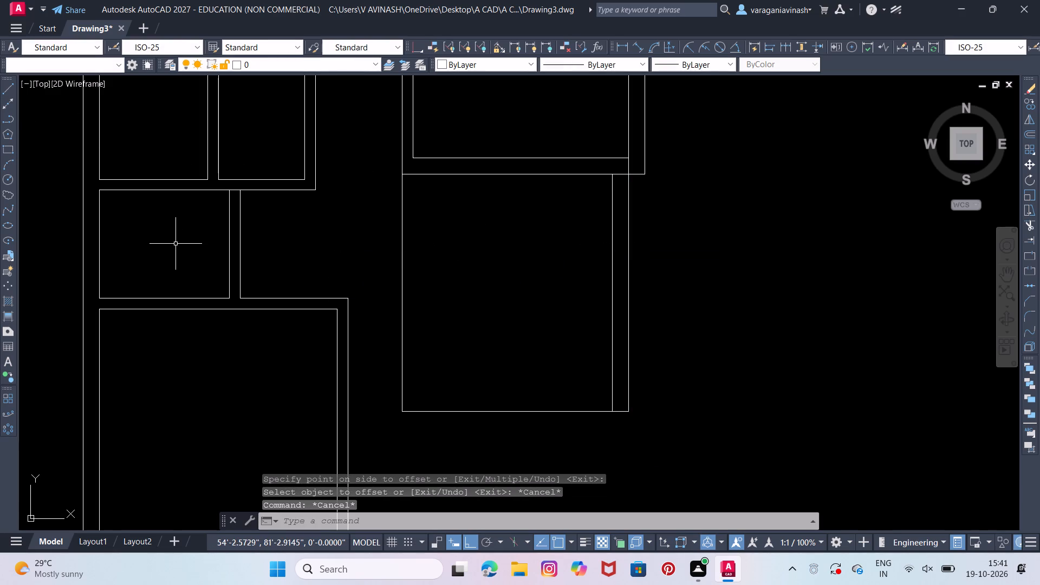
Offset the new room's left line 6" inward to the right.
key(o)
key(Return)
key(0)
text('6)
key(Return)
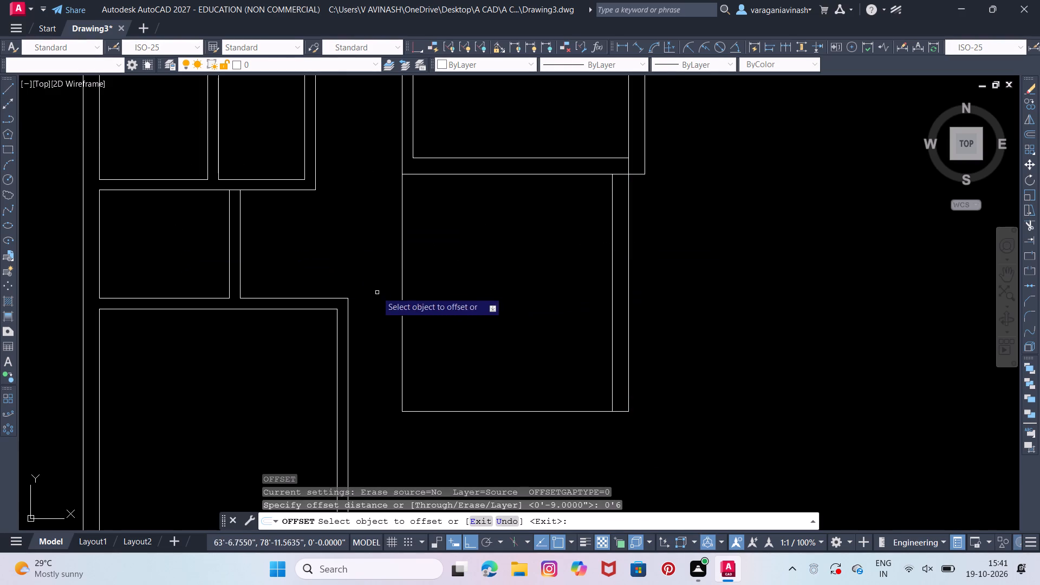
click(402, 297)
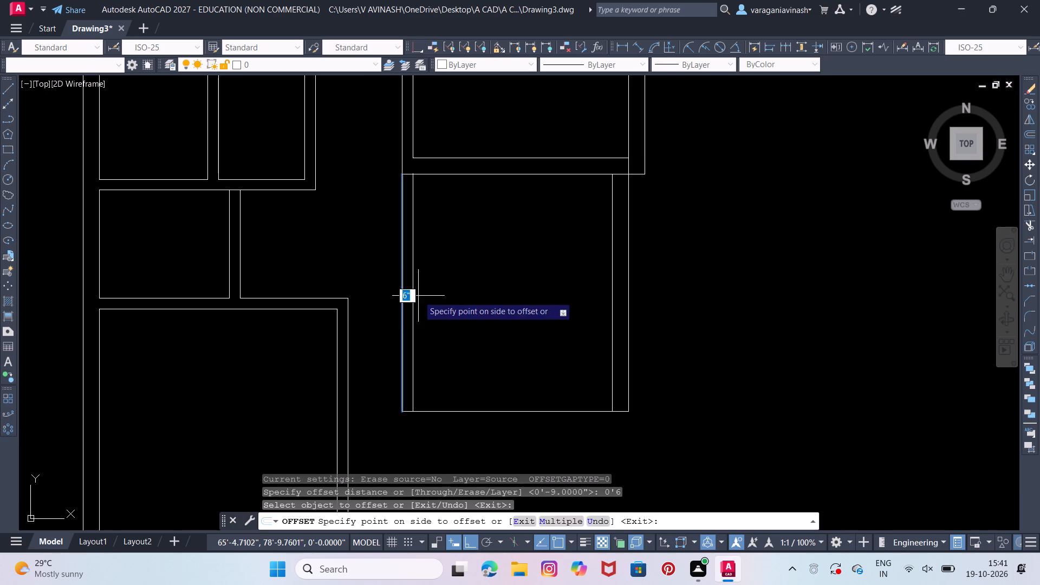
click(418, 296)
key(Escape)
key(Escape)
Offset the new room's 10' bottom line 9" outward, below the room.
key(o)
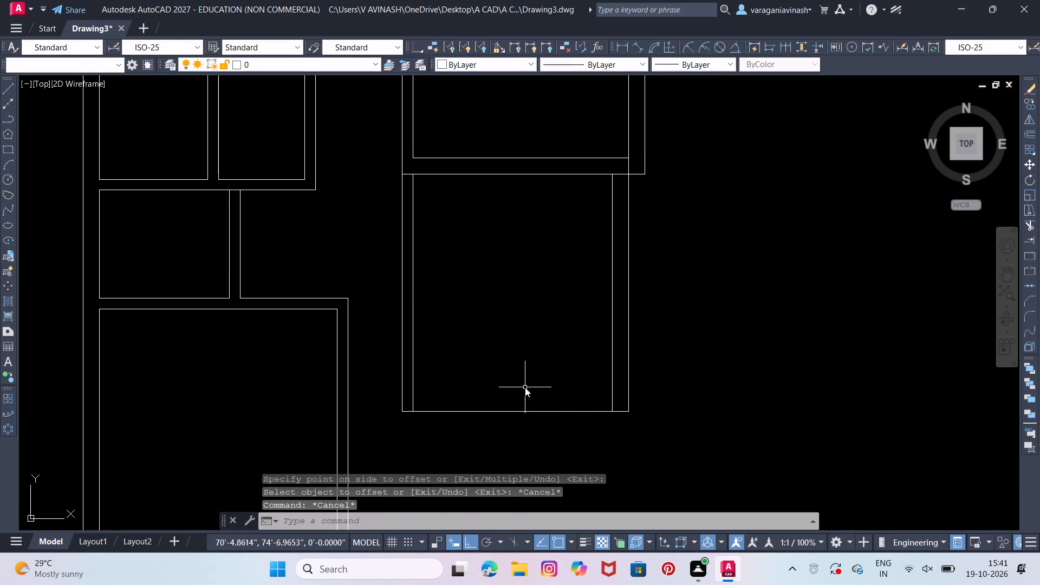
key(Return)
key(0)
key(apostrophe)
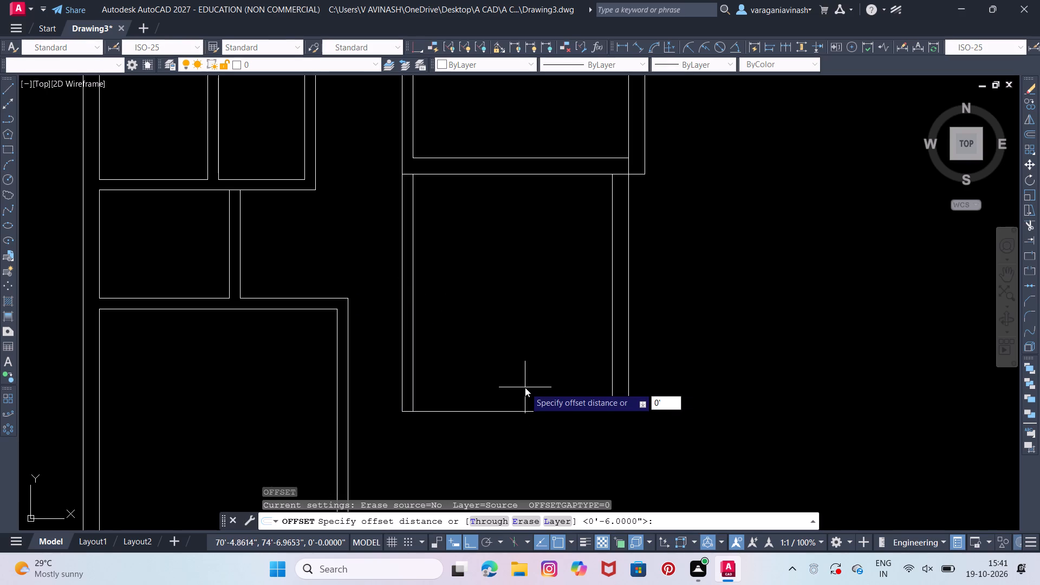
key(9)
key(Return)
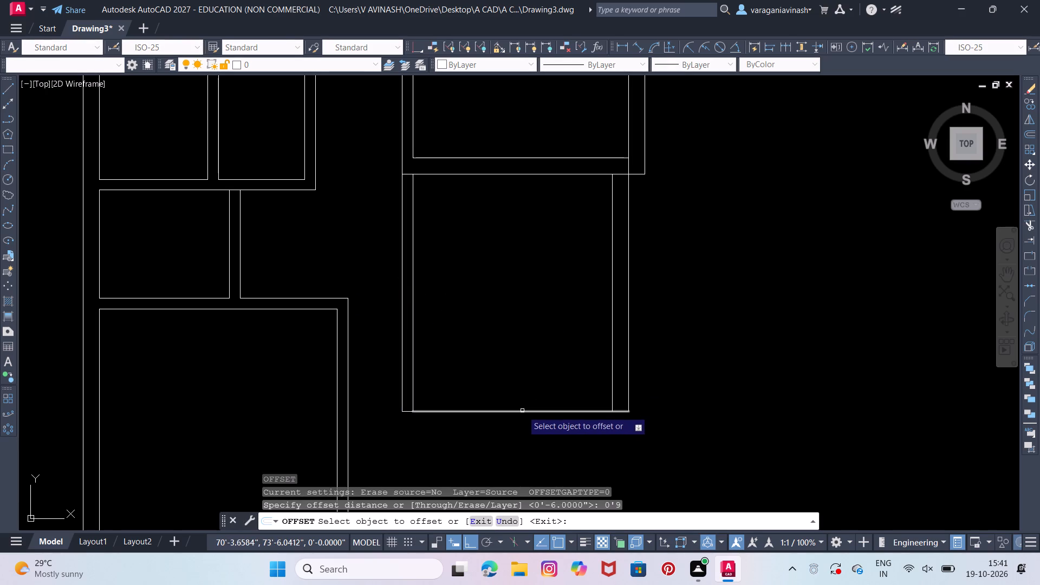
click(522, 411)
click(521, 450)
key(Escape)
key(Escape)
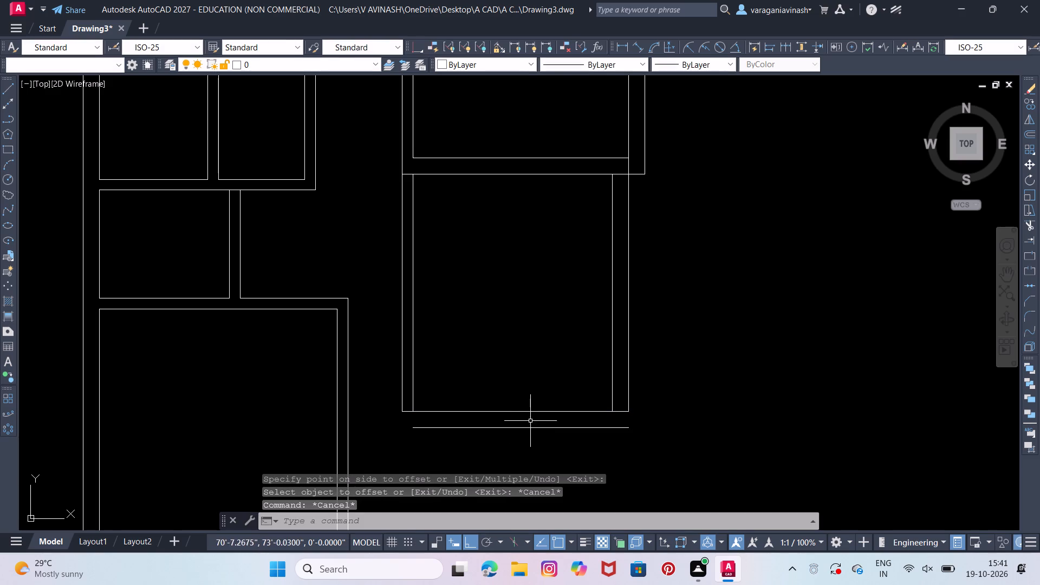
Trim the inner bottom line's segments that cross the left and right wall thicknesses at the new room's lower corners.
scroll(543, 417, up, 1)
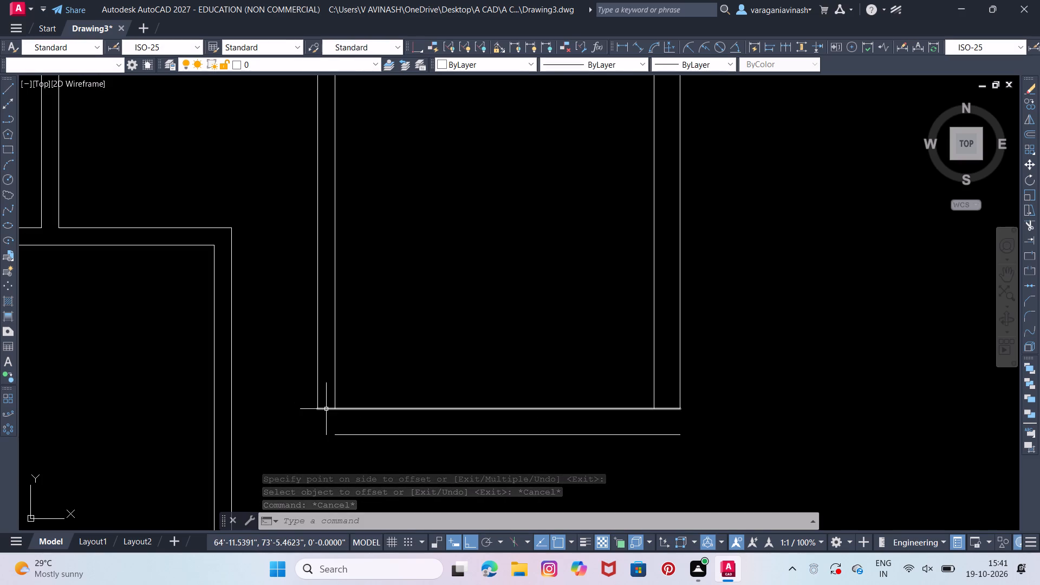
text(tr)
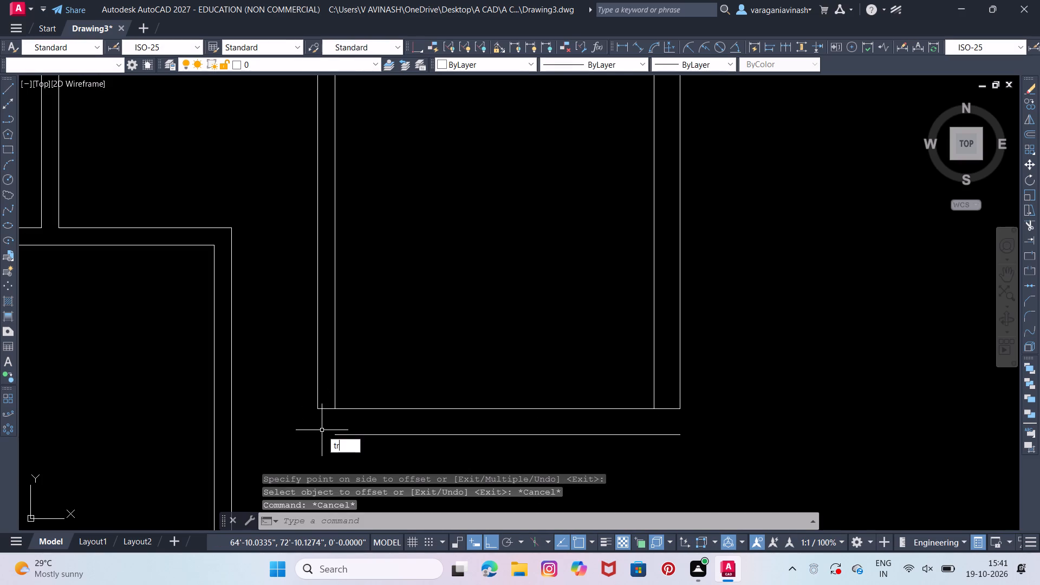
key(Return)
key(Return)
click(323, 408)
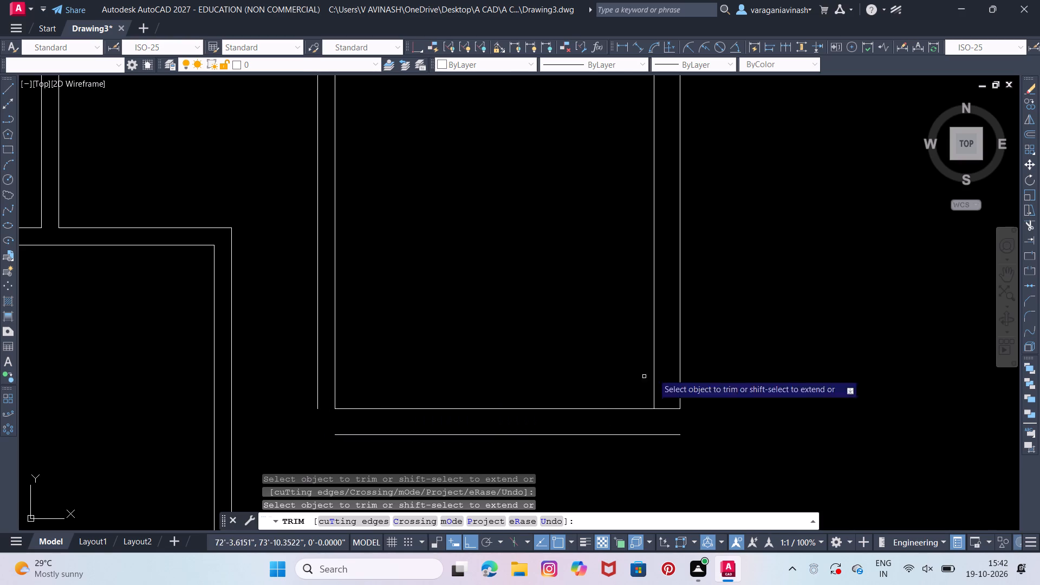
click(665, 409)
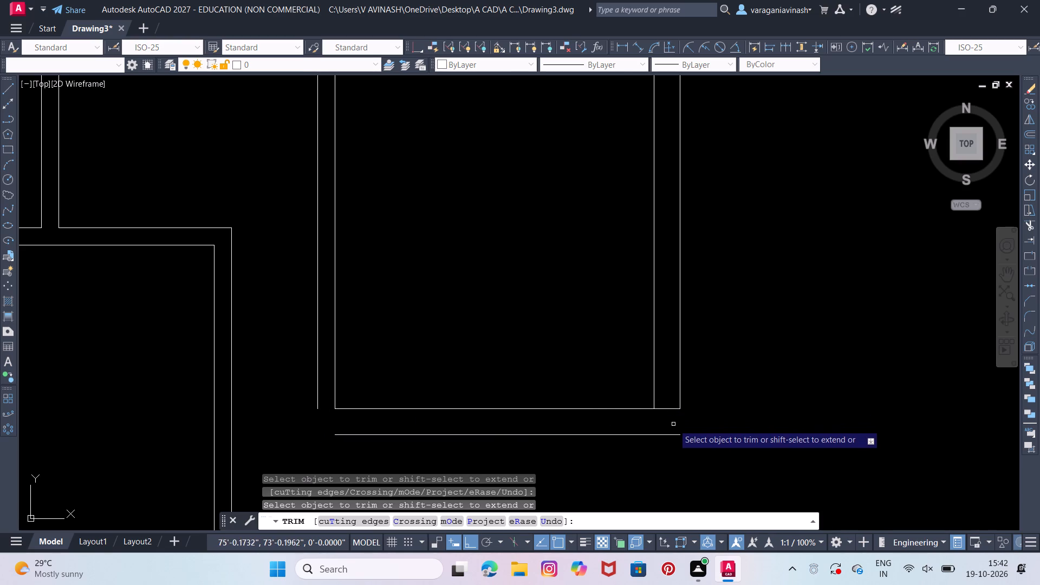
drag(668, 402, 668, 417)
key(Escape)
key(Escape)
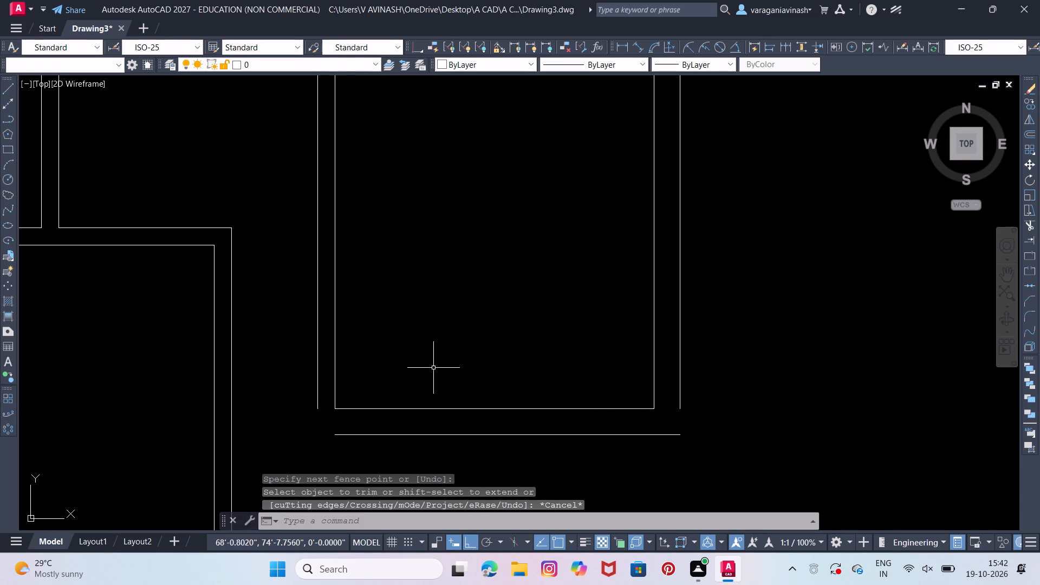
Stretch the left end of the outer bottom line 6" to align with the outer left wall line, making it 10'-6" long.
click(340, 437)
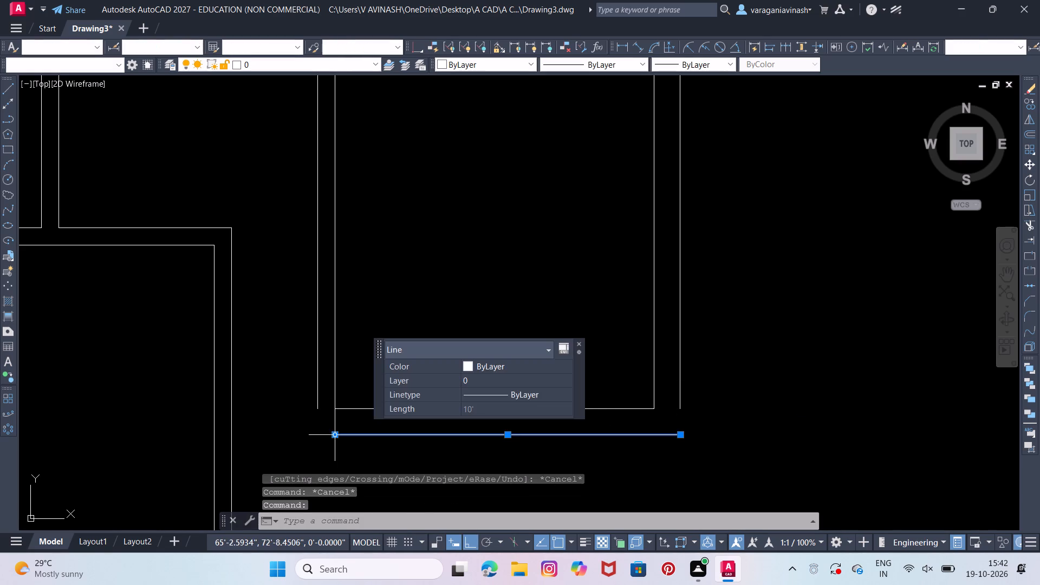
click(336, 435)
click(315, 433)
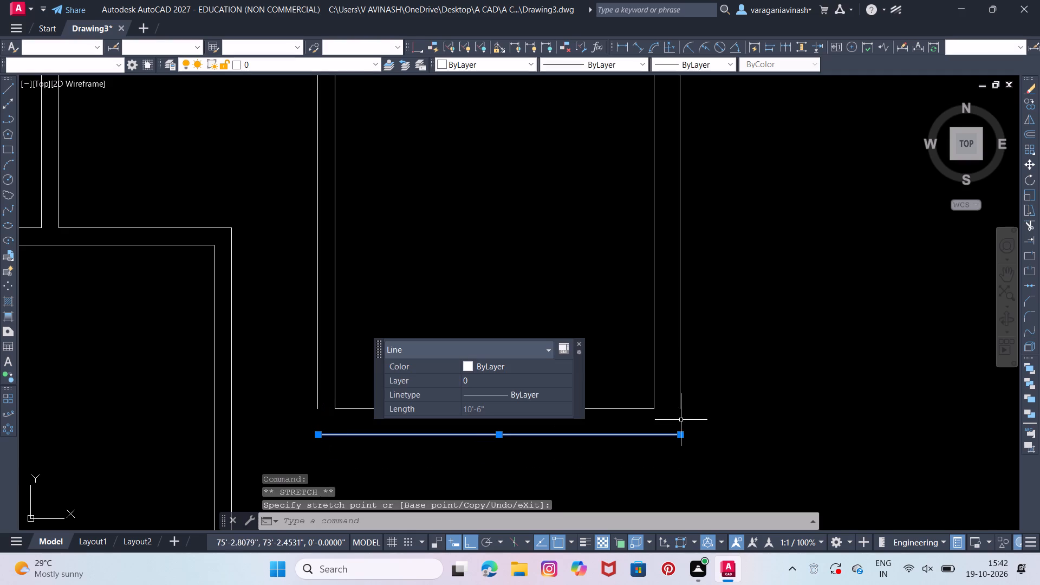
key(Escape)
key(Escape)
Extend the new room's outer right and outer left lines down to the outer bottom line.
key(e)
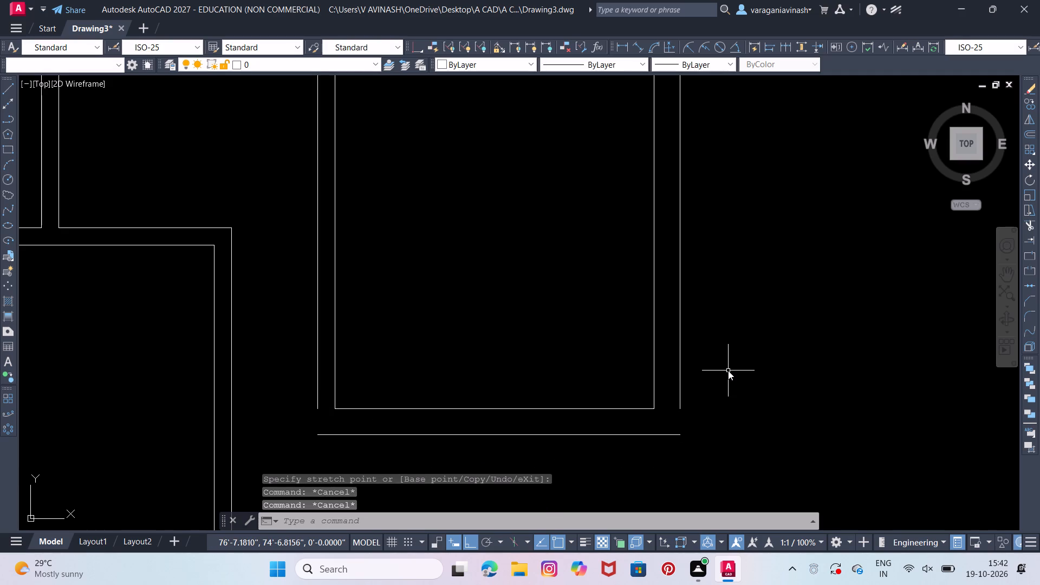
key(x)
click(795, 398)
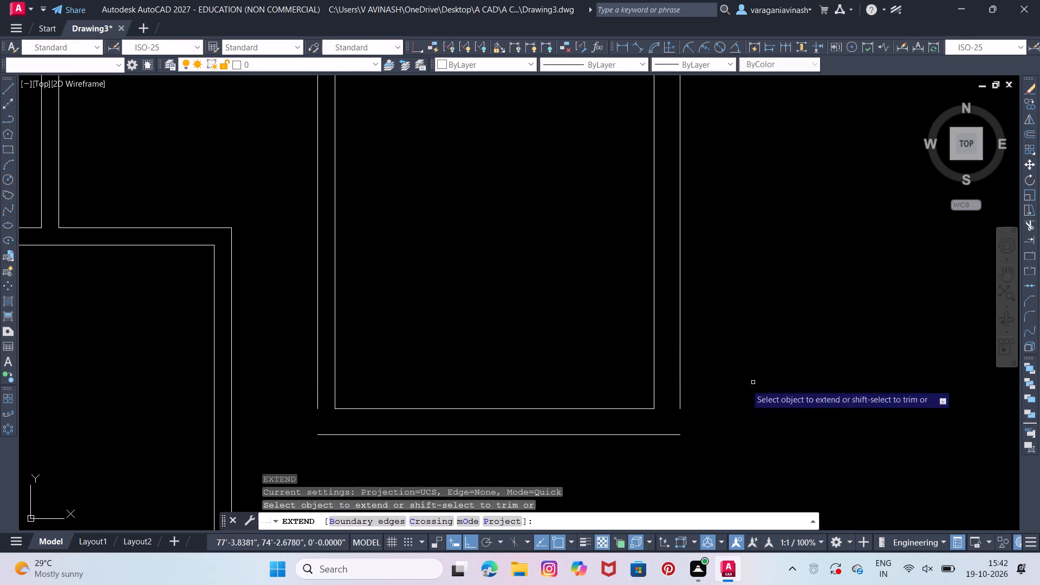
click(679, 393)
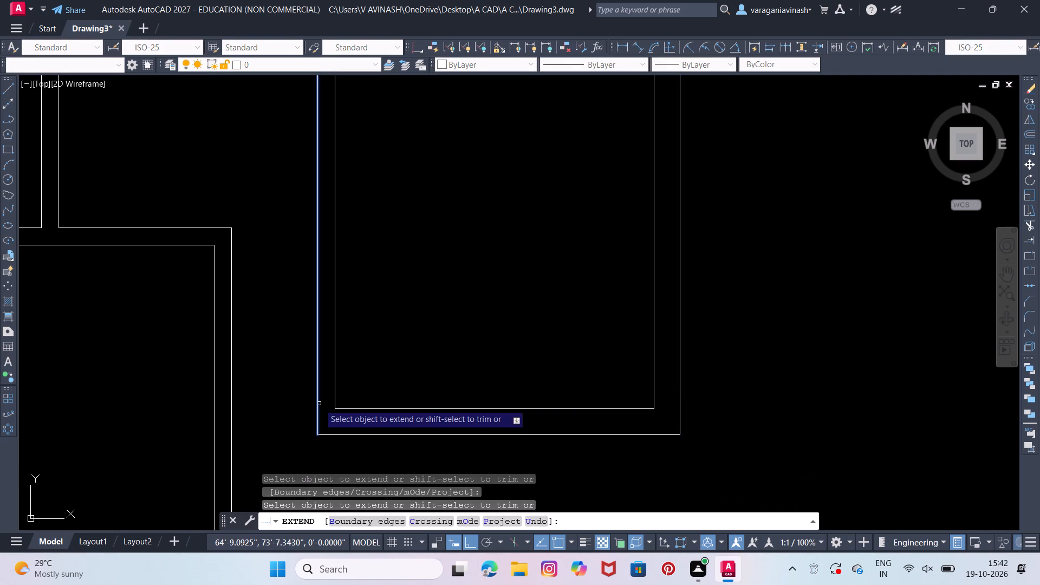
click(319, 404)
key(Escape)
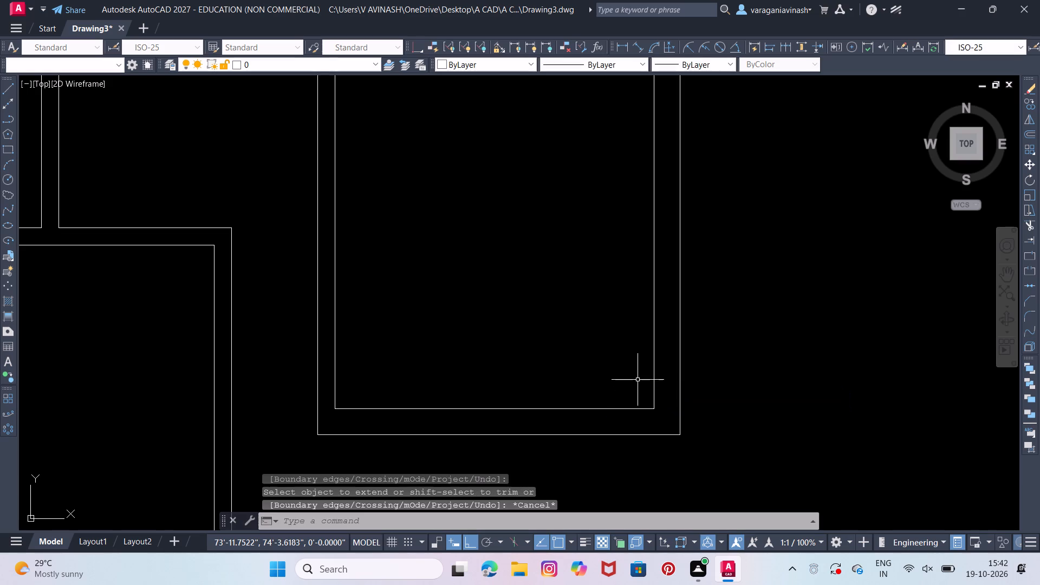
key(Escape)
key(Escape)
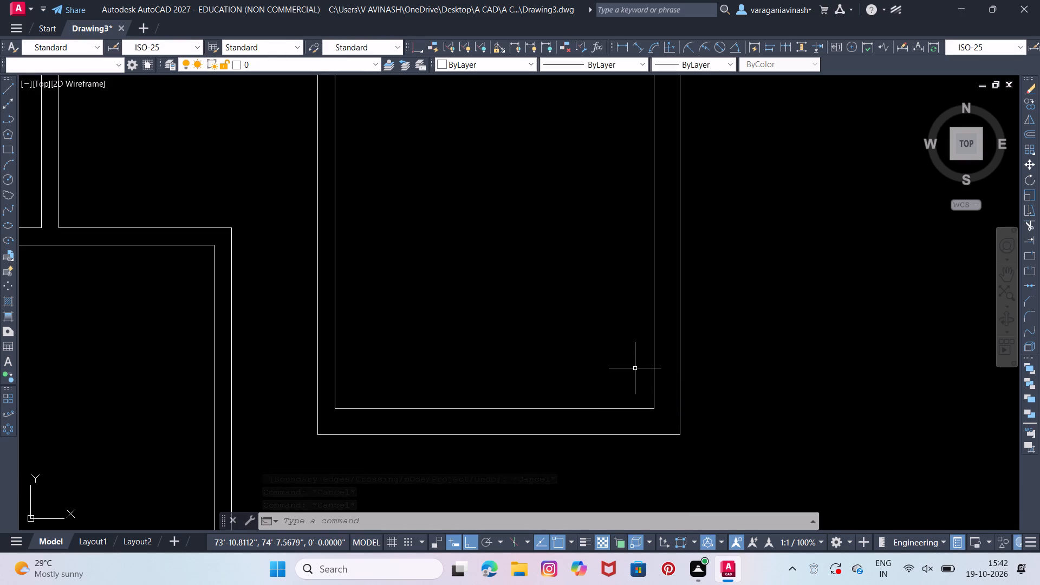
Stretch the new room's outer left line down to the lower-left room's outer bottom level, making it 19' long.
scroll(437, 431, down, 3)
scroll(470, 386, up, 1)
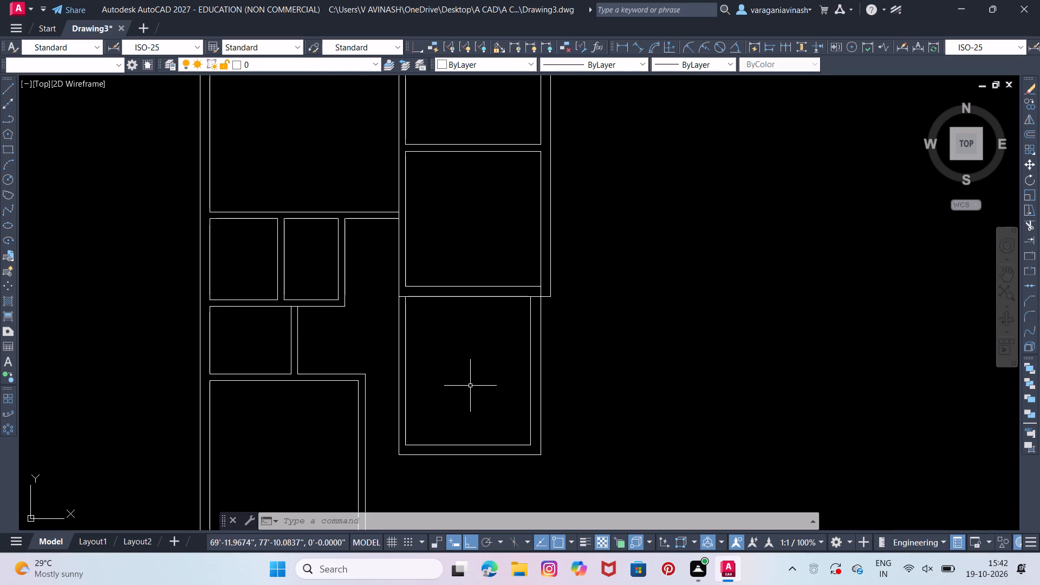
middle_drag(460, 374, 483, 335)
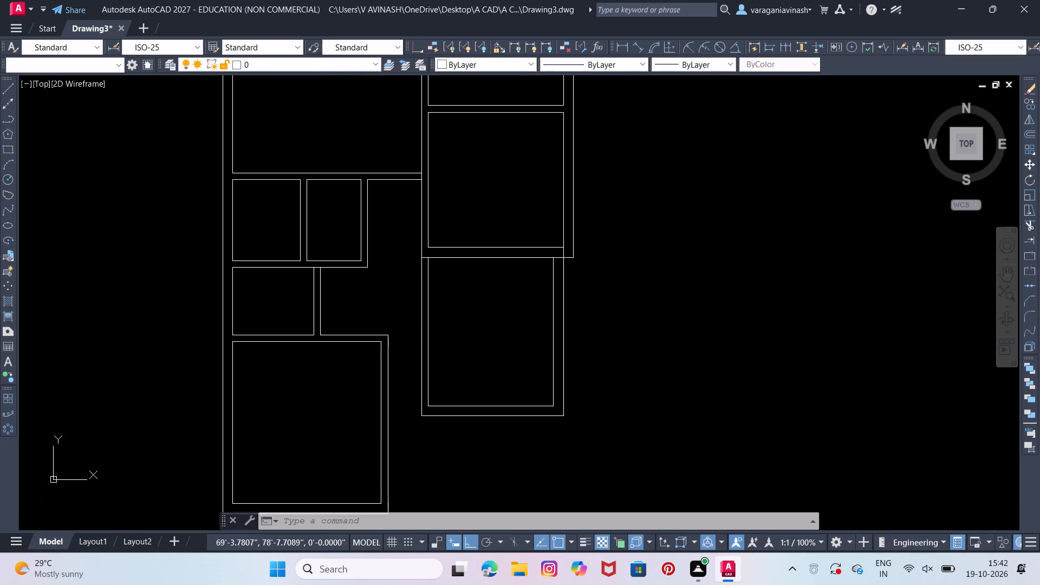
middle_drag(468, 337, 467, 326)
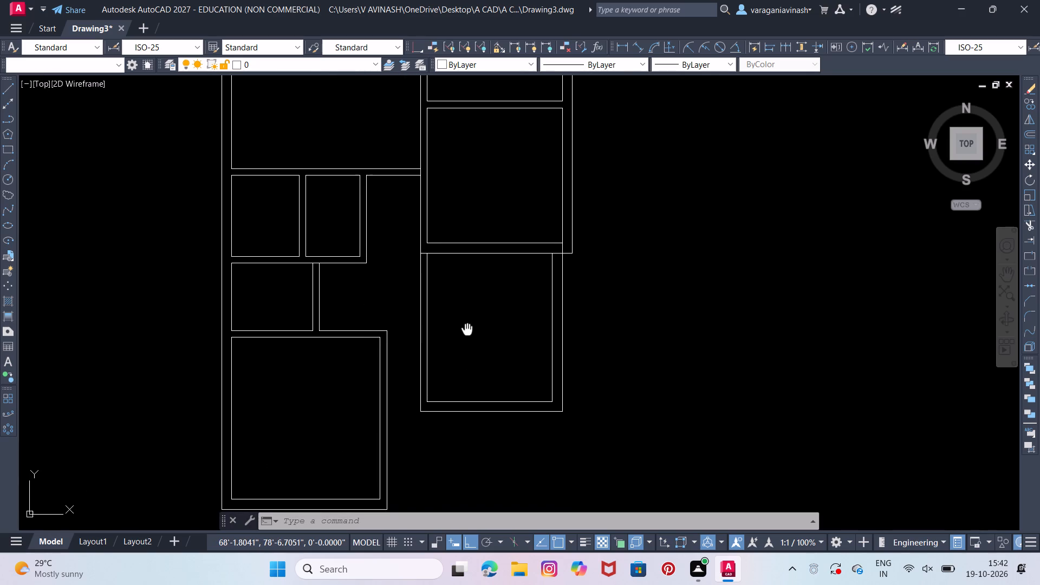
middle_drag(467, 326, 466, 308)
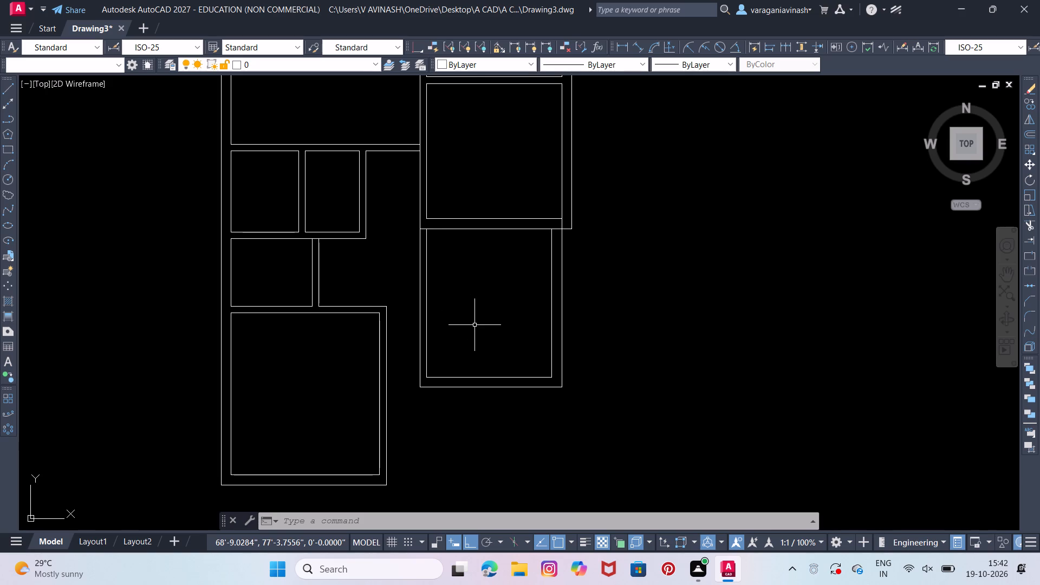
middle_drag(474, 327, 469, 306)
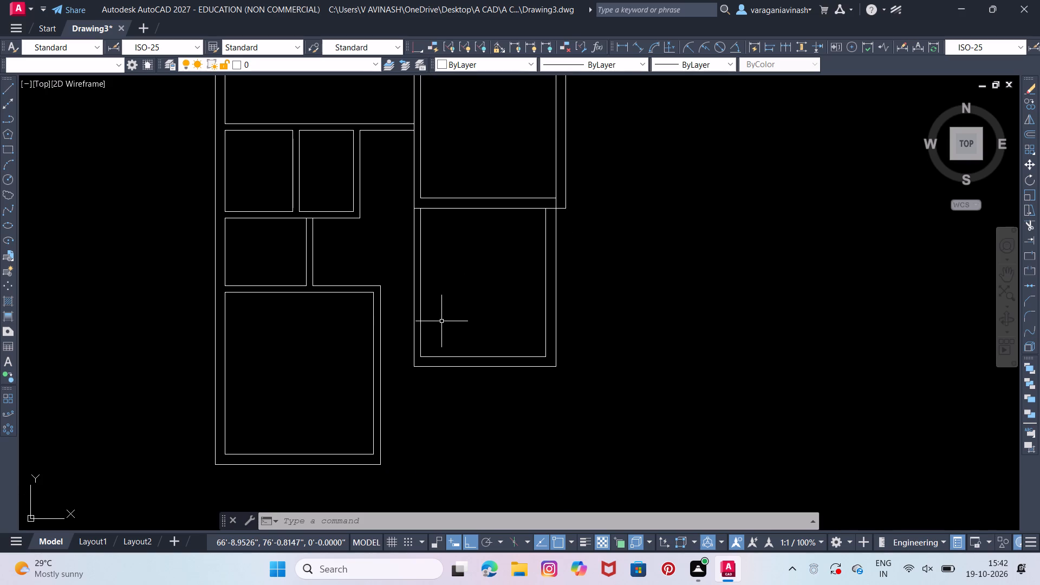
middle_drag(452, 417, 438, 391)
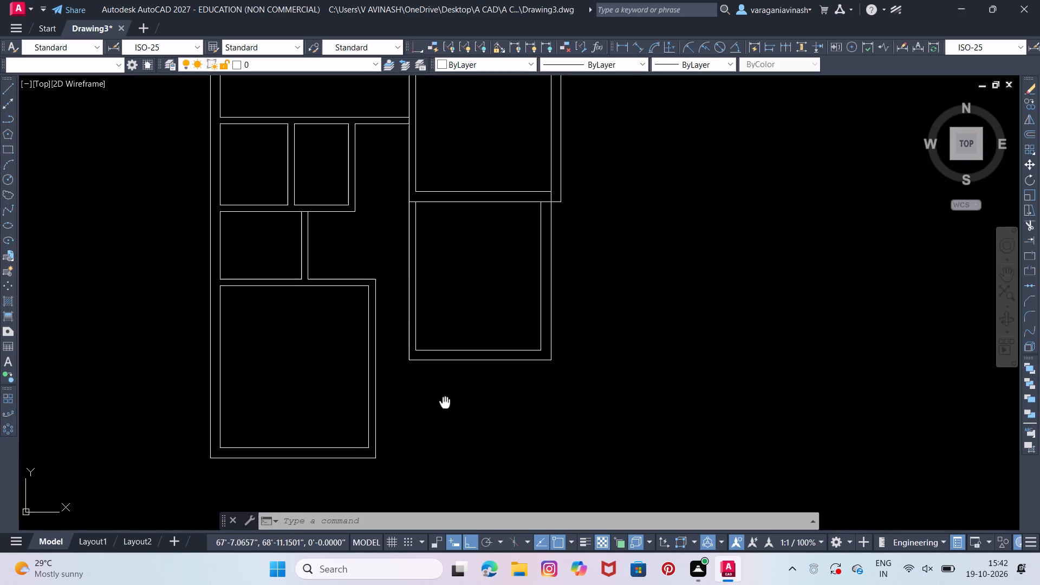
middle_drag(438, 391, 421, 353)
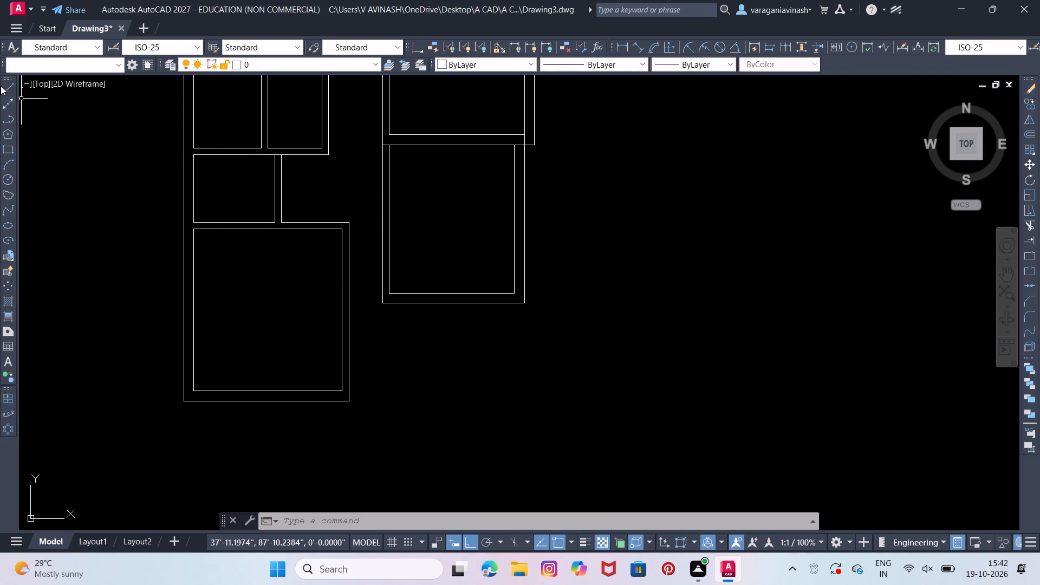
click(383, 279)
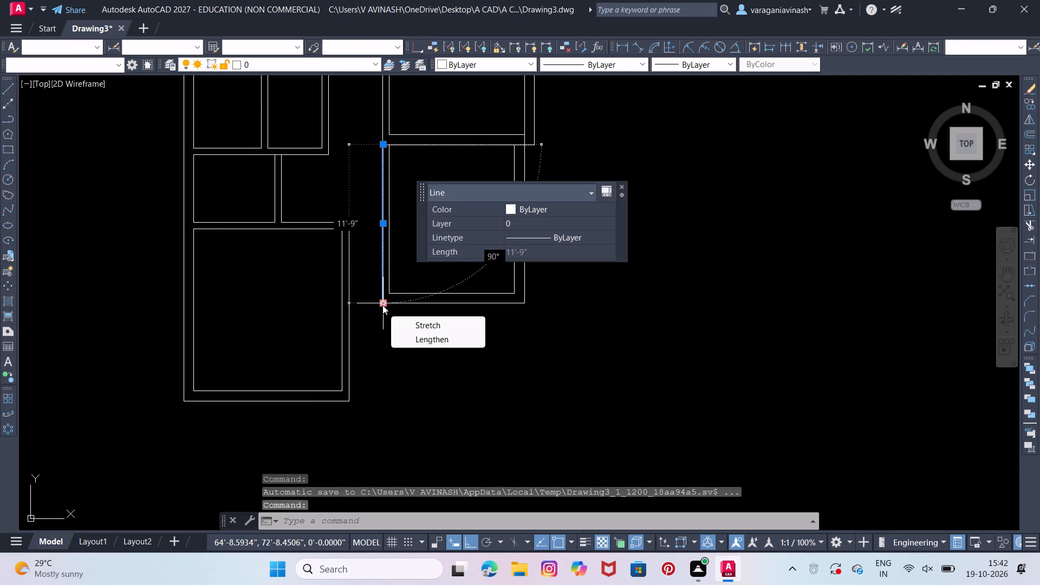
click(382, 305)
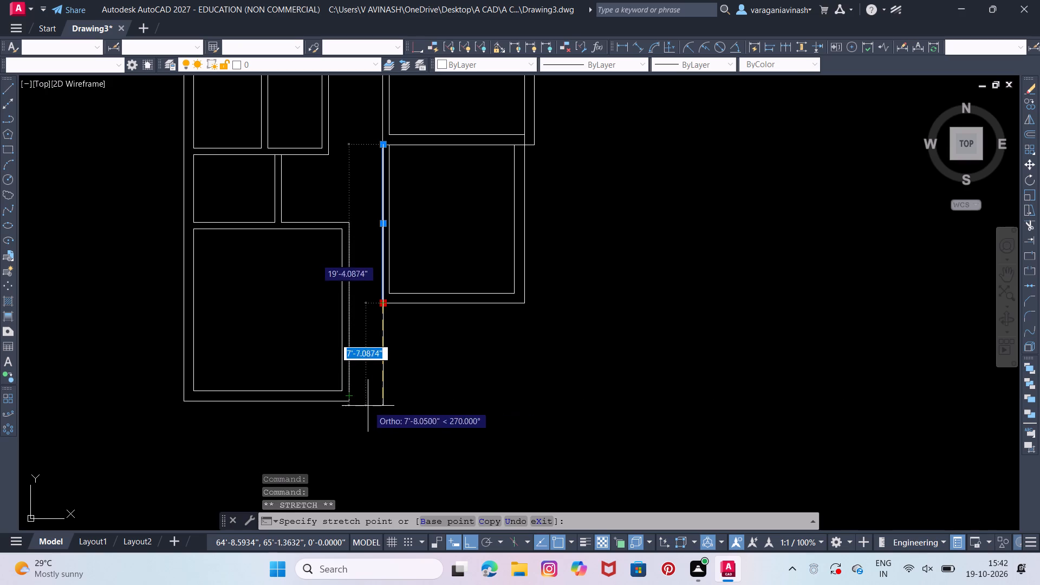
click(380, 405)
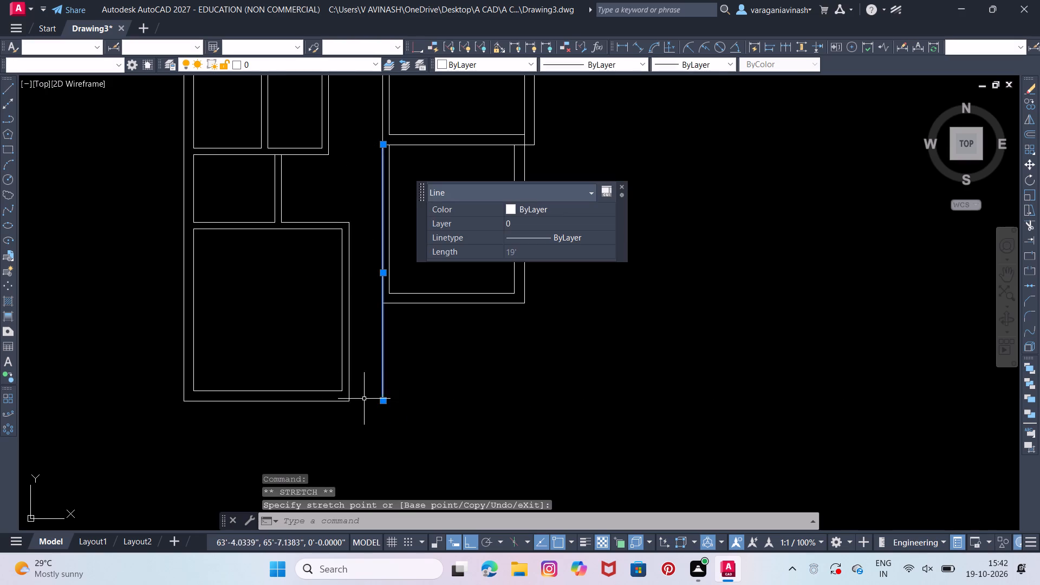
key(Escape)
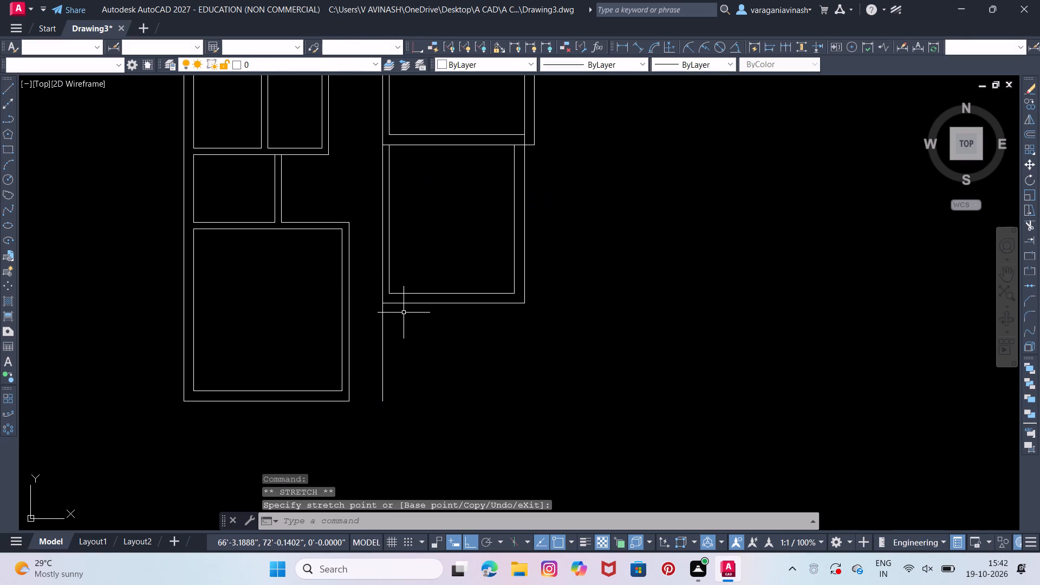
key(Escape)
Stretch the new room's inner left line down to end level with the extended outer left line.
click(391, 282)
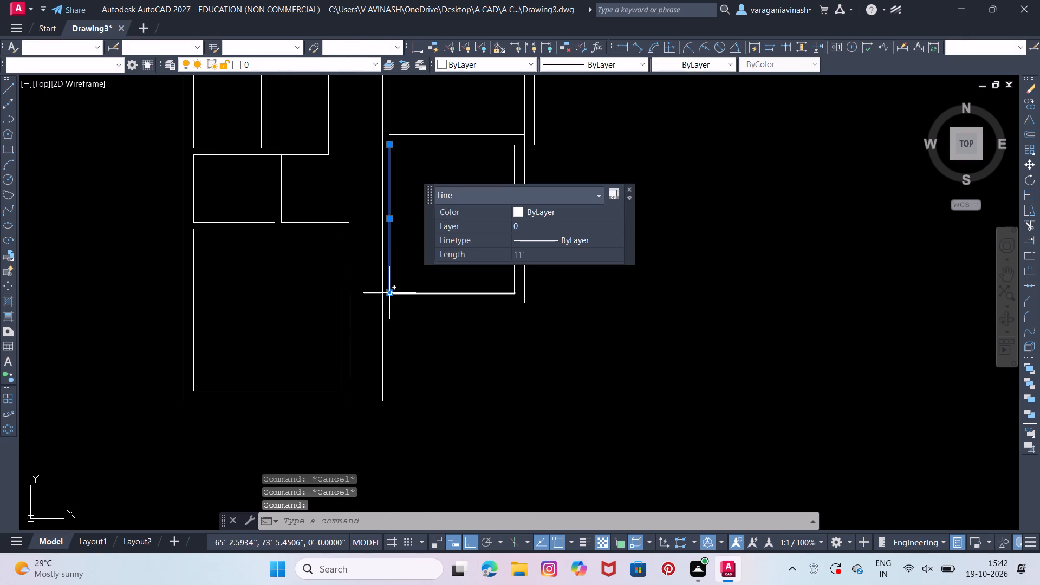
click(391, 292)
click(393, 404)
key(Escape)
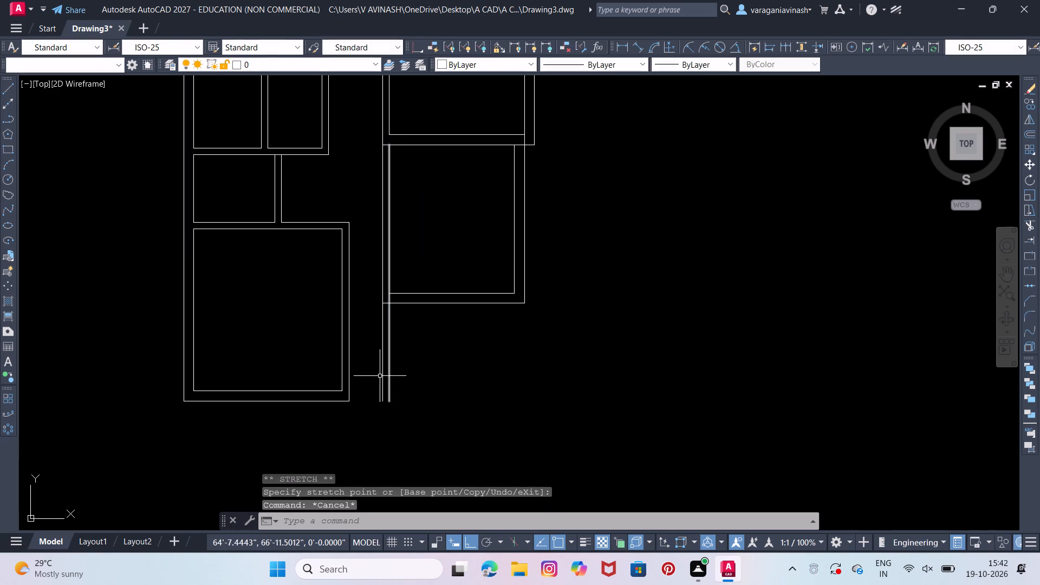
Draw a short horizontal line closing the bottom ends of the two extended left wall lines.
click(9, 90)
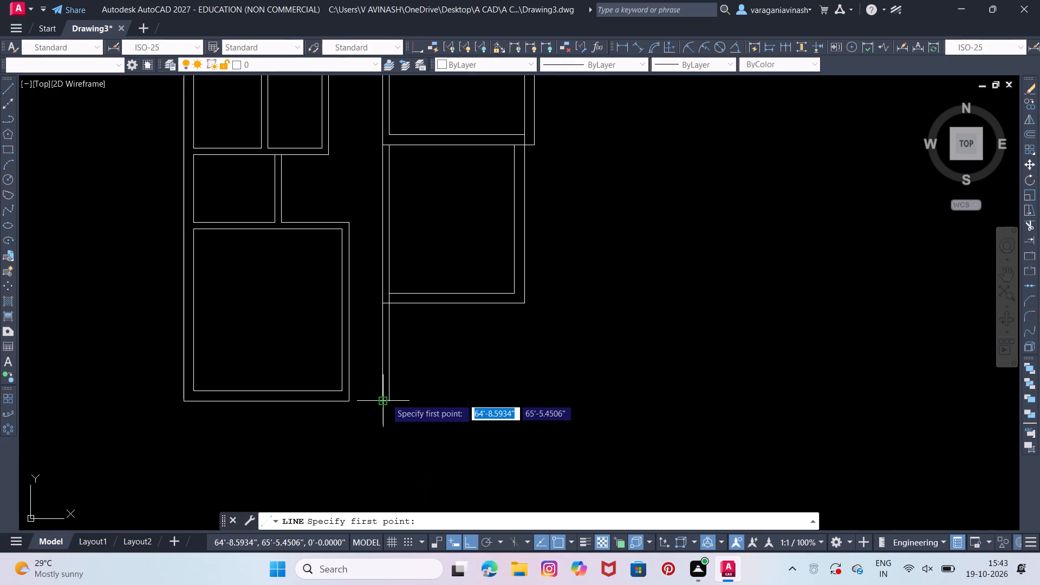
click(386, 398)
click(392, 399)
key(Escape)
right_click(402, 395)
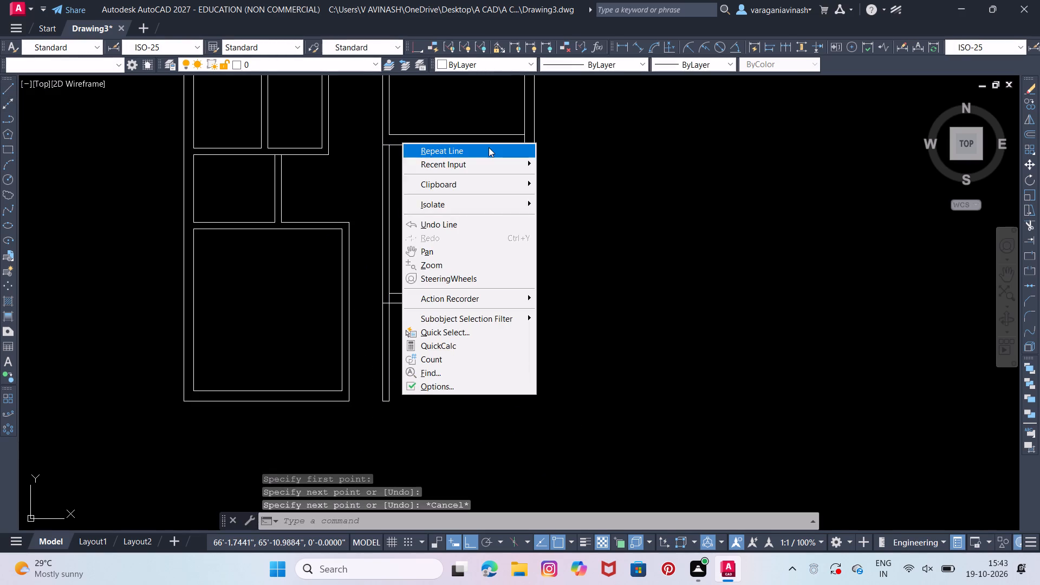
click(488, 147)
key(Escape)
key(Escape)
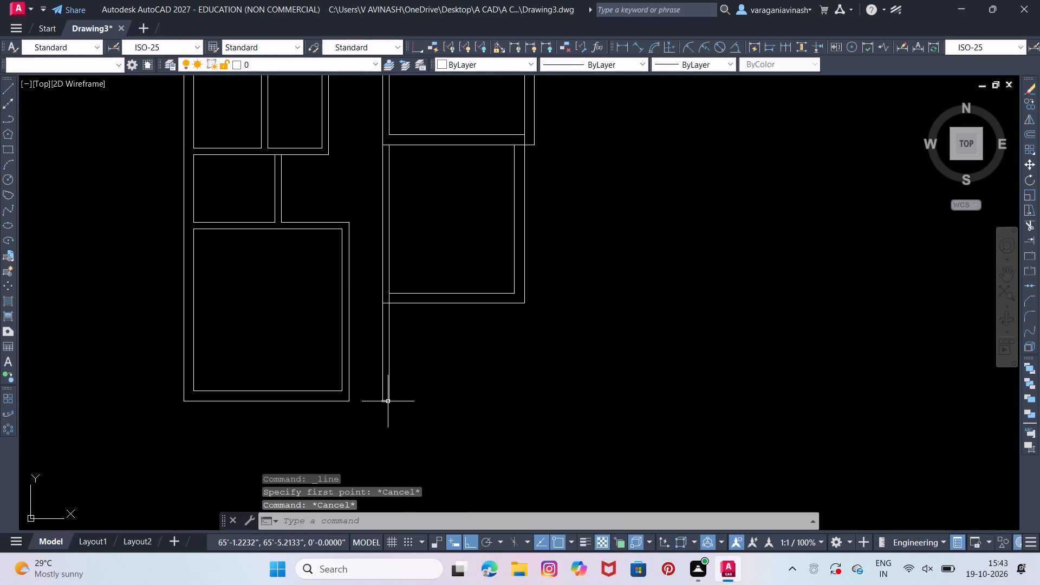
Stretch the left end of the closing line to the lower-left room's outer bottom-right corner.
click(388, 401)
click(383, 401)
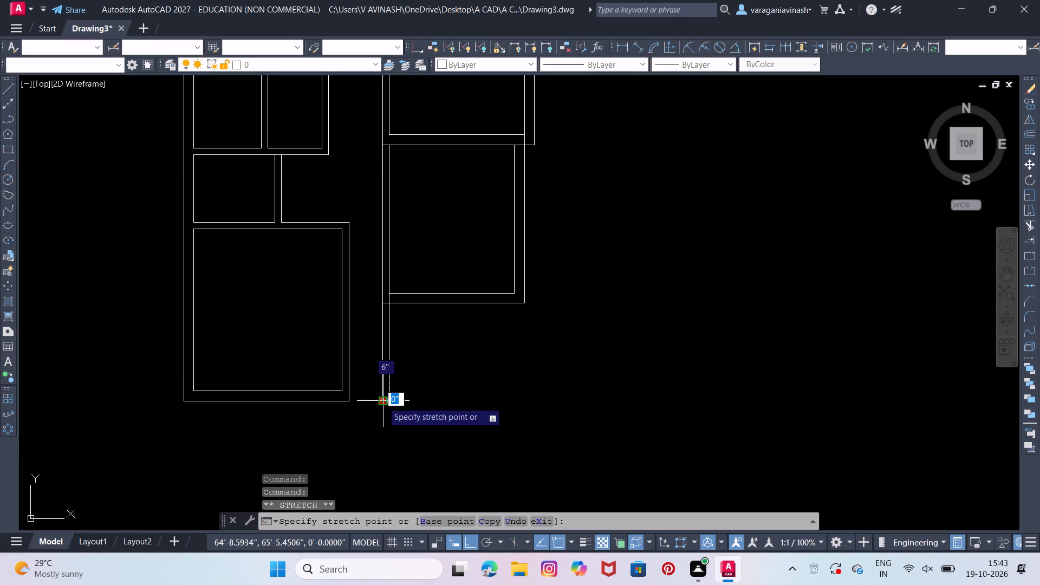
click(351, 402)
key(Escape)
key(Escape)
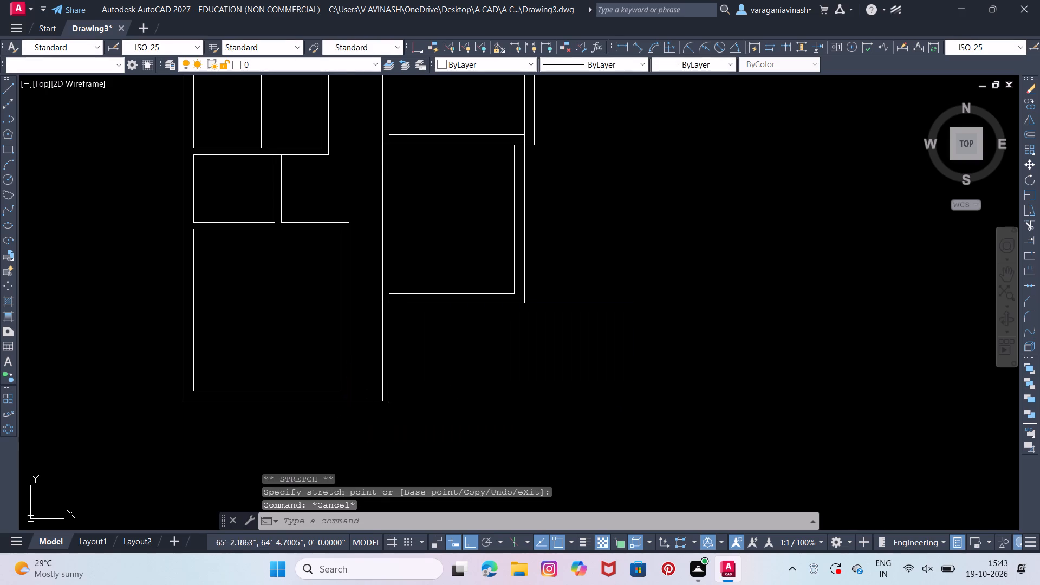
Draw a horizontal line from the lower-left room's inner bottom-right corner across to the far line of the extended wall.
right_click(372, 374)
click(414, 131)
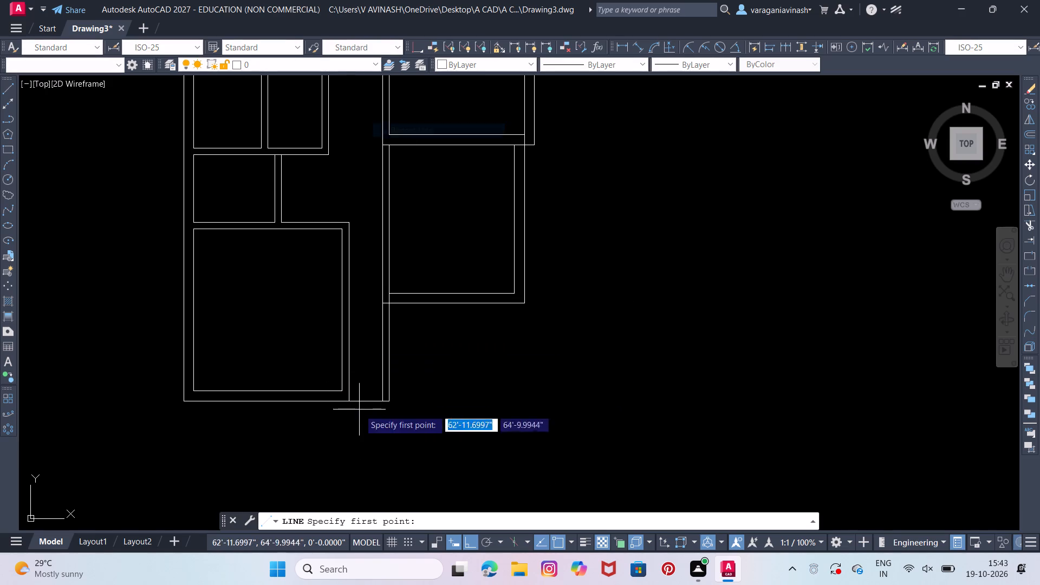
click(339, 389)
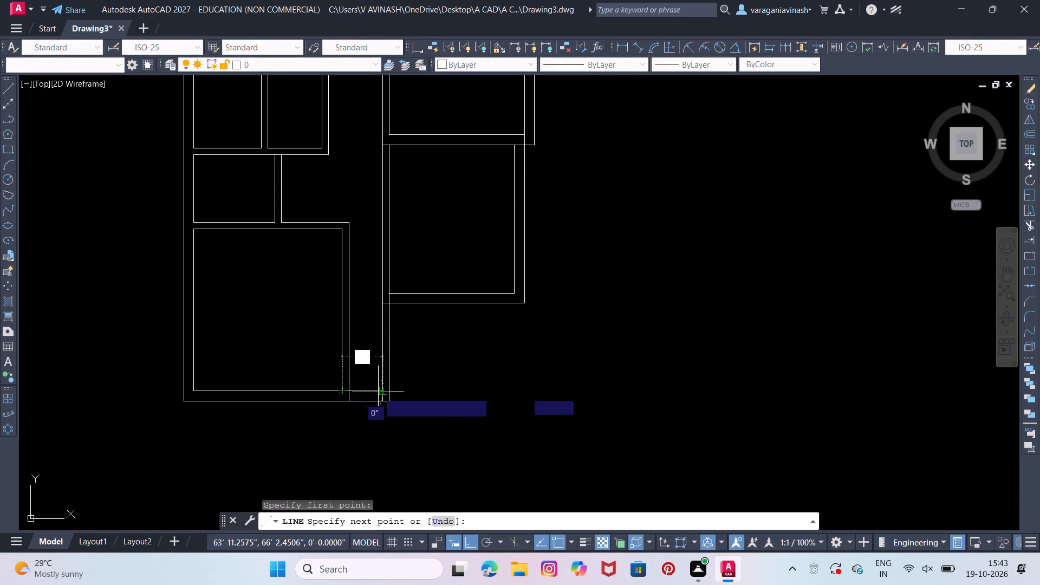
click(391, 393)
key(Escape)
key(Escape)
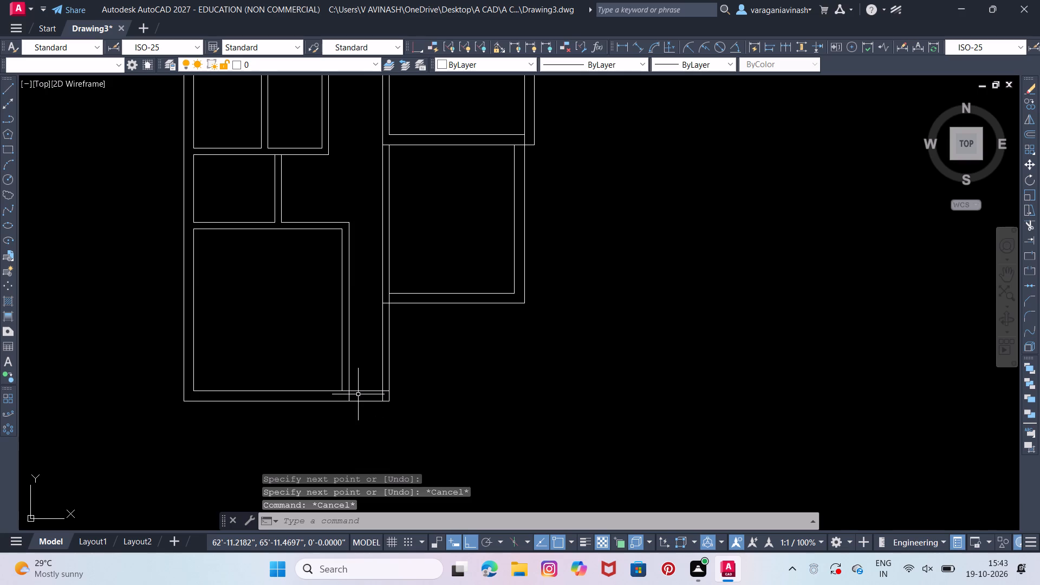
Trim the overlapping line segments at both bottom corners of the narrow passage between the lower-left room and the extended wall.
text(tr)
key(Return)
key(Return)
scroll(360, 395, up, 3)
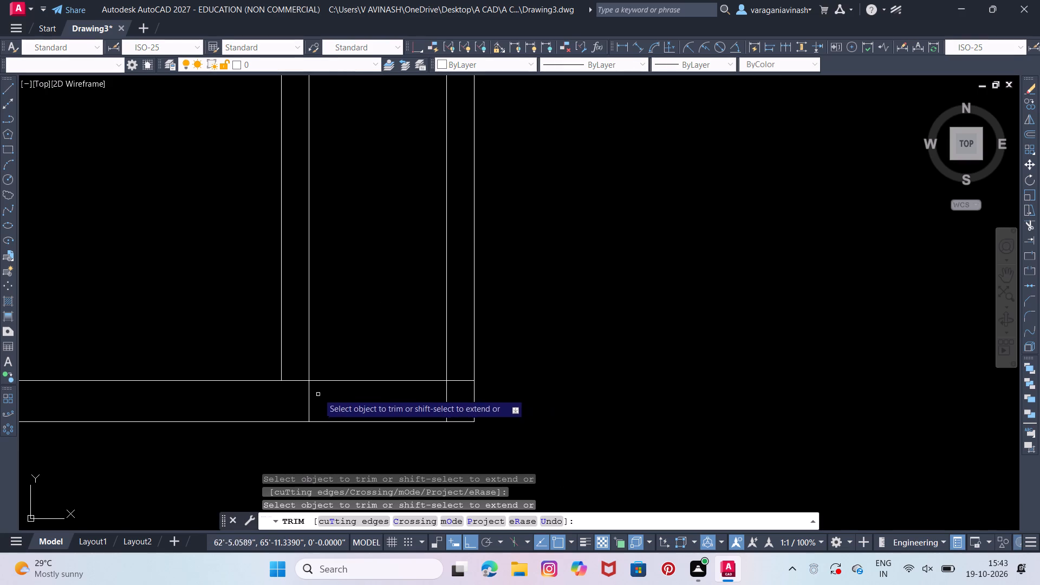
drag(298, 377, 315, 404)
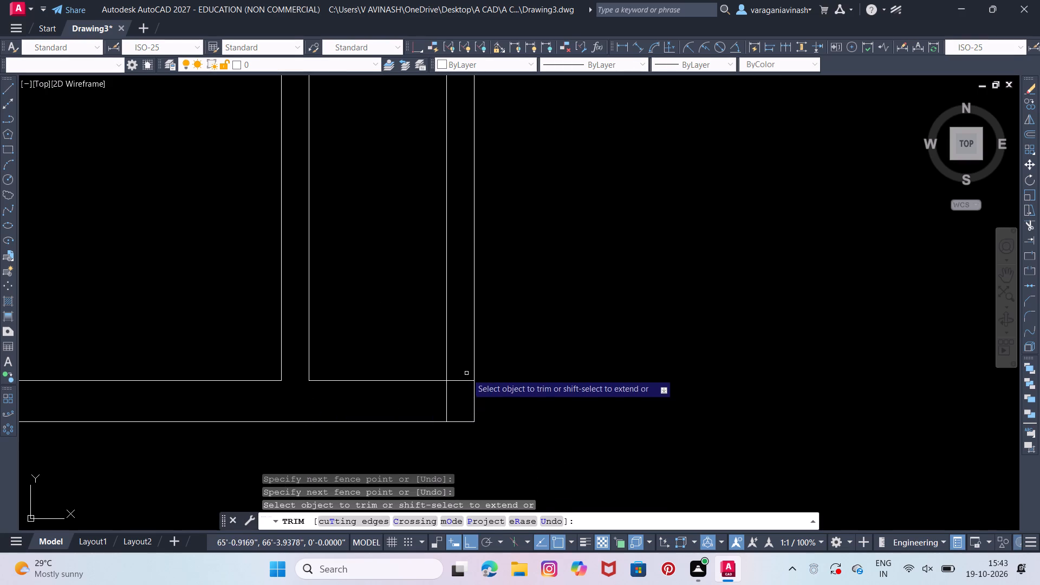
drag(466, 373, 443, 403)
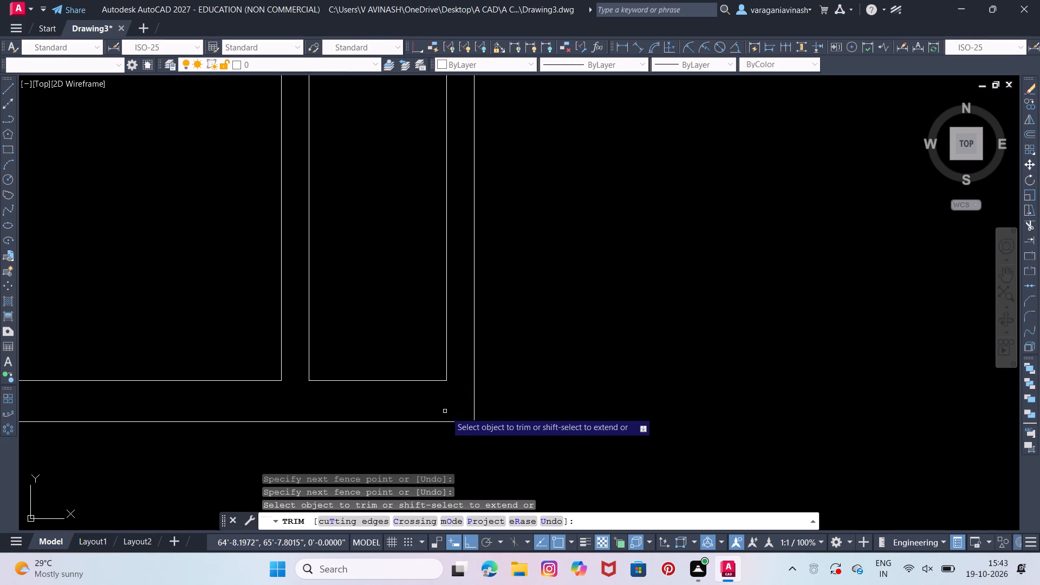
Trim the segments closing off the wall thickness where the new room's bottom wall meets the extended left wall.
scroll(447, 413, down, 1)
middle_drag(465, 344, 444, 434)
drag(433, 270, 433, 259)
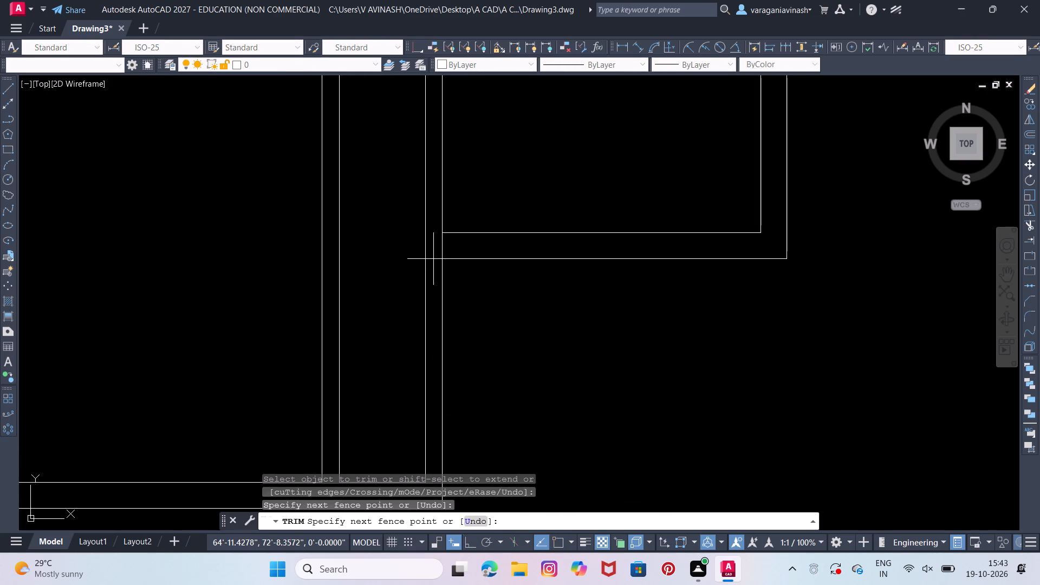
drag(433, 259, 433, 258)
scroll(439, 277, down, 1)
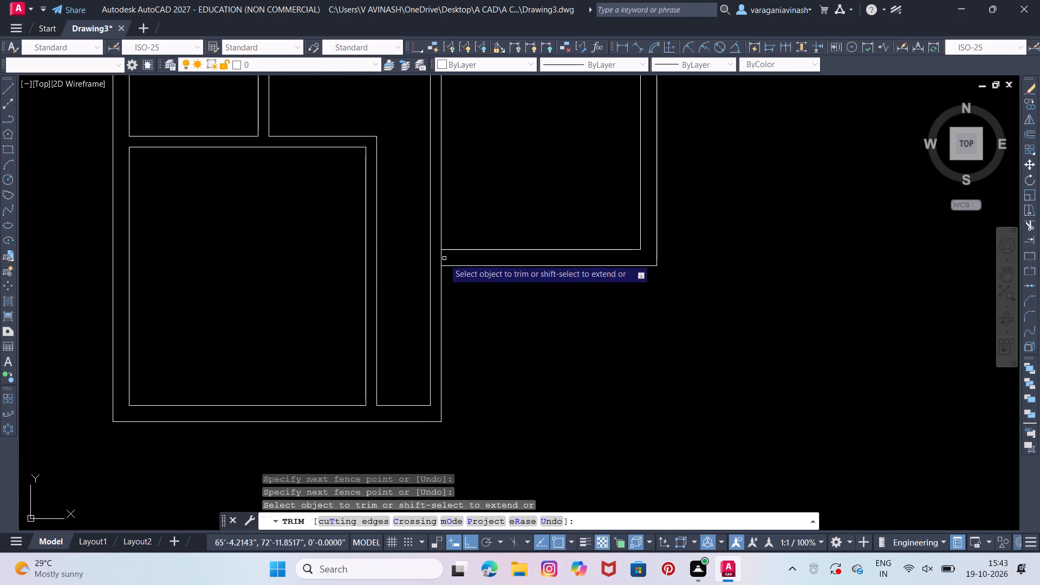
click(443, 258)
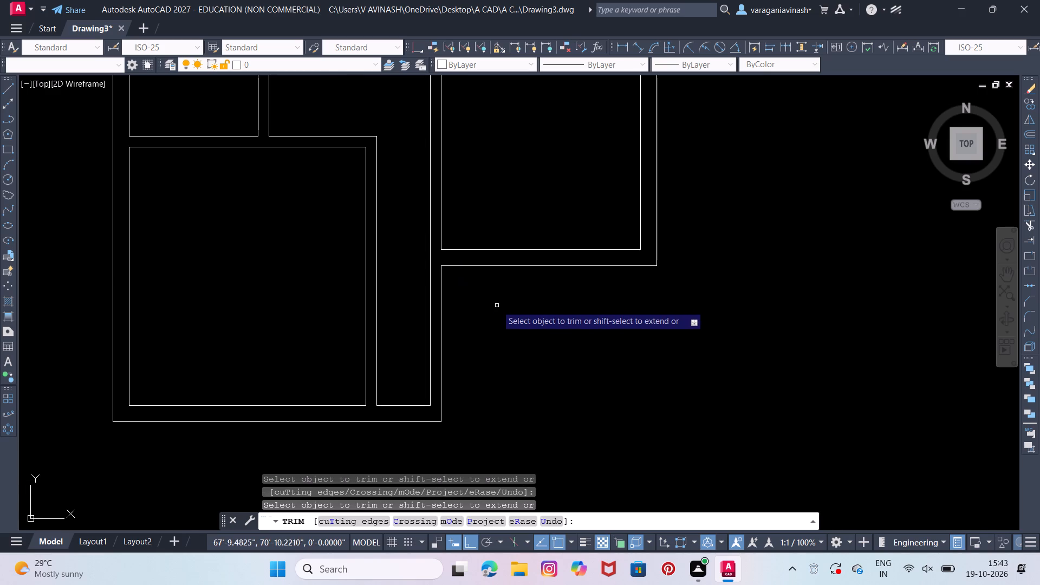
scroll(489, 311, down, 1)
key(Escape)
key(Escape)
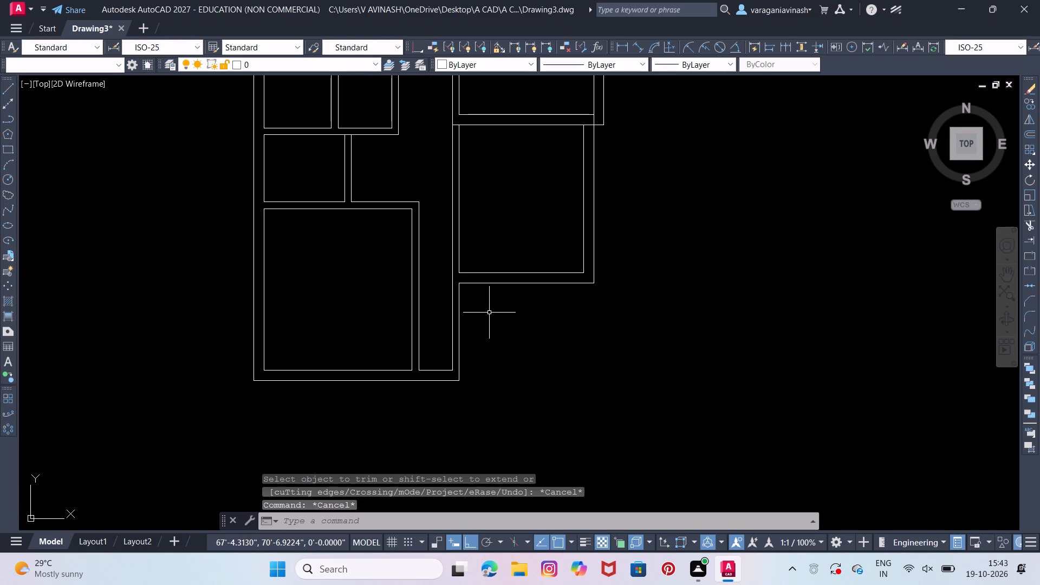
Review the whole floor plan layout from the lower rooms up to the top rooms.
middle_drag(465, 282, 408, 260)
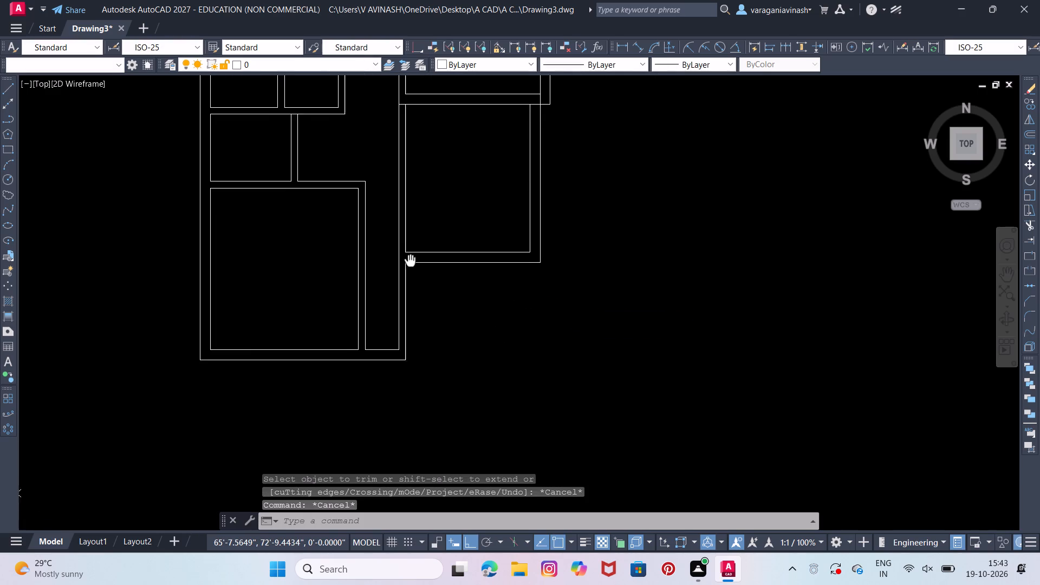
middle_drag(408, 260, 404, 258)
middle_drag(465, 297, 437, 290)
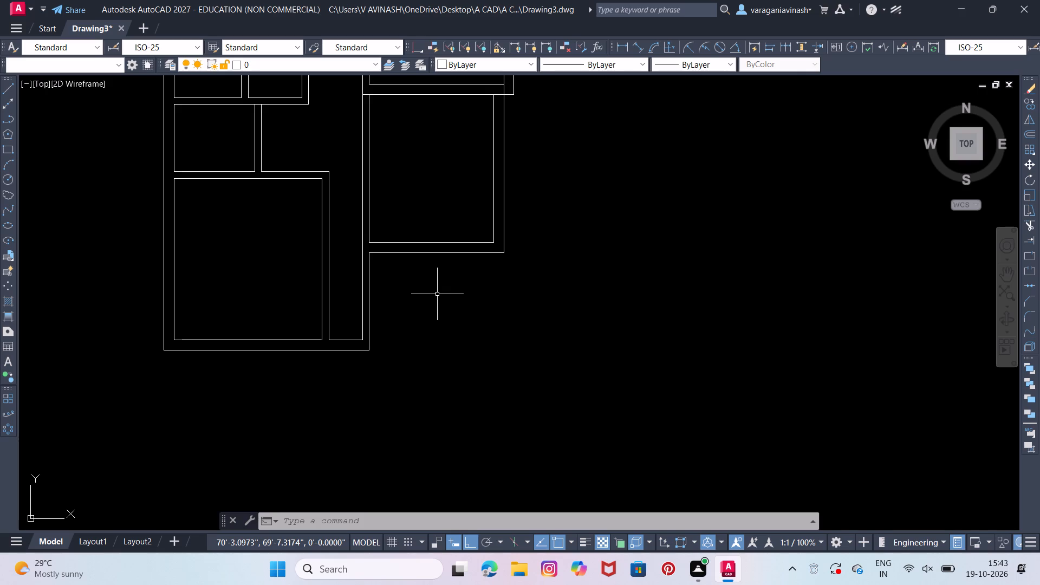
scroll(167, 167, down, 1)
middle_drag(205, 190, 205, 224)
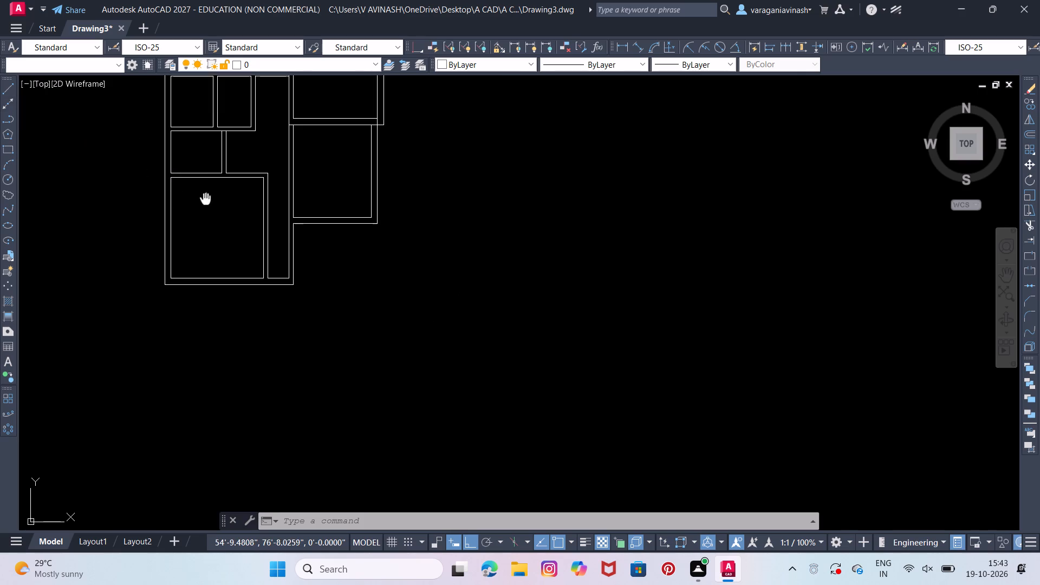
middle_drag(205, 224, 204, 391)
middle_drag(240, 326, 240, 307)
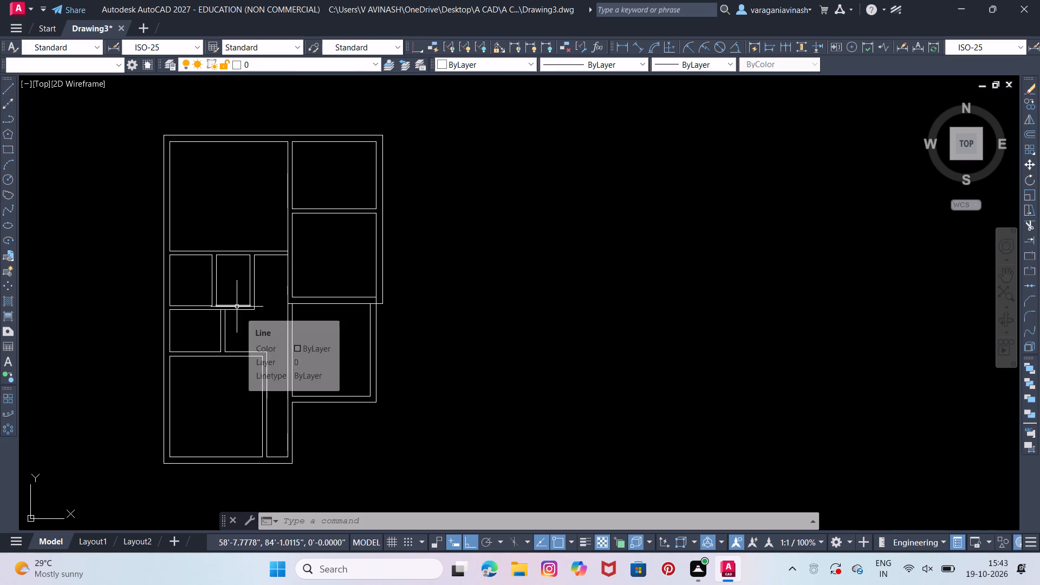
middle_drag(329, 421, 321, 383)
Offset the outer line of the extended wall below the new room 4' outward, away from the passage.
scroll(326, 382, up, 2)
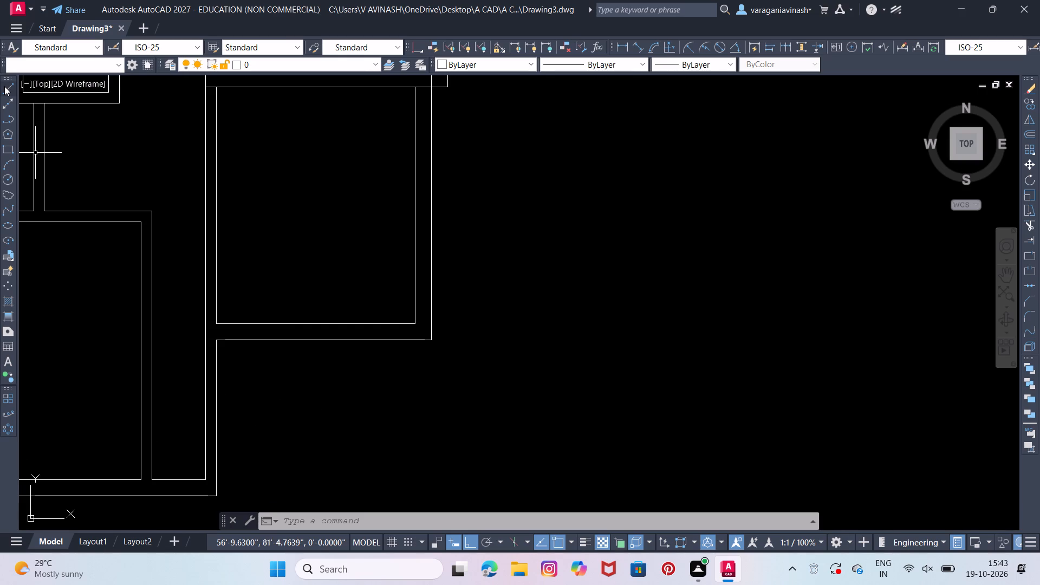
click(4, 86)
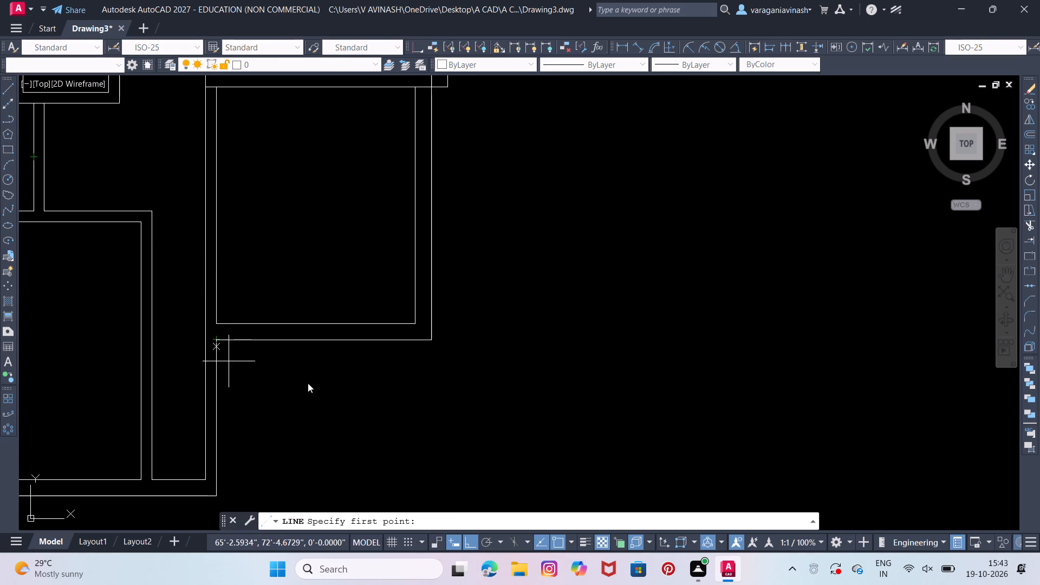
key(Escape)
key(o)
key(Return)
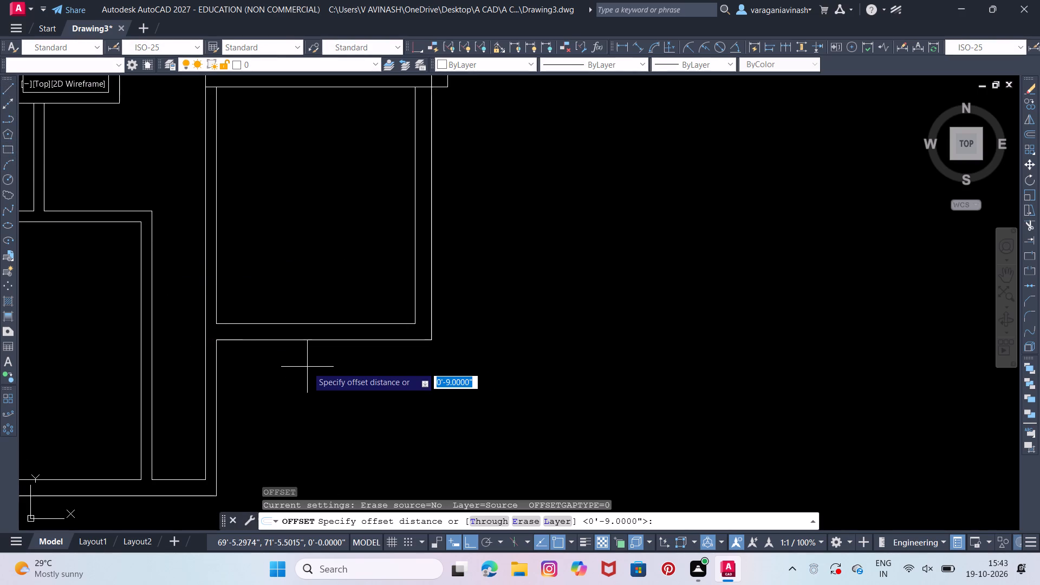
text(4')
key(Return)
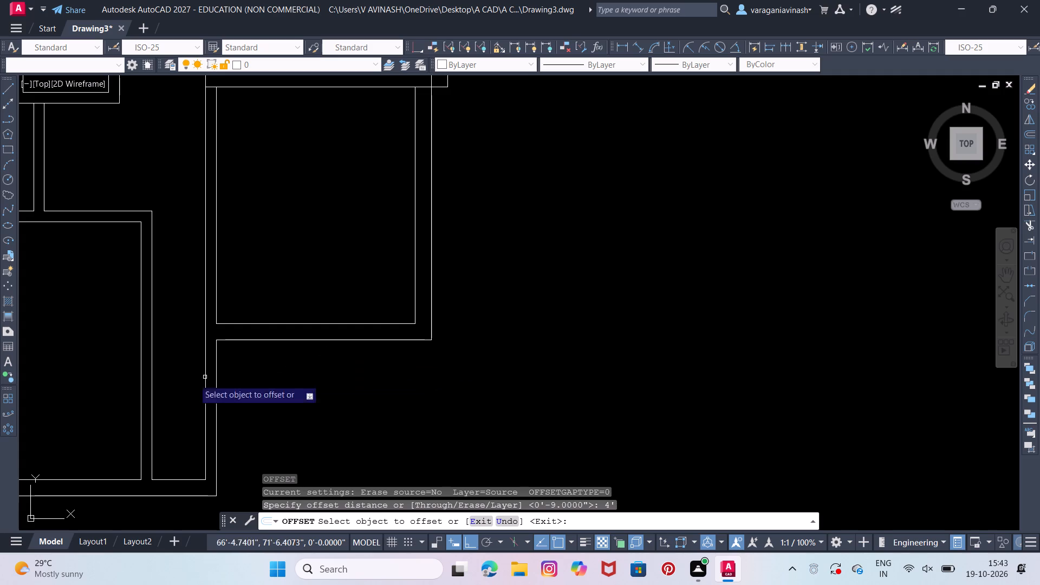
click(216, 405)
click(363, 380)
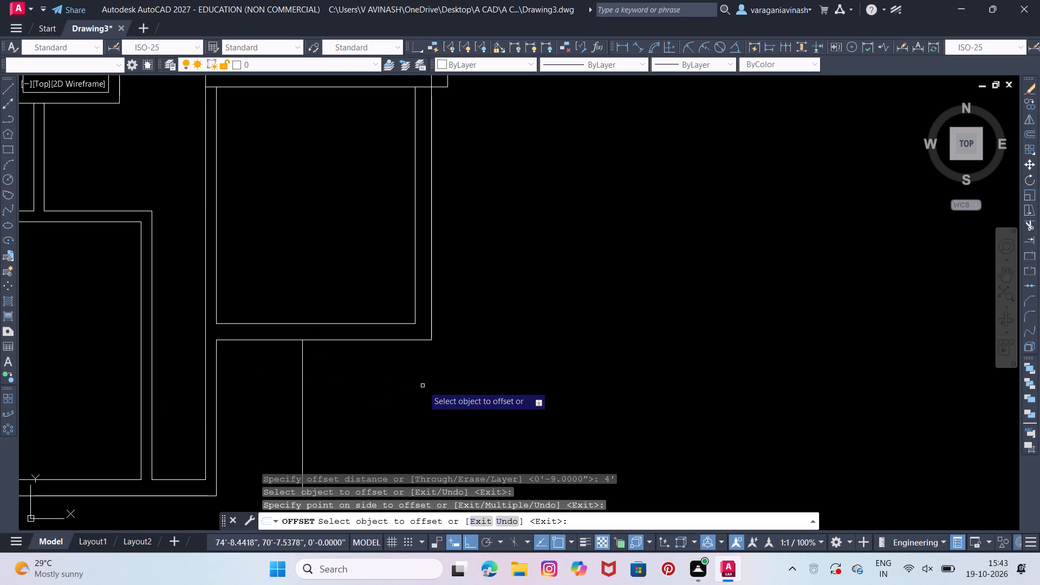
middle_drag(422, 386, 438, 330)
key(Escape)
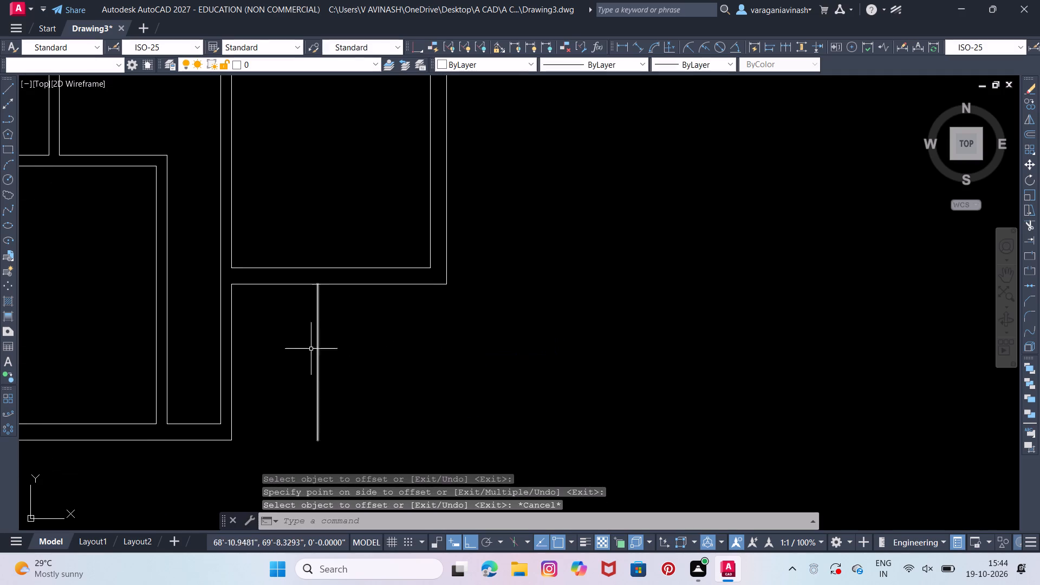
key(Escape)
Measure the length of the offset vertical line below the new room with a linear dimension.
click(618, 48)
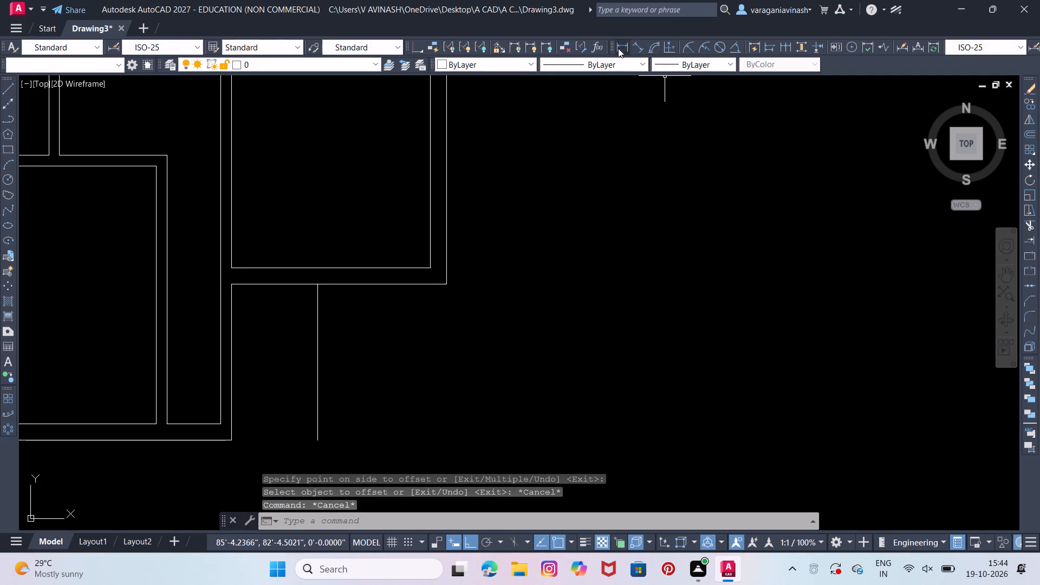
click(316, 283)
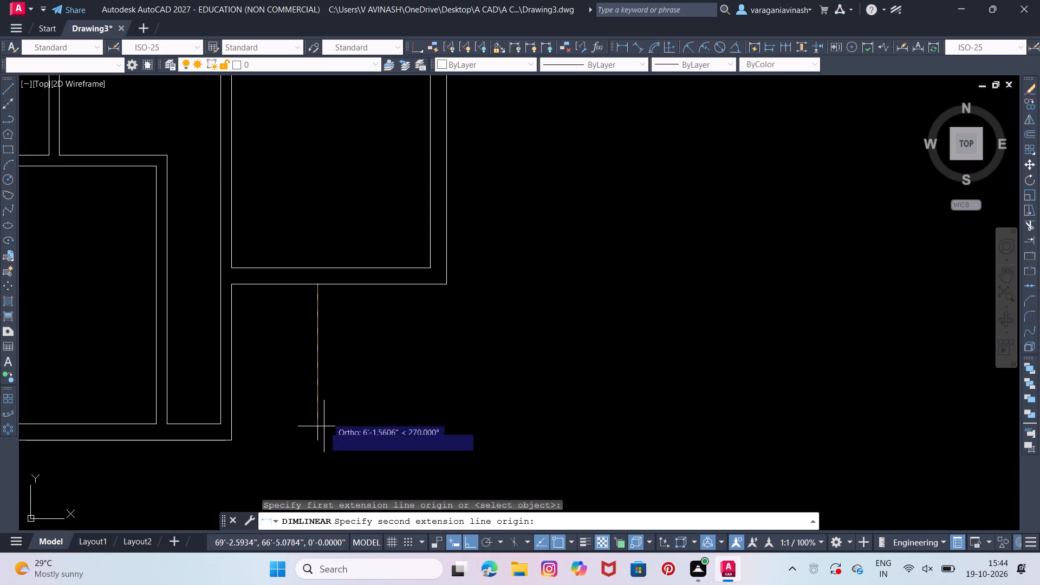
click(320, 439)
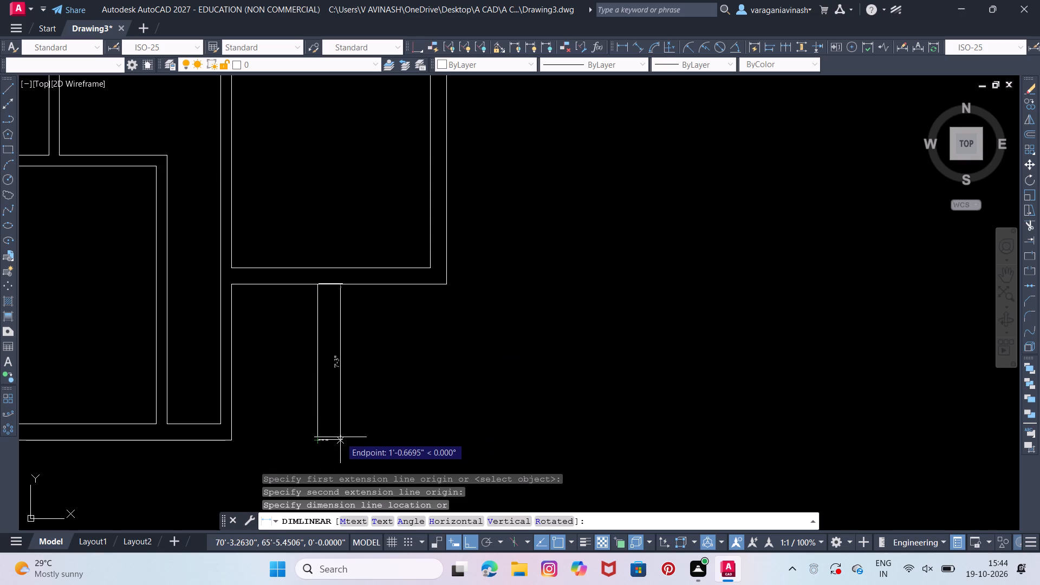
key(Escape)
key(Escape)
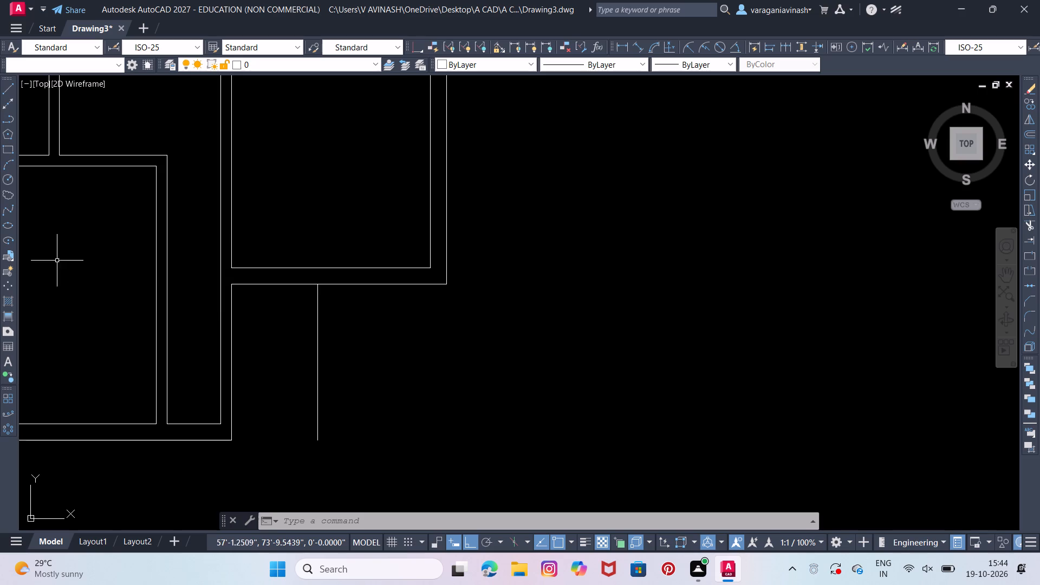
Draw a 2' horizontal line from the extended wall's inner line into the narrow passage, near its bottom end.
click(8, 93)
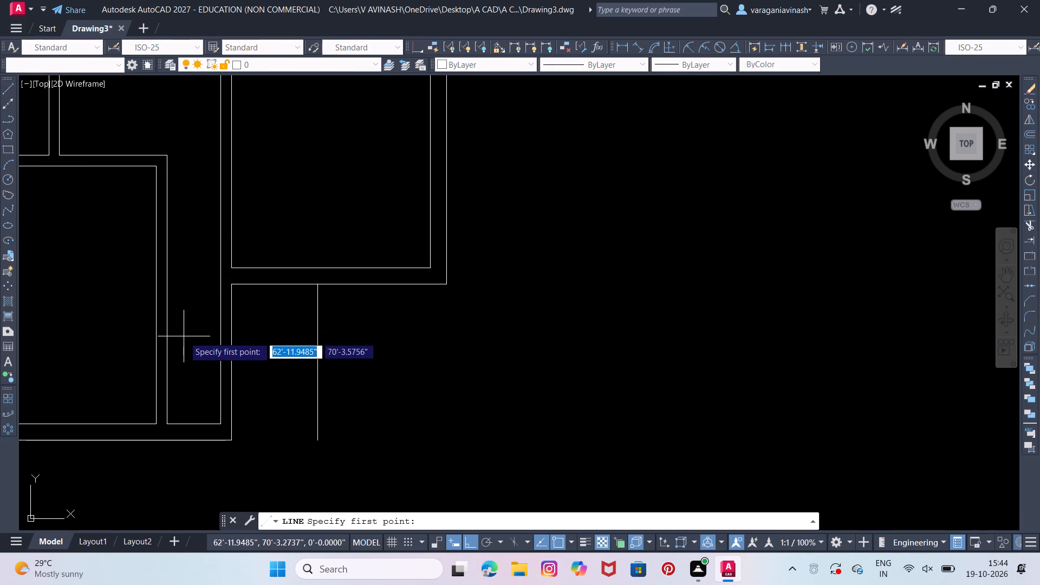
click(221, 382)
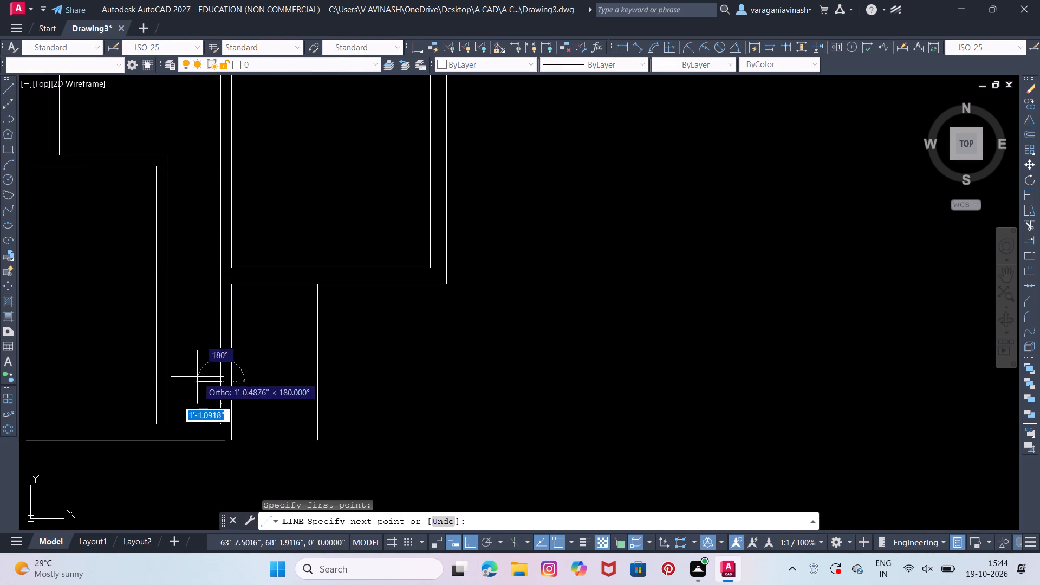
text(2')
key(Return)
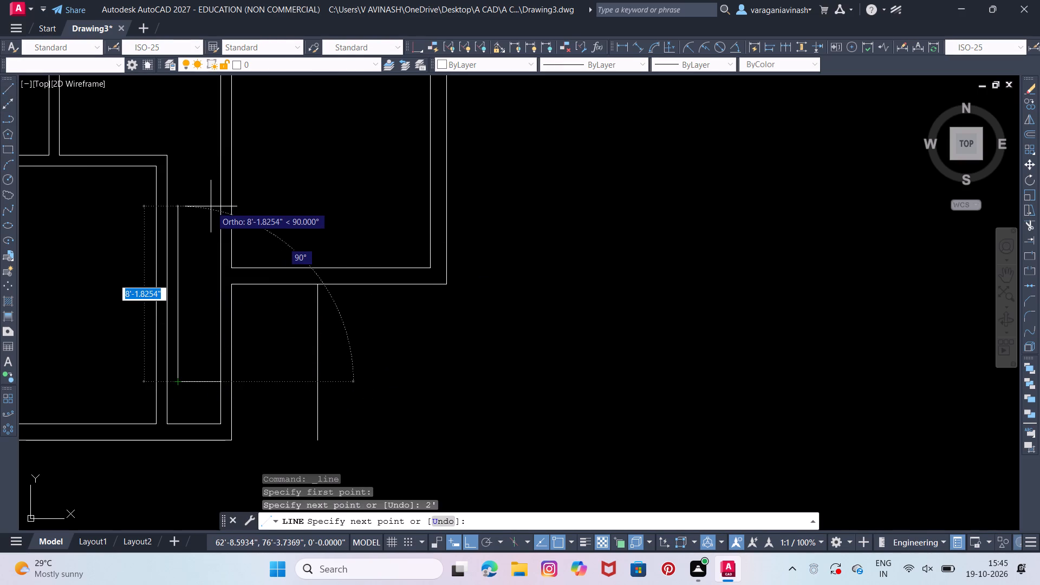
key(Escape)
key(Escape)
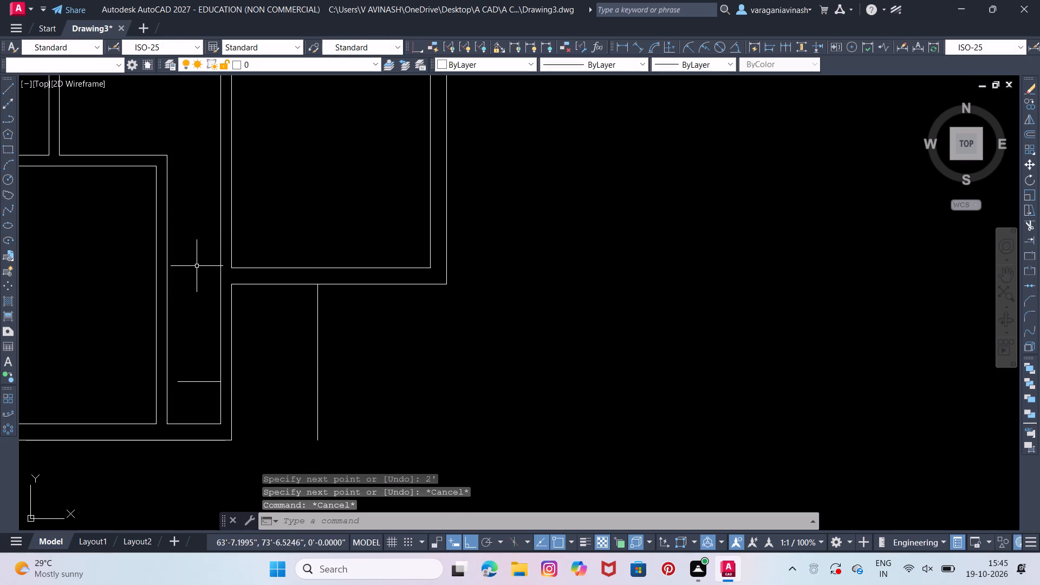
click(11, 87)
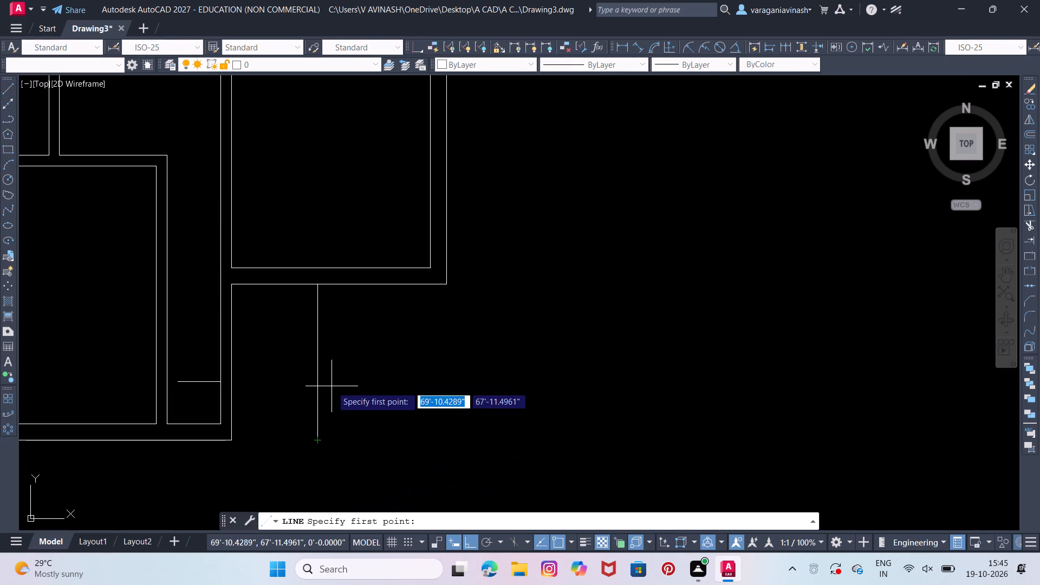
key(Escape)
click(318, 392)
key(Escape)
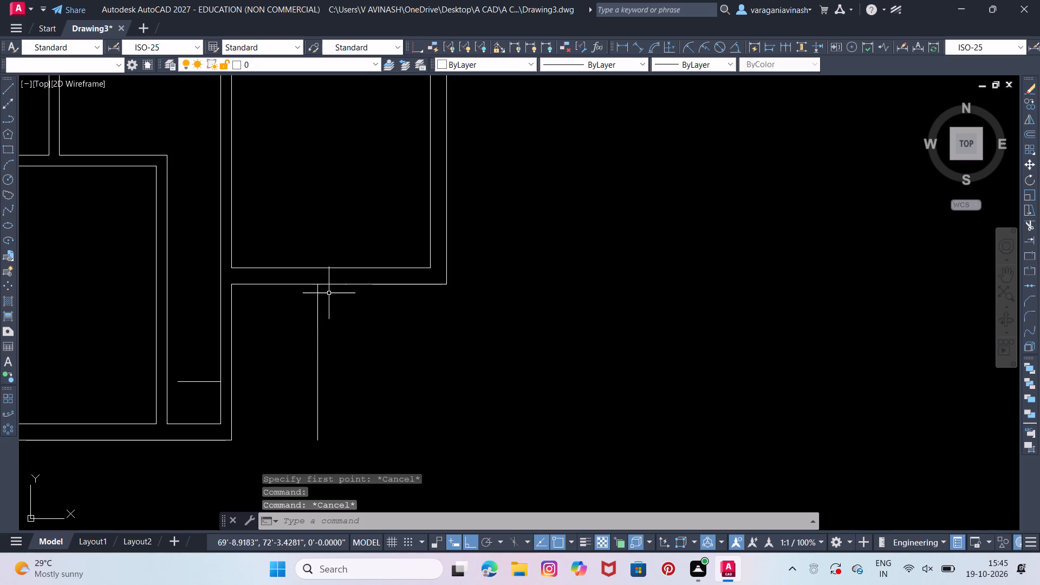
Stretch the upper endpoint of the offset vertical line 6' downward from the new room's bottom wall.
click(317, 331)
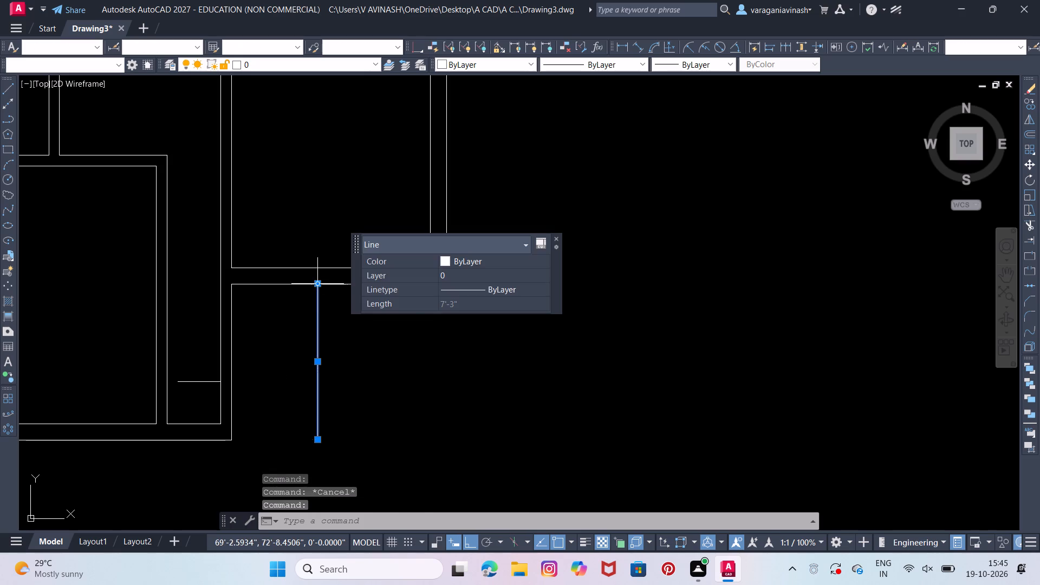
click(314, 285)
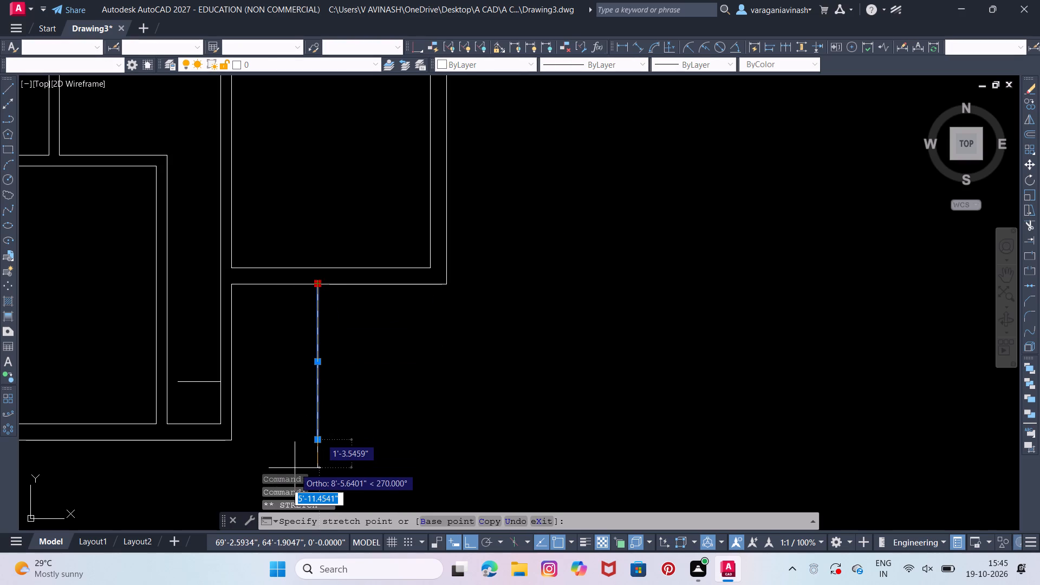
text(6')
key(Return)
key(Escape)
key(Escape)
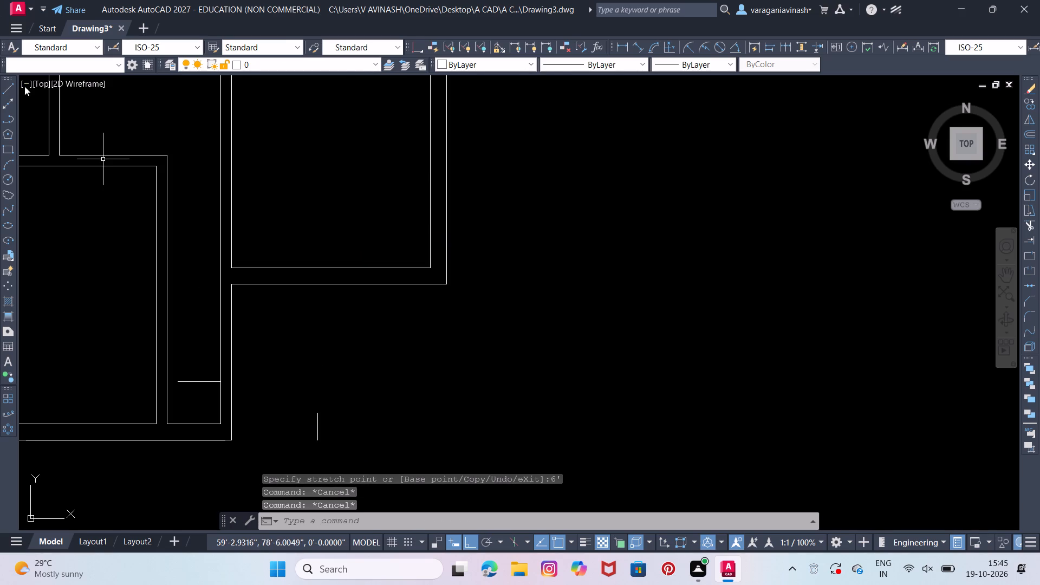
Draw a vertical line from the shortened line's upper end up to the outer line of the new room's bottom wall.
click(11, 80)
click(11, 86)
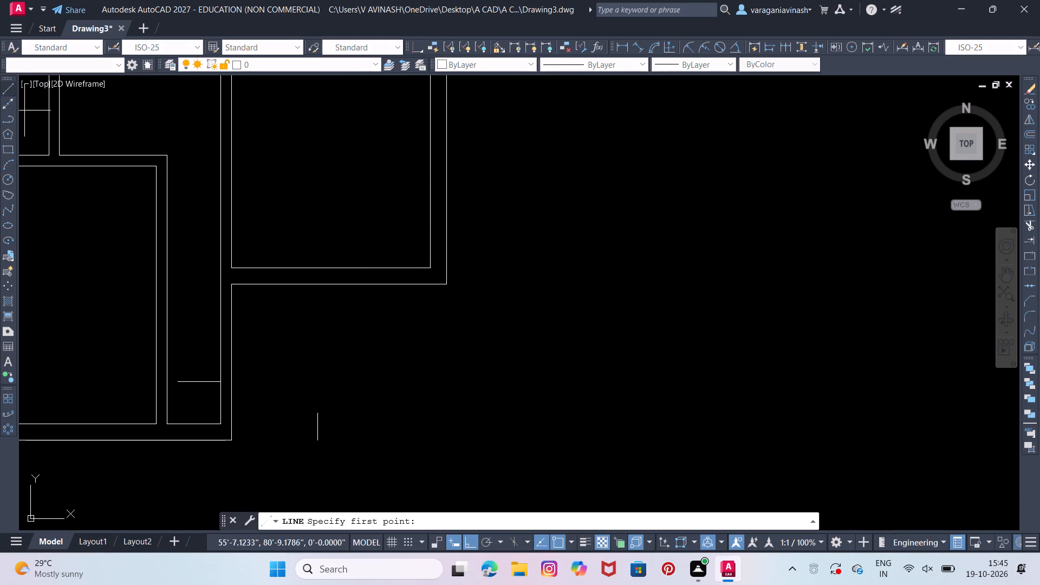
click(316, 415)
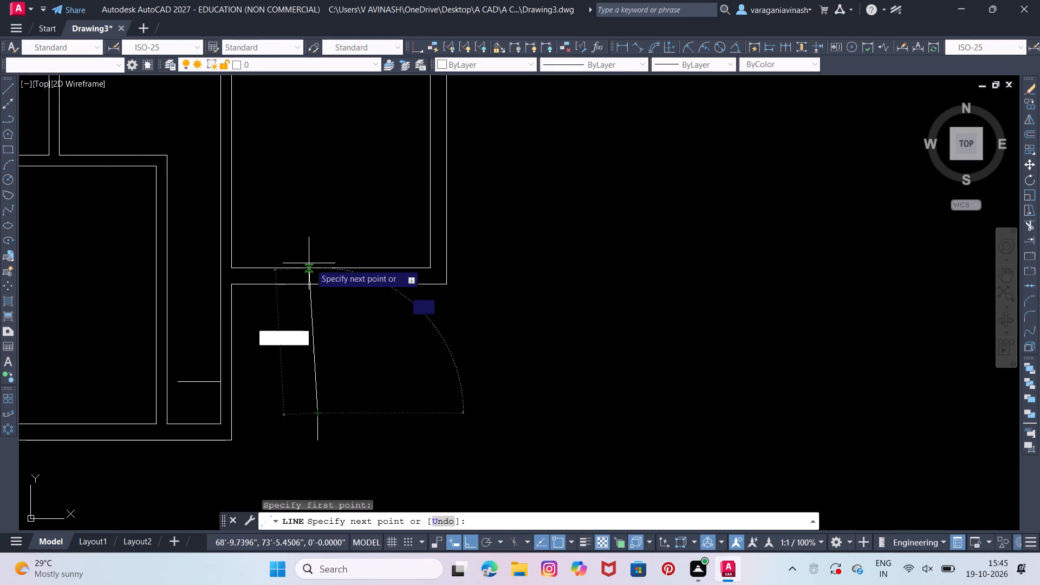
click(320, 284)
key(Escape)
key(Escape)
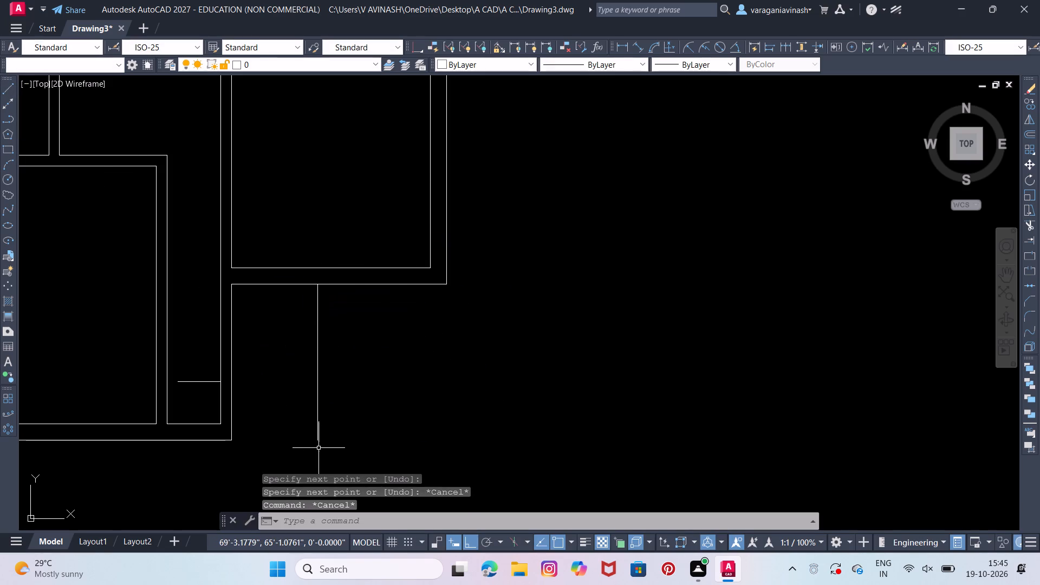
Erase the leftover short line below the new vertical line.
click(319, 439)
key(Delete)
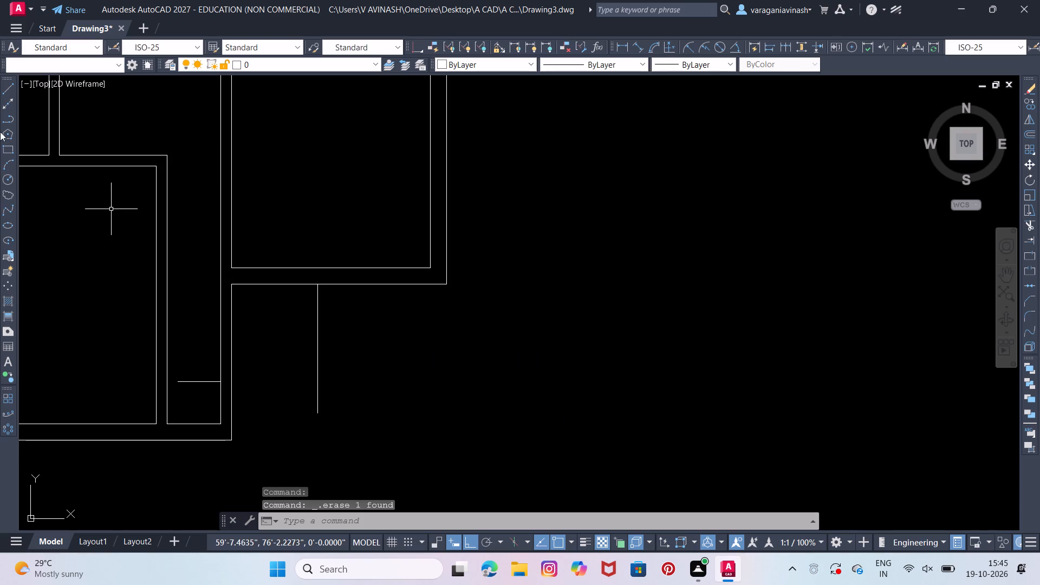
Draw a horizontal line from the vertical line's lower end across to the extended wall's outer line.
click(9, 84)
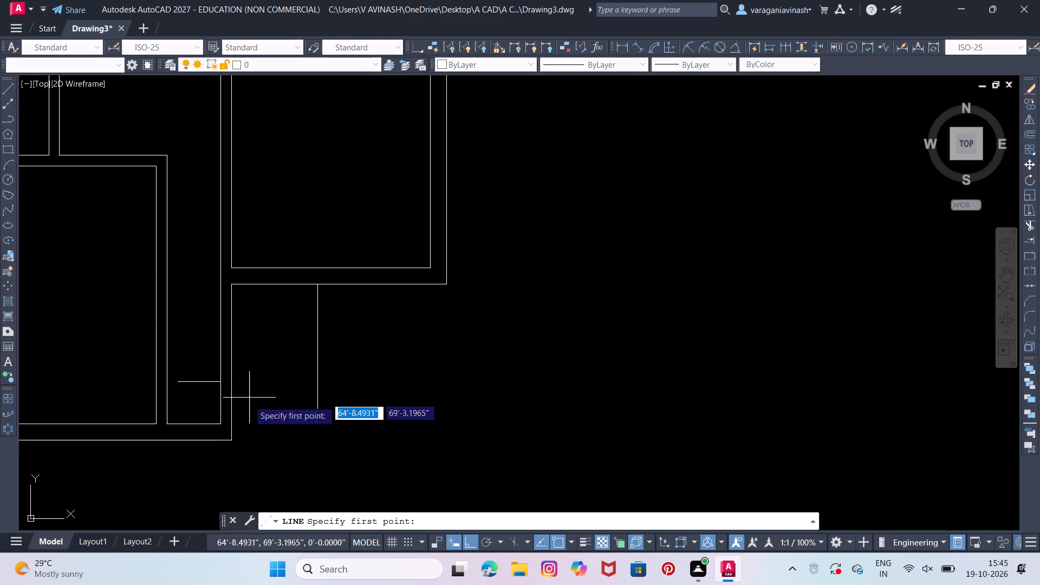
click(315, 419)
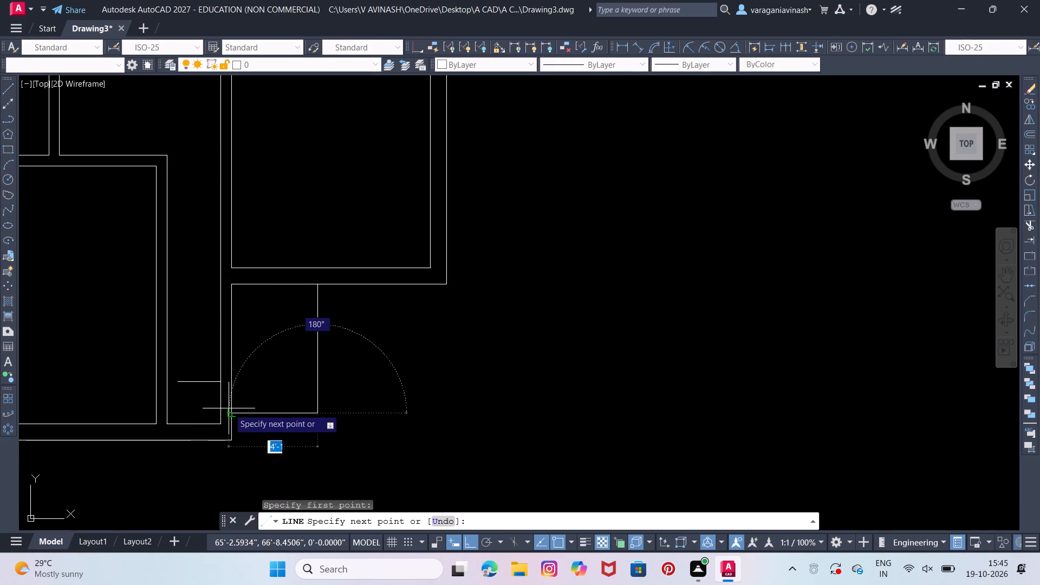
click(231, 410)
click(296, 270)
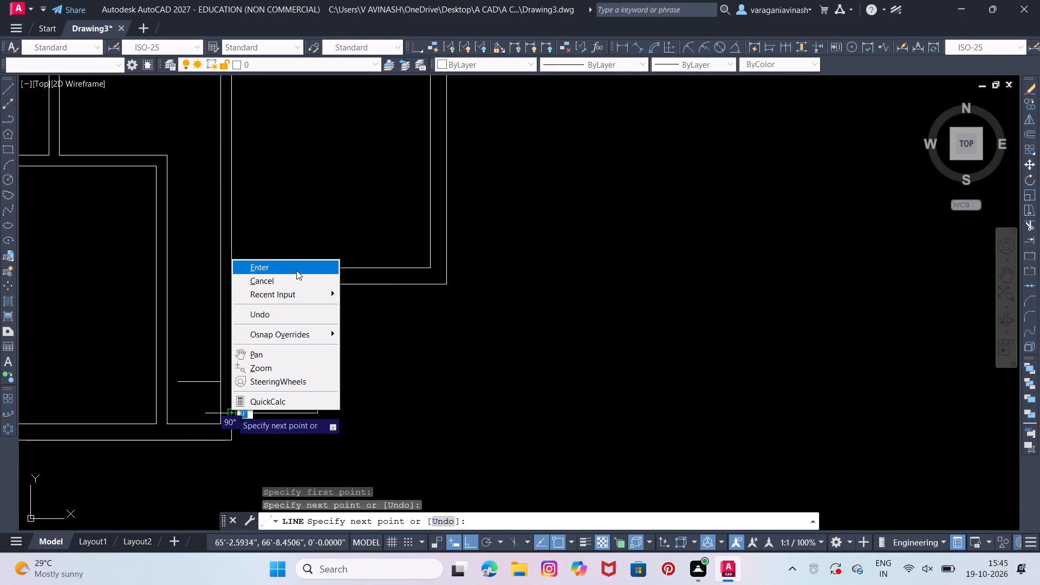
Draw a line 1' toward the extended wall from the vertical line's top corner, continuing straight down to the enclosure's bottom line.
click(3, 89)
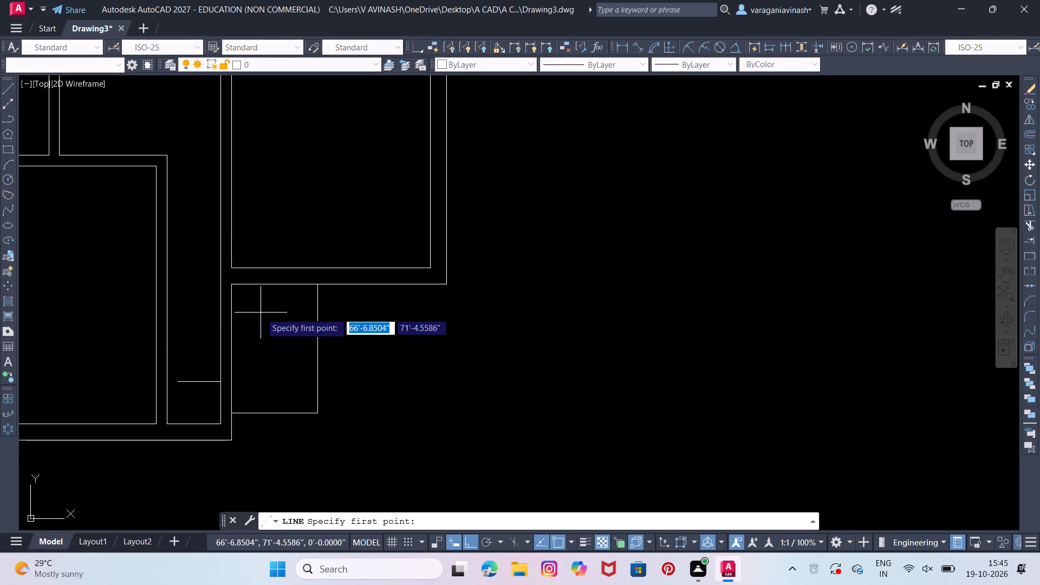
click(315, 289)
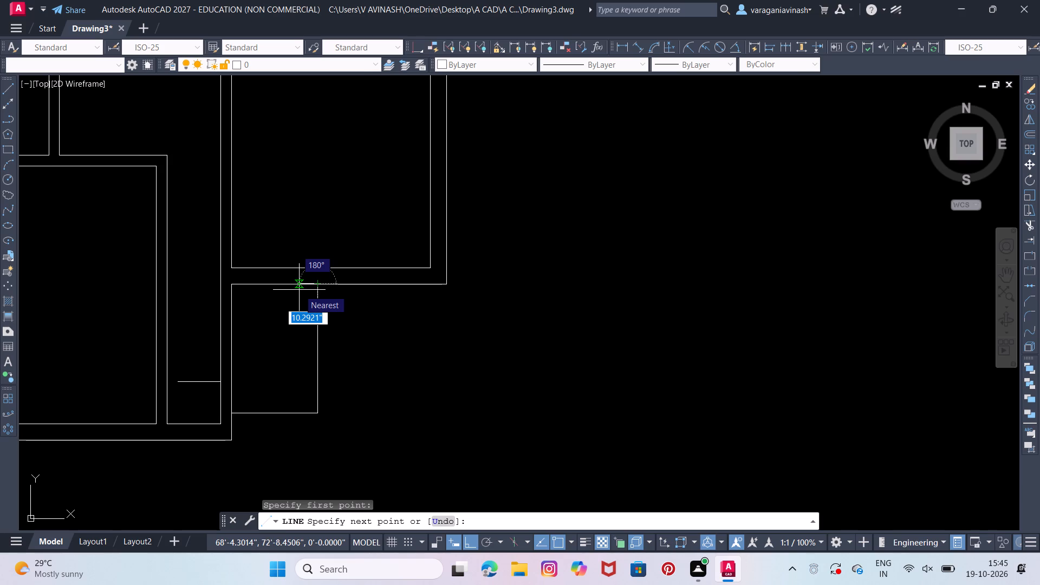
text(1')
key(Return)
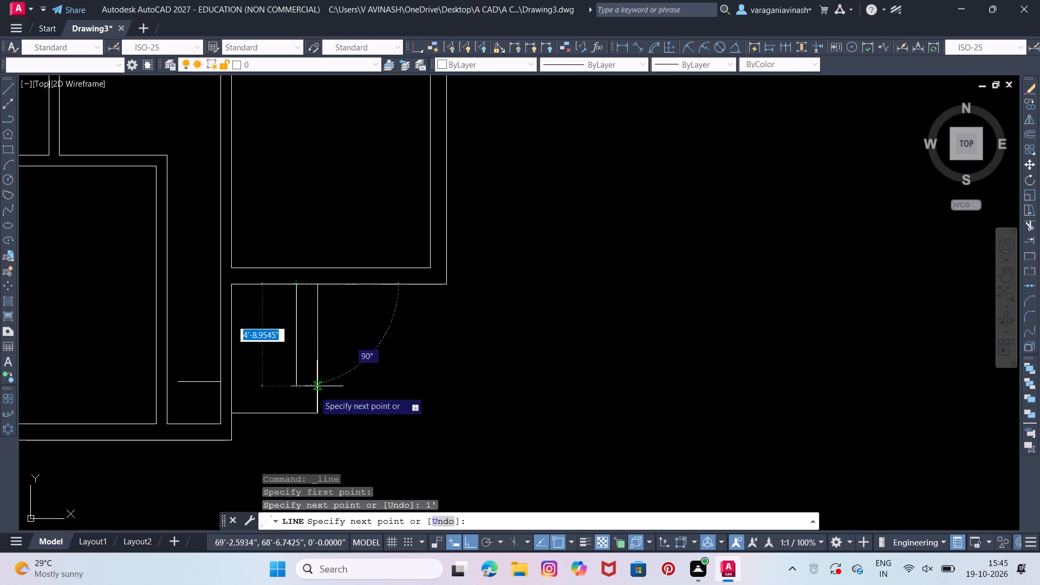
click(297, 416)
key(Escape)
key(Escape)
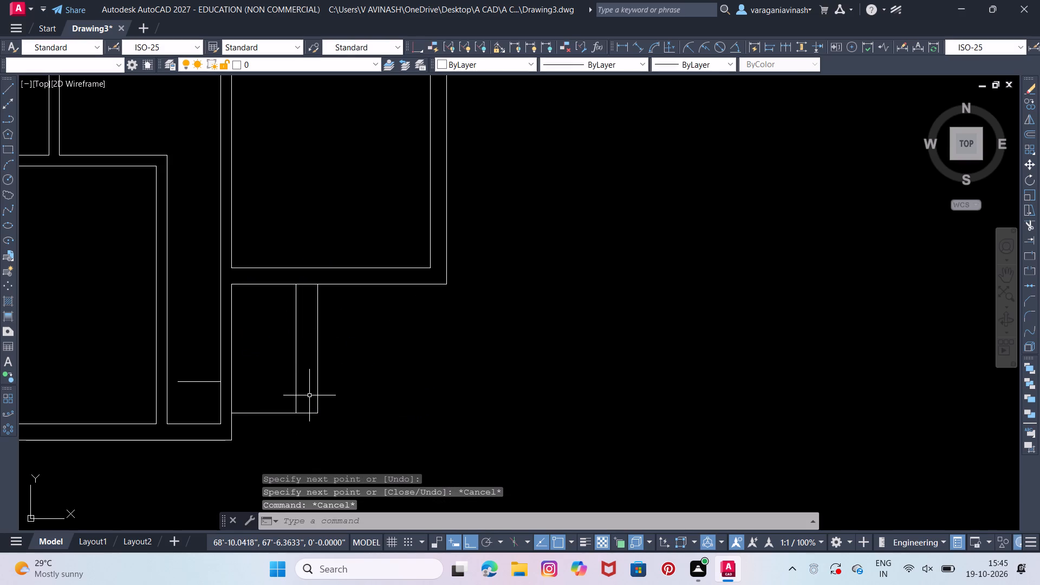
Offset the inner vertical line twice at 1' spacing toward the extended wall to form the remaining step lines.
key(o)
key(Return)
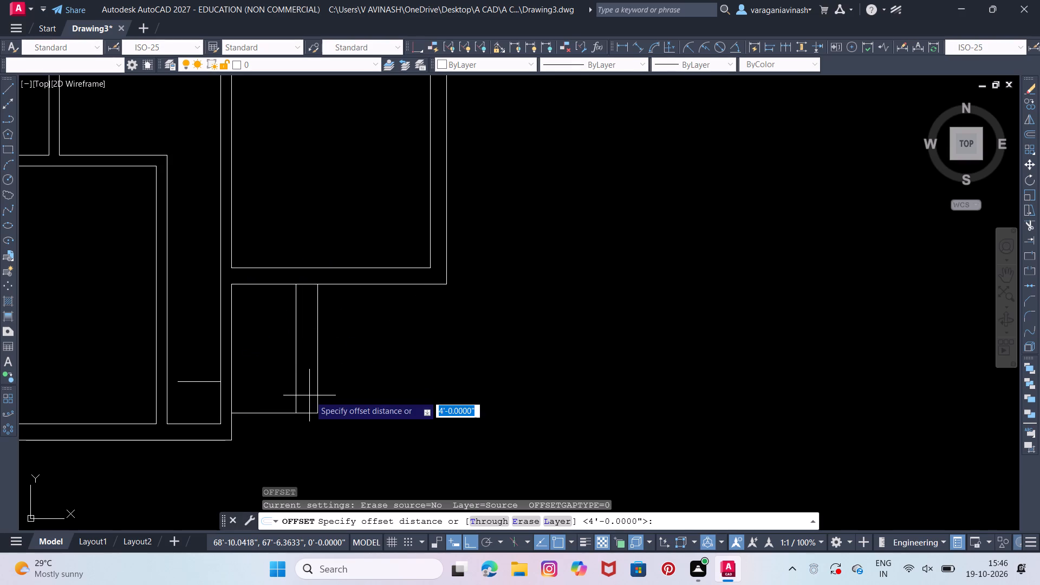
text(1')
key(Return)
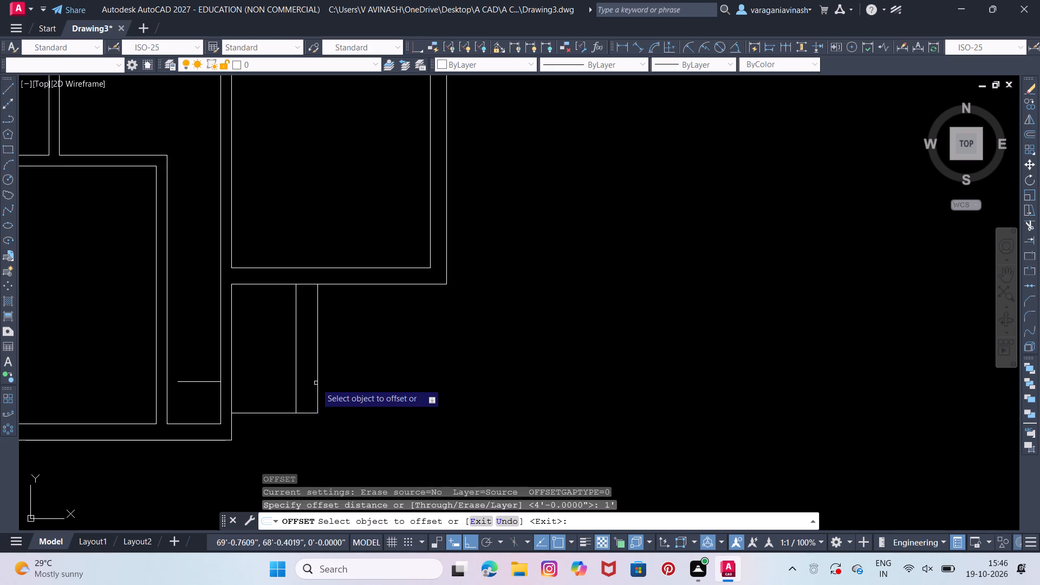
click(296, 380)
click(285, 374)
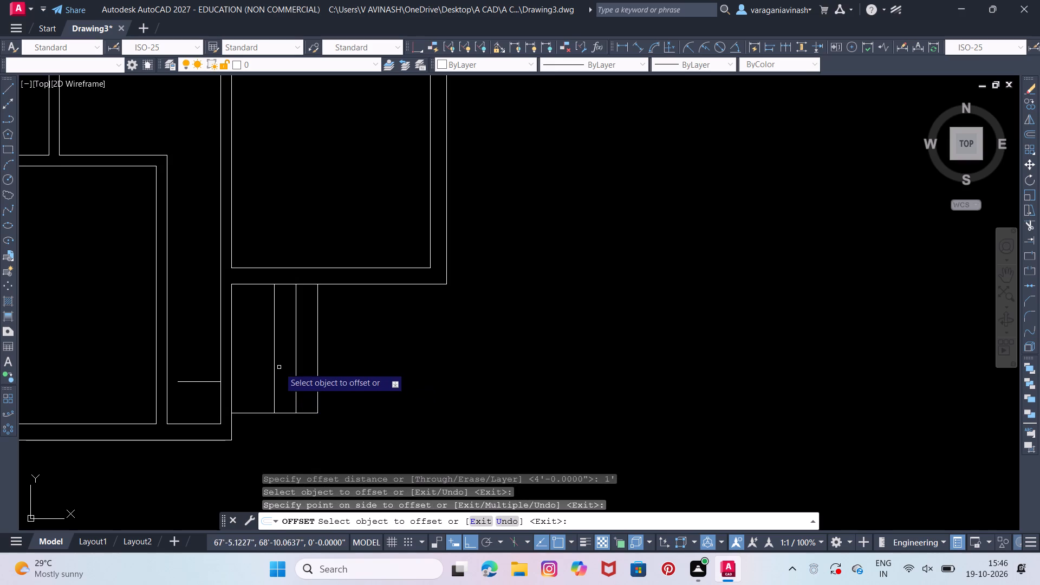
click(274, 359)
click(267, 361)
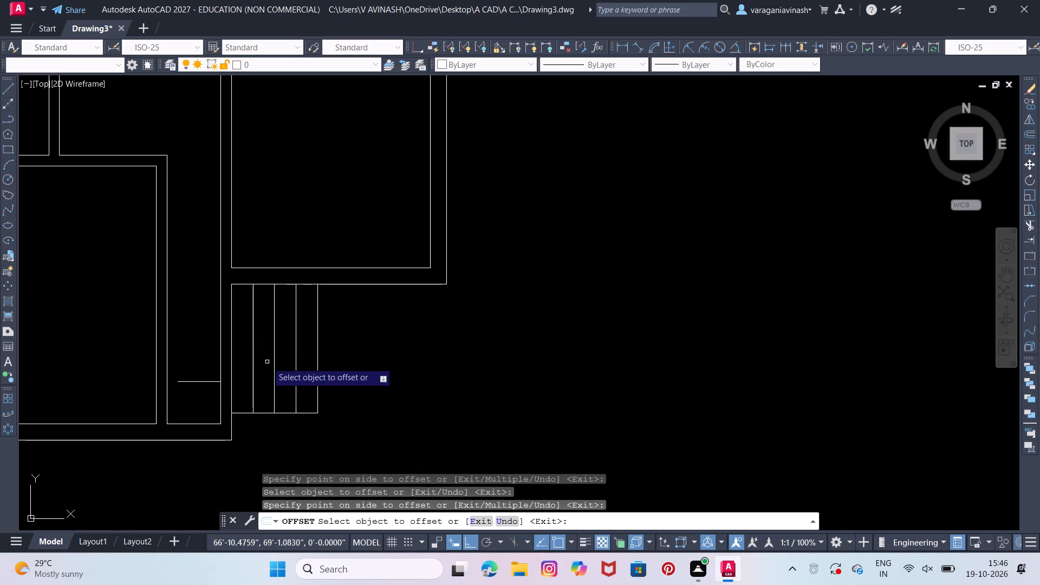
key(Escape)
key(Escape)
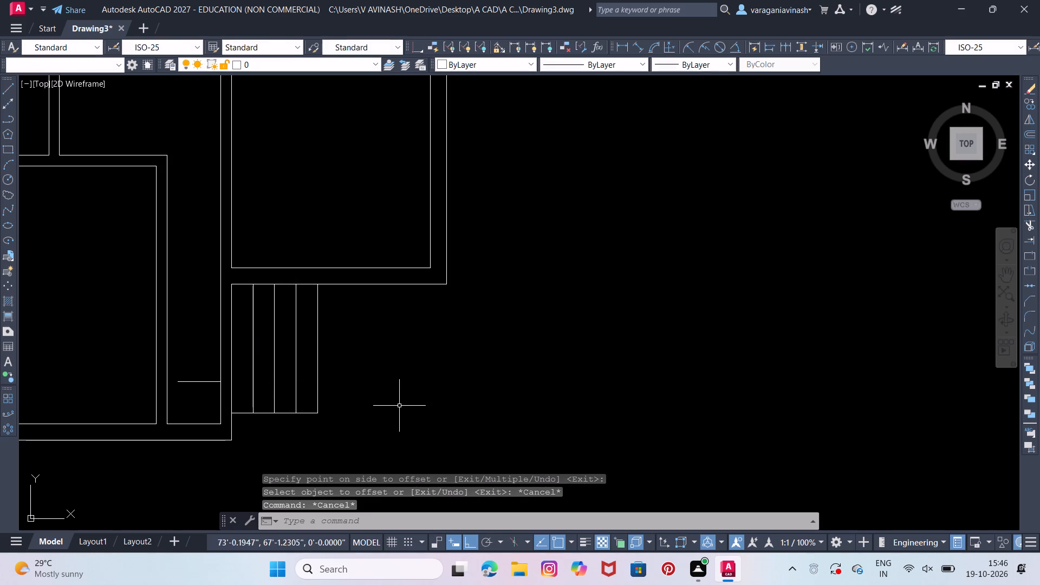
Draw a strip below the steps: 0.8' down from their lower corner at the wall, across to the outermost step line, and up to its lower end.
click(7, 87)
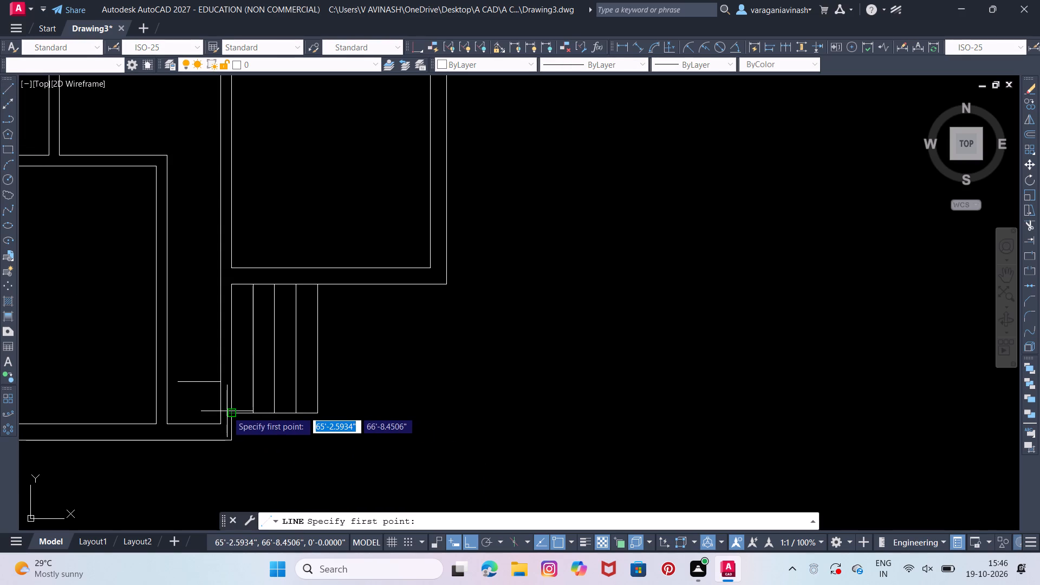
click(227, 414)
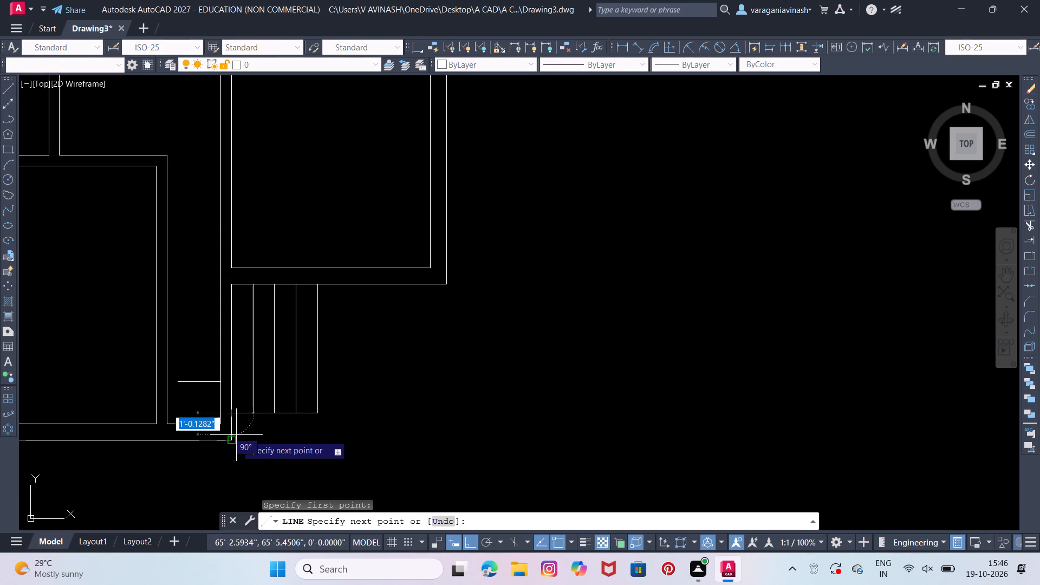
text(1')
key(Return)
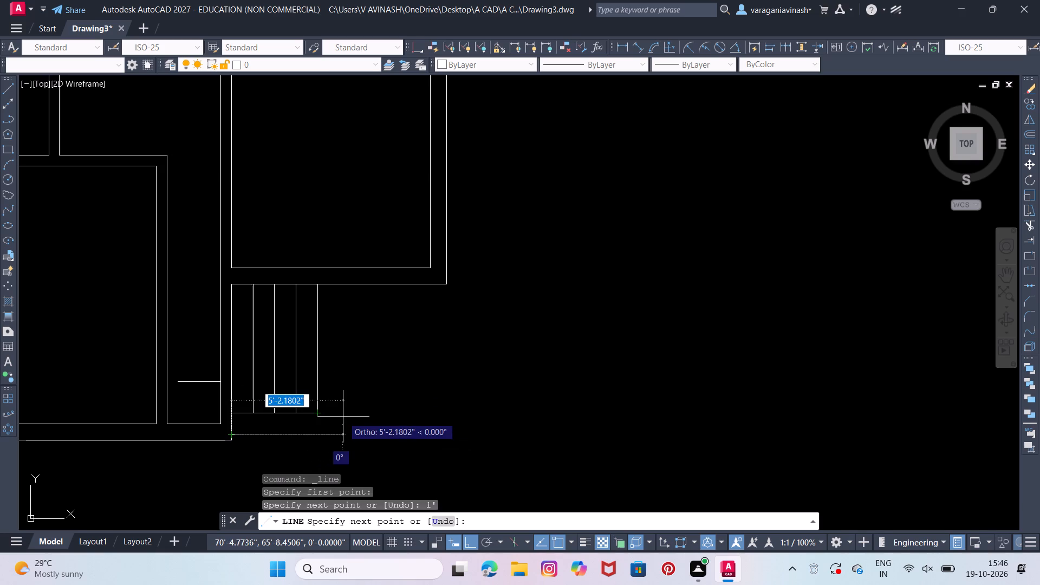
key(ctrl+z)
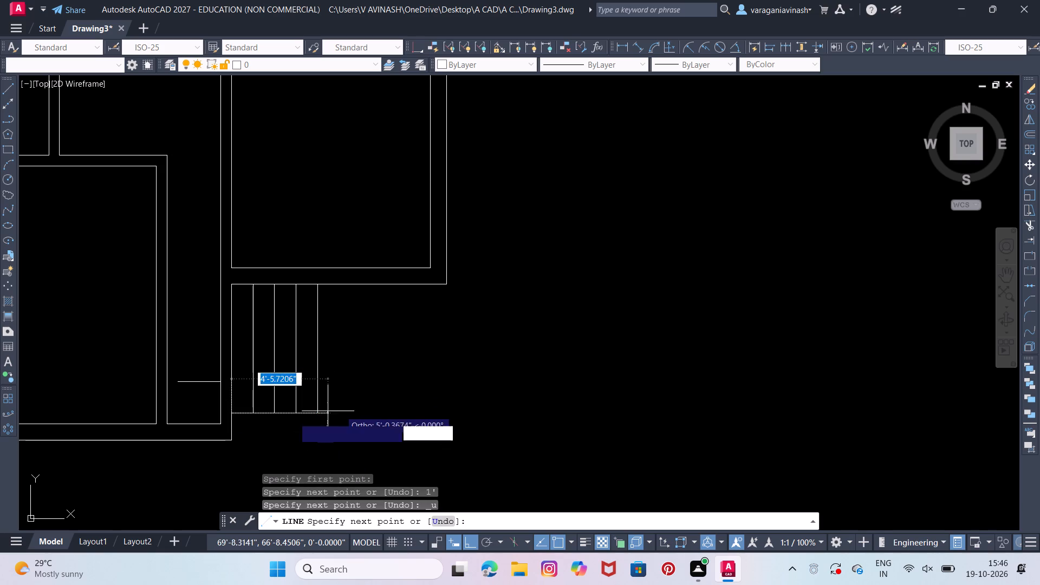
text(0.8')
key(Return)
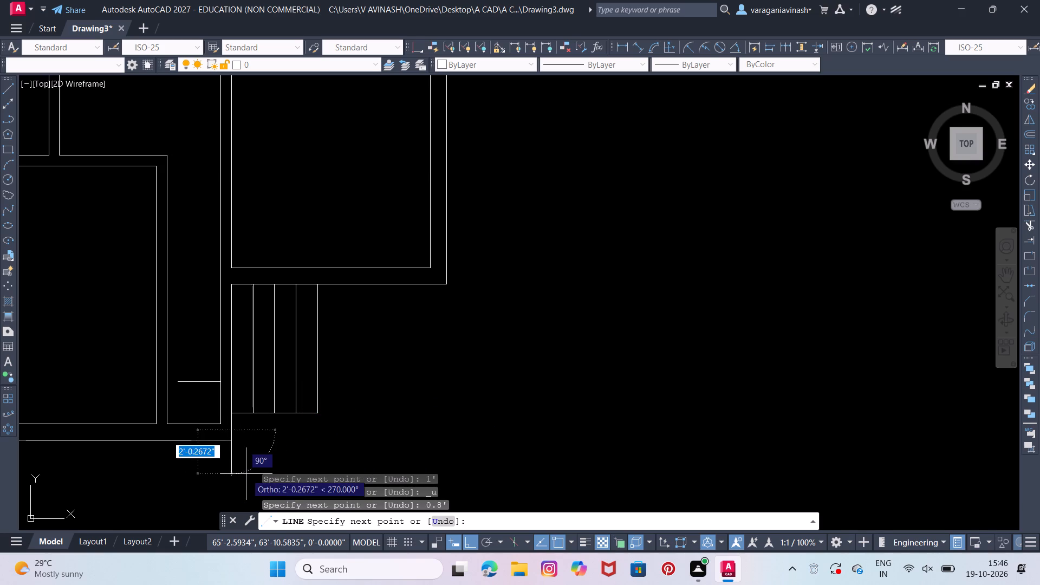
click(316, 426)
click(317, 411)
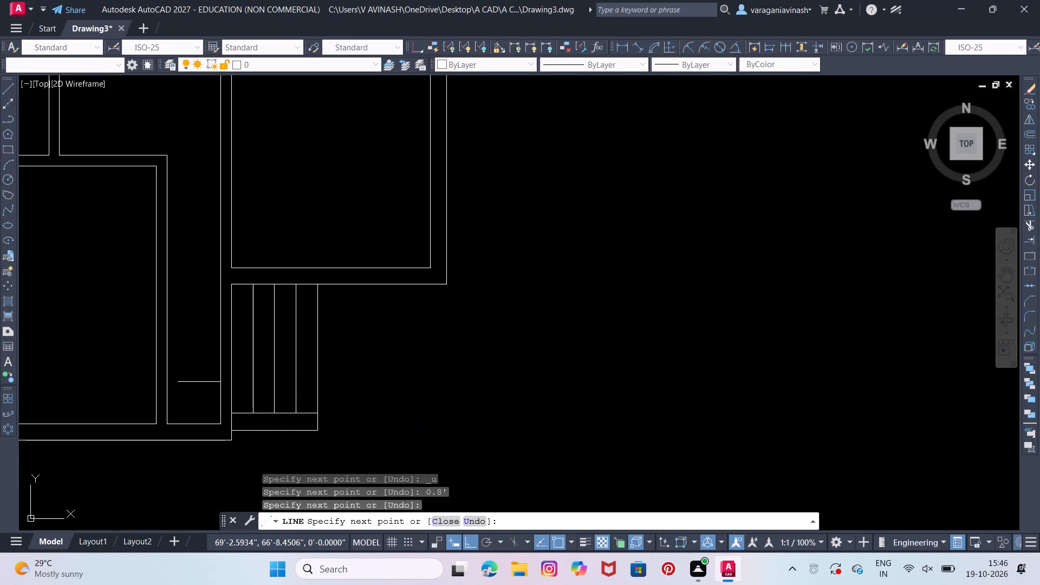
key(grave)
key(grave)
key(Escape)
key(grave)
key(Escape)
key(Escape)
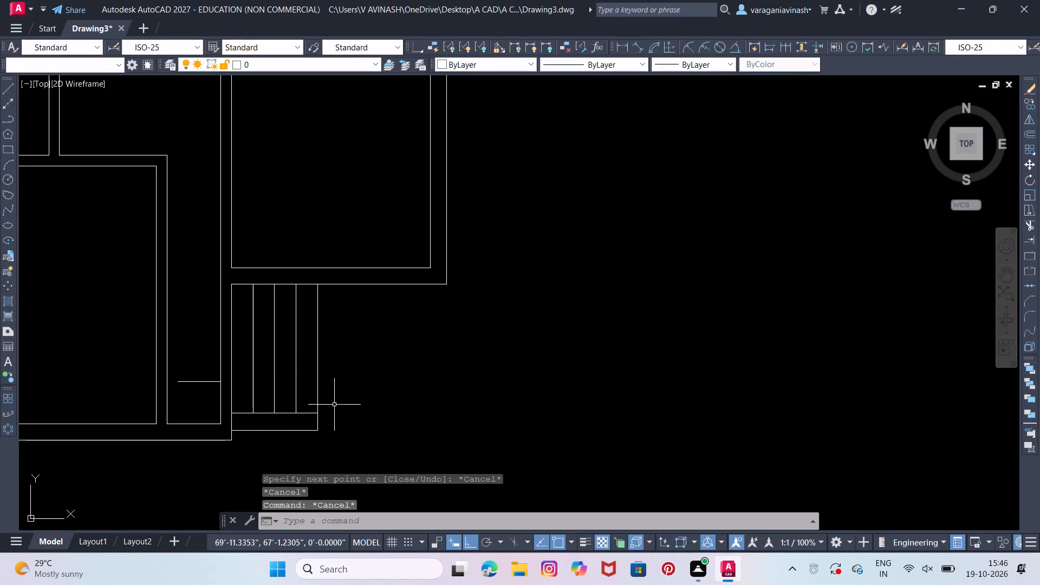
key(Escape)
Erase the leftover 2' horizontal line inside the narrow passage beside the steps.
middle_drag(397, 392, 574, 357)
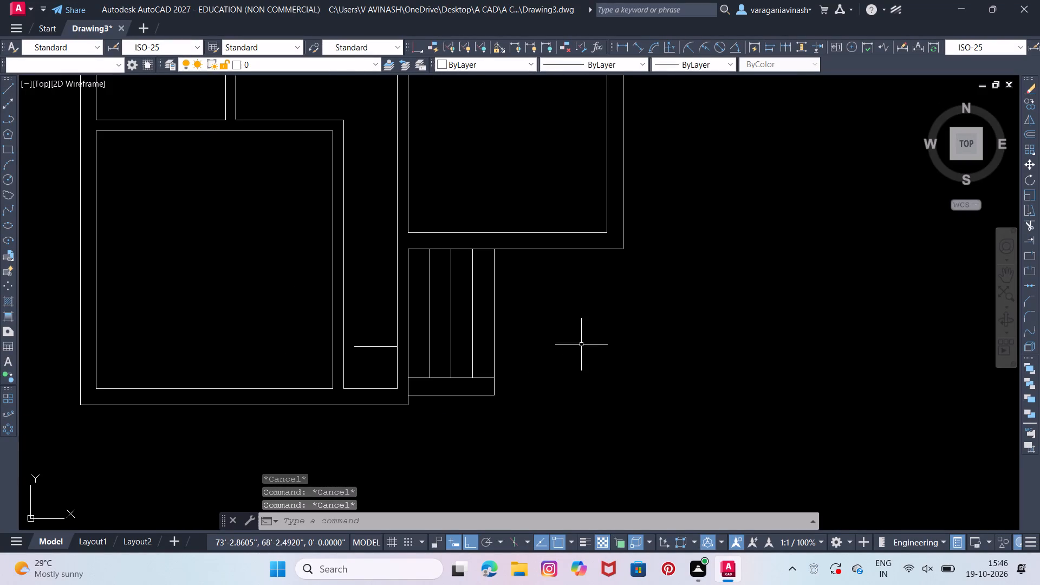
click(369, 348)
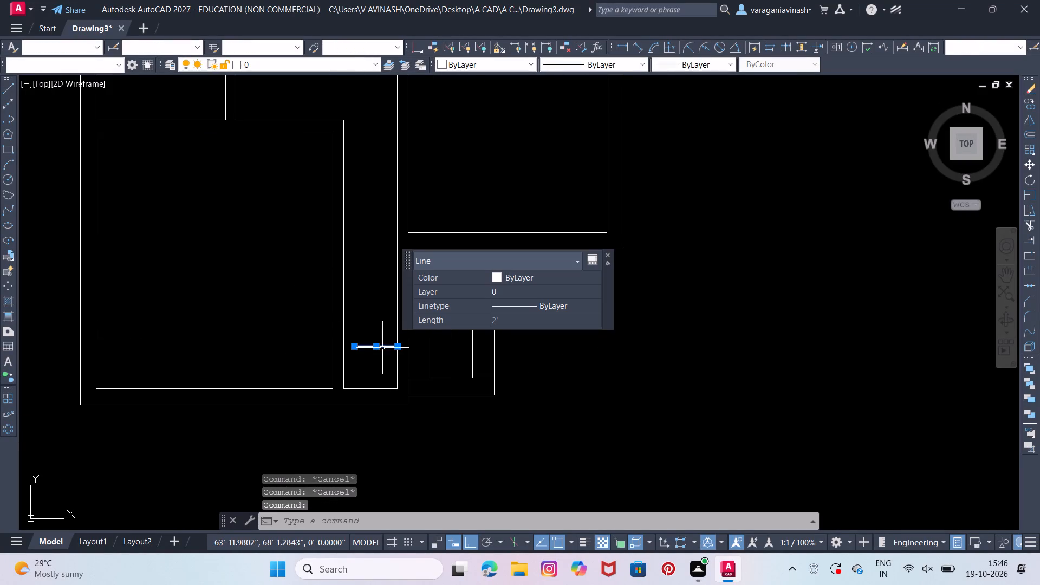
key(Delete)
key(Delete)
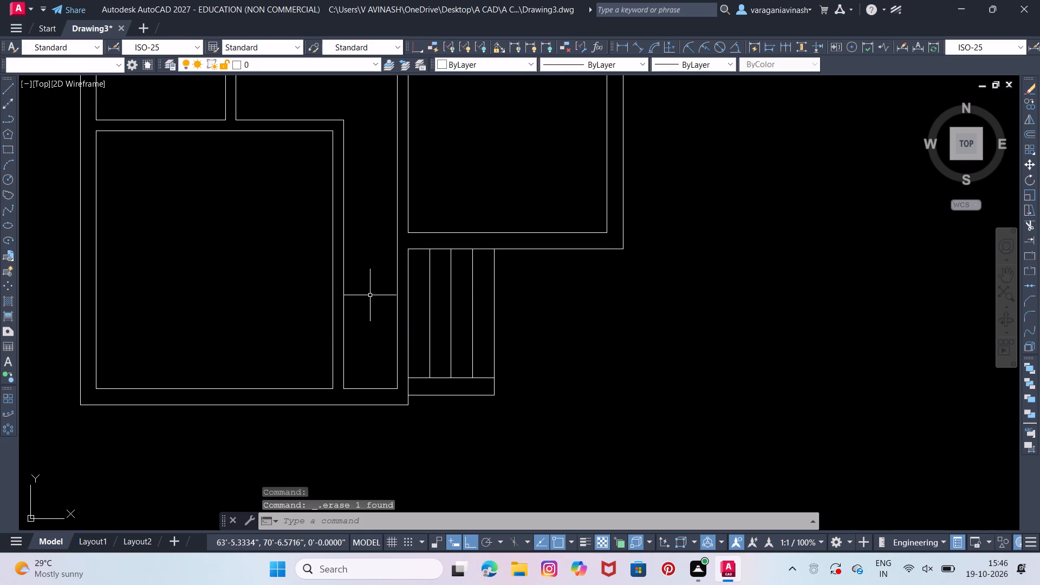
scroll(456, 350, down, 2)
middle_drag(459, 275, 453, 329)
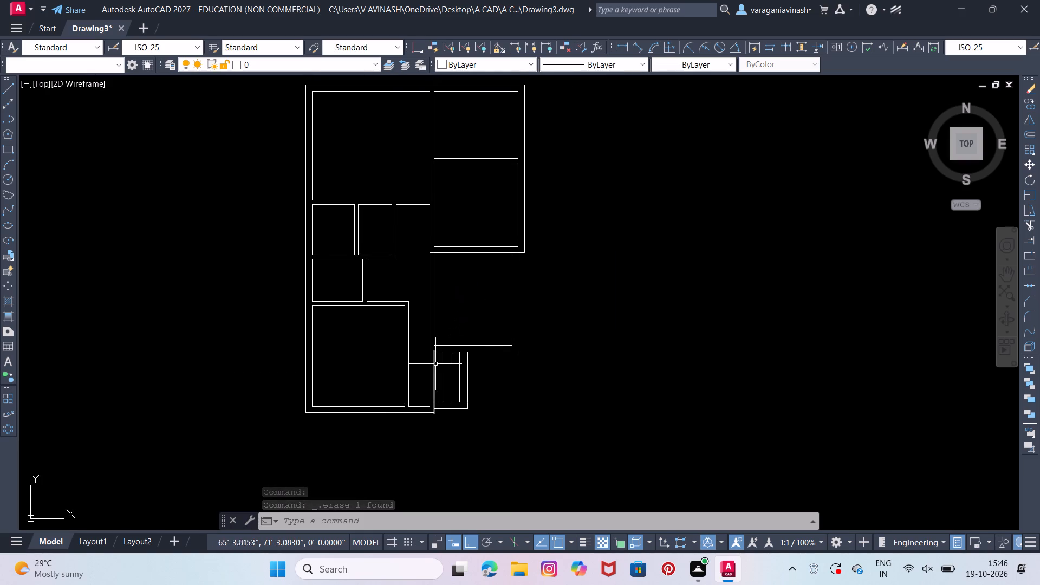
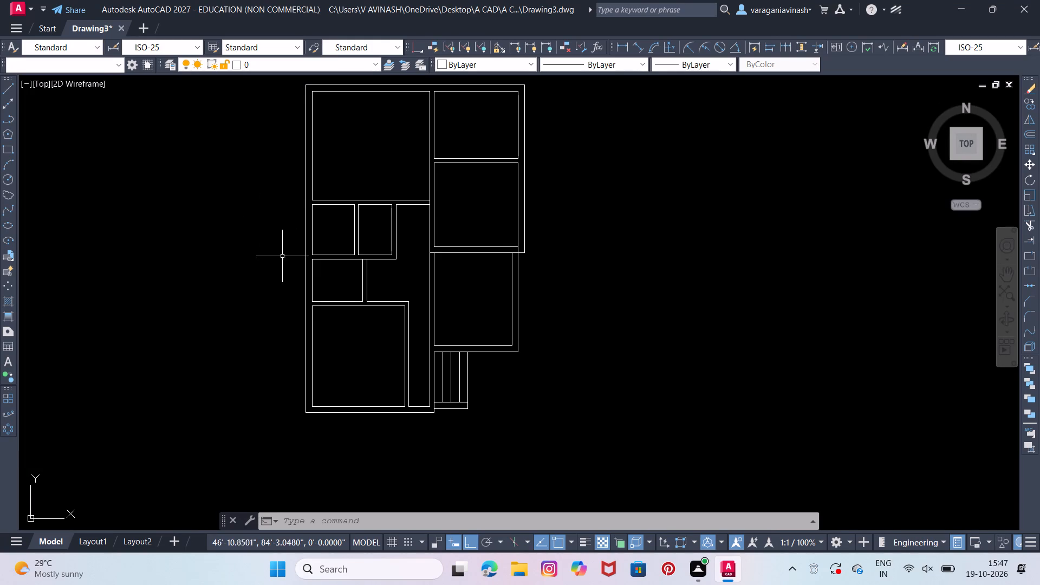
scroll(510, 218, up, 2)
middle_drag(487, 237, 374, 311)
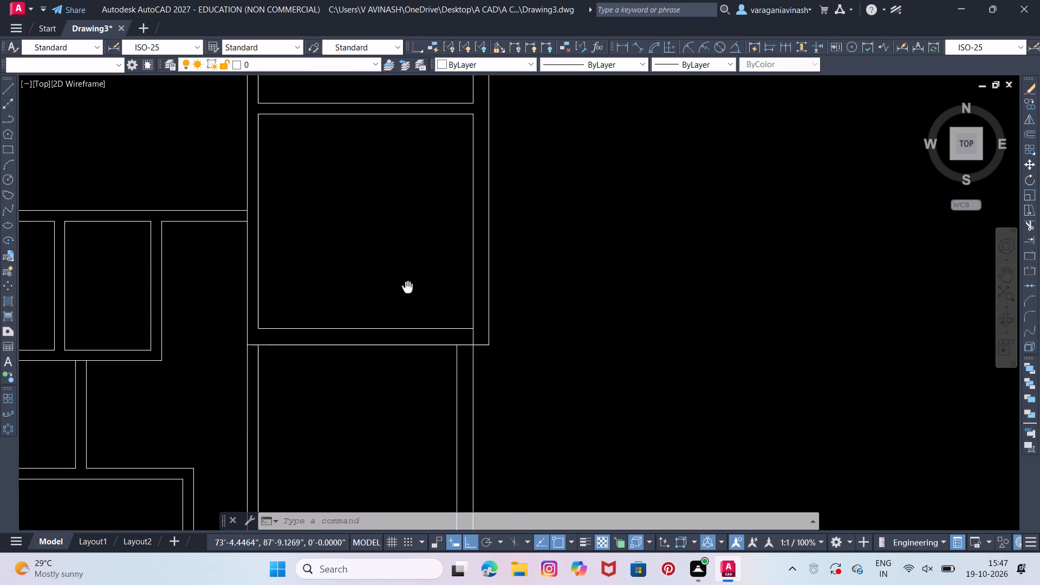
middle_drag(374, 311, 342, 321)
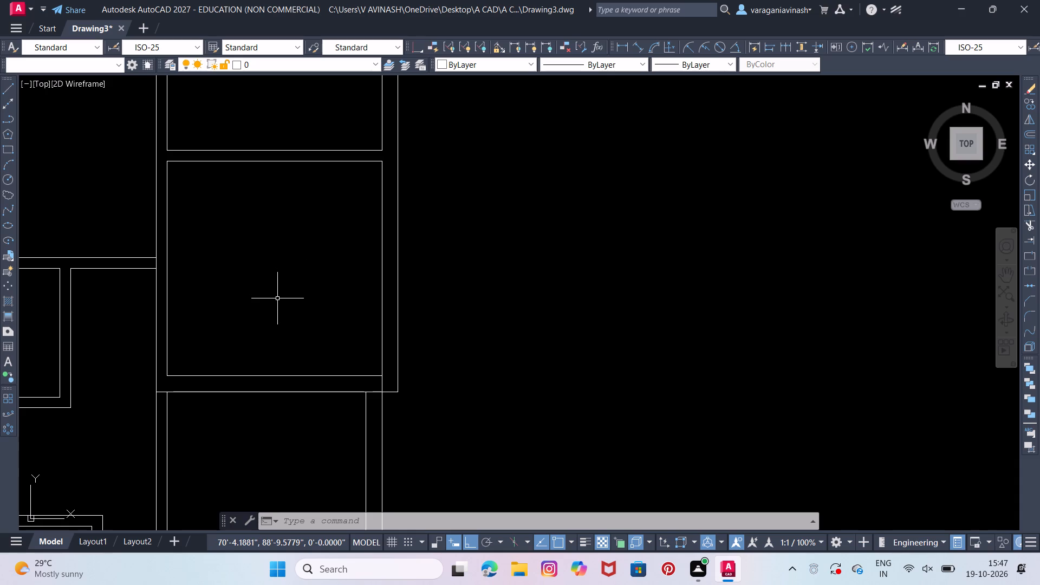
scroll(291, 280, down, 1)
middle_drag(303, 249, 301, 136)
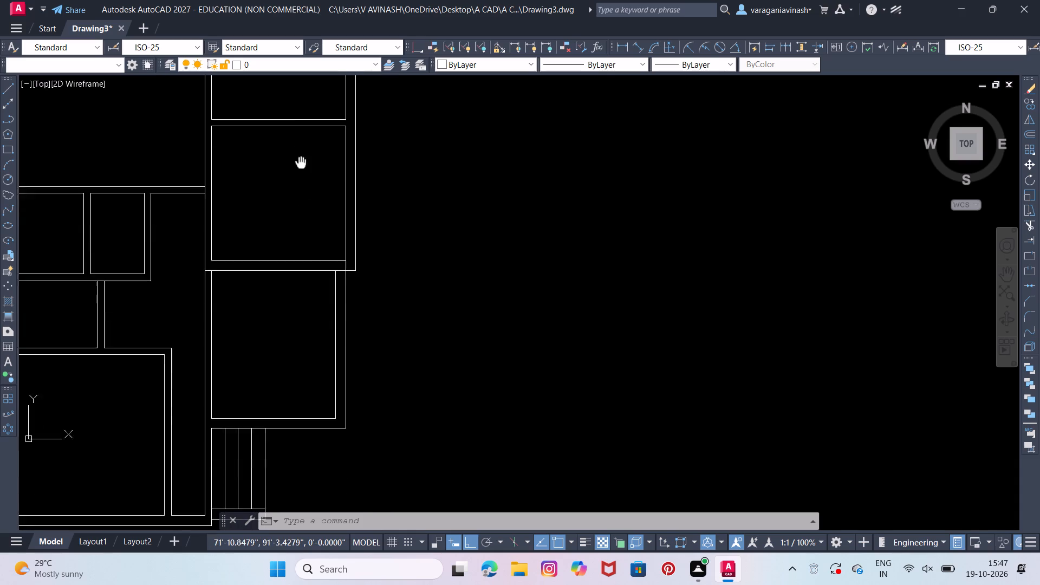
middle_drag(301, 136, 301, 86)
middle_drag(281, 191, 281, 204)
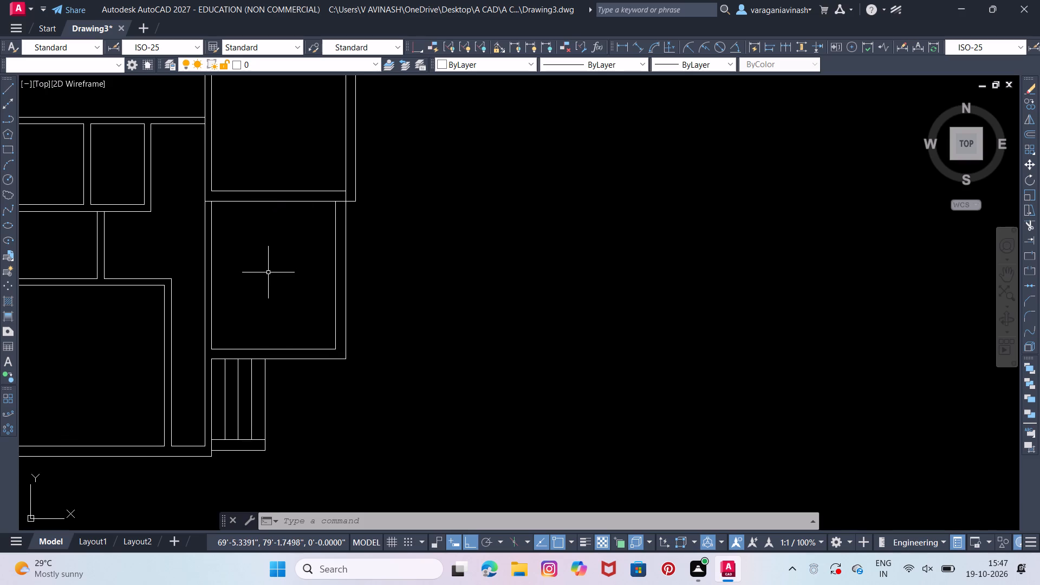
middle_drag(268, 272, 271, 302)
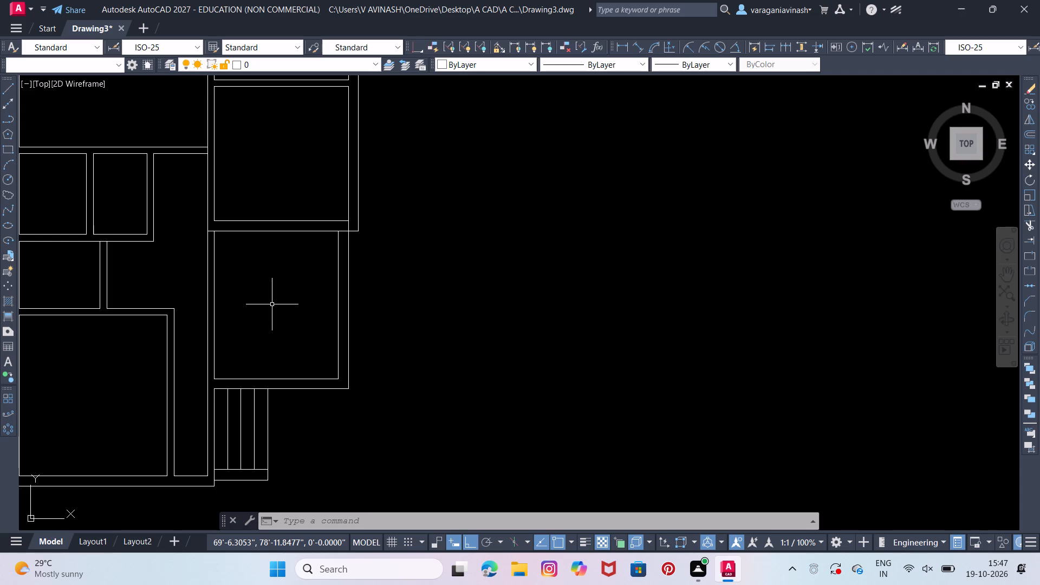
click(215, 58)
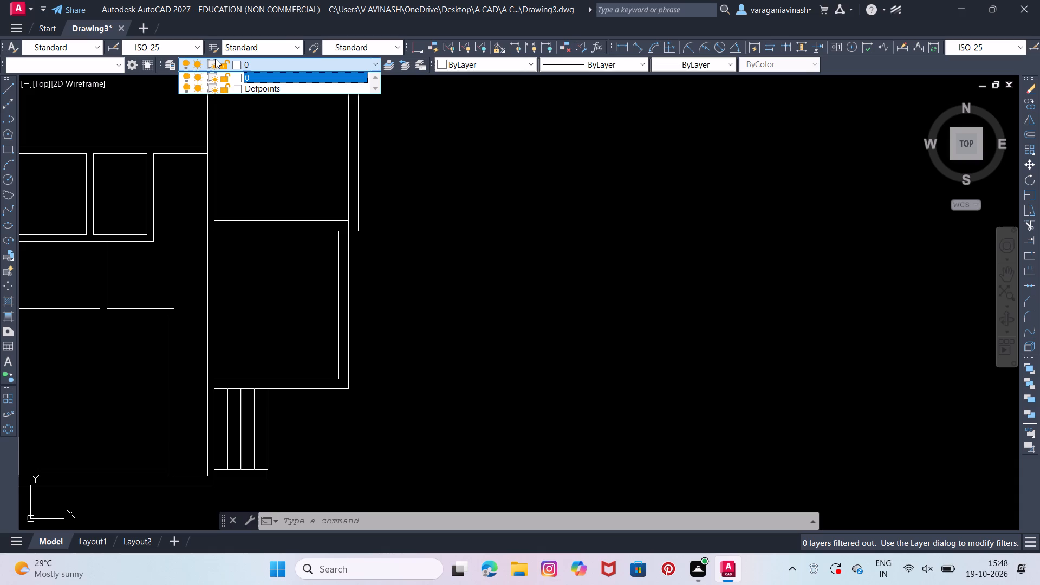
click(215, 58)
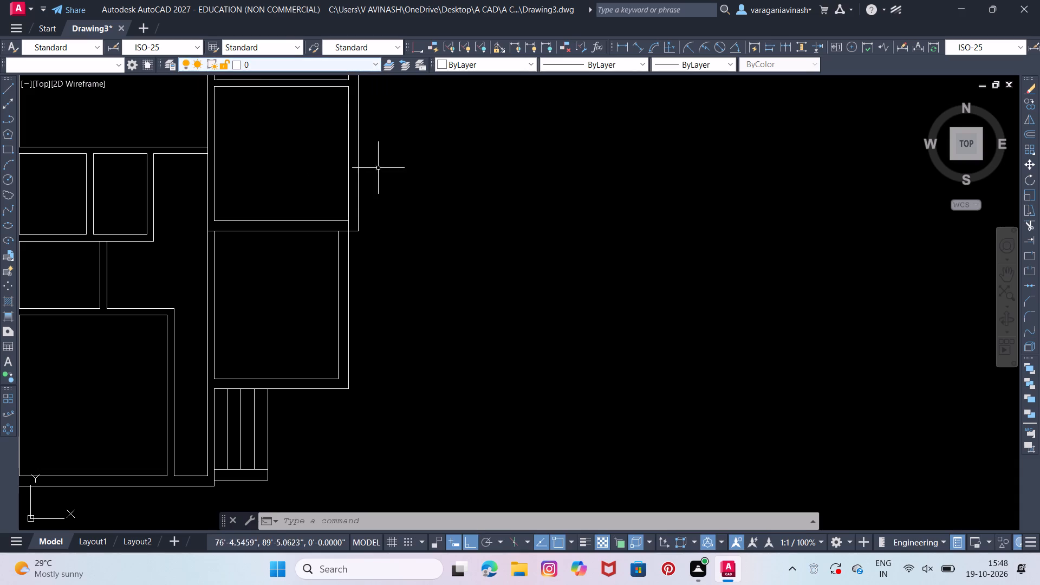
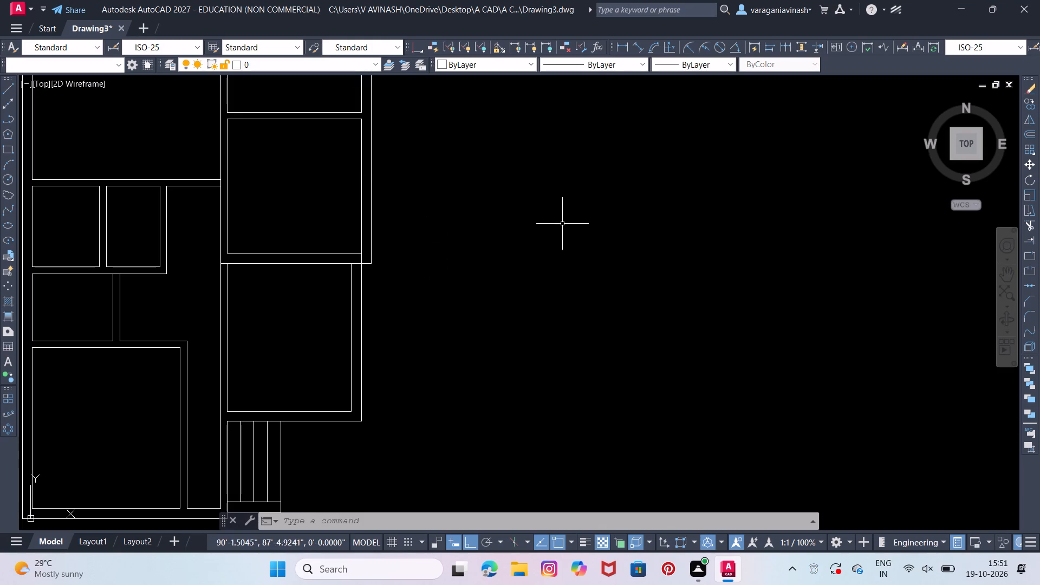
Draw a line 4' up from the lower-right inside corner of the middle right-hand room and 2.5' left into the room.
click(7, 88)
middle_drag(266, 216, 413, 286)
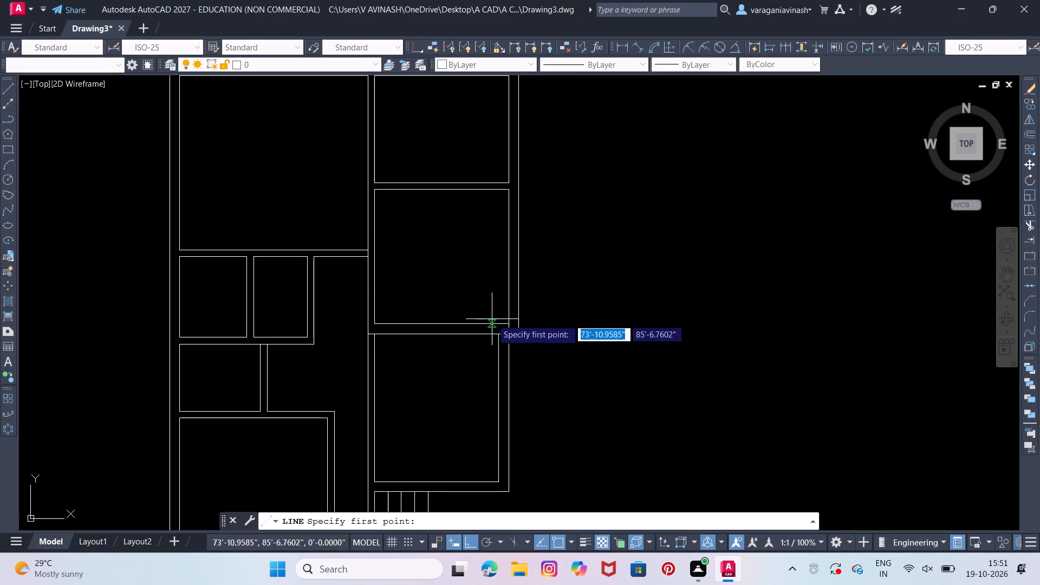
click(508, 323)
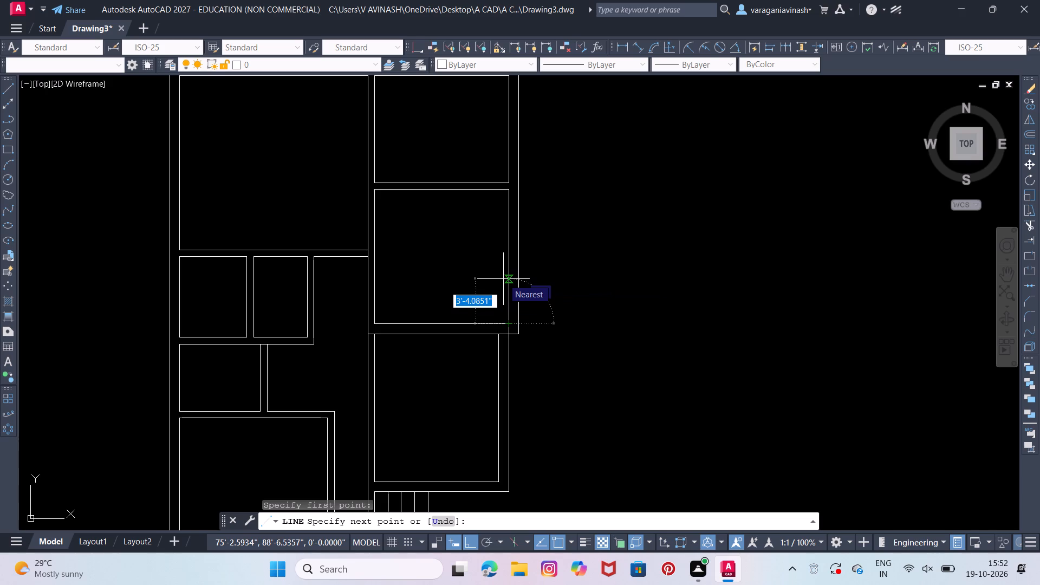
key(4)
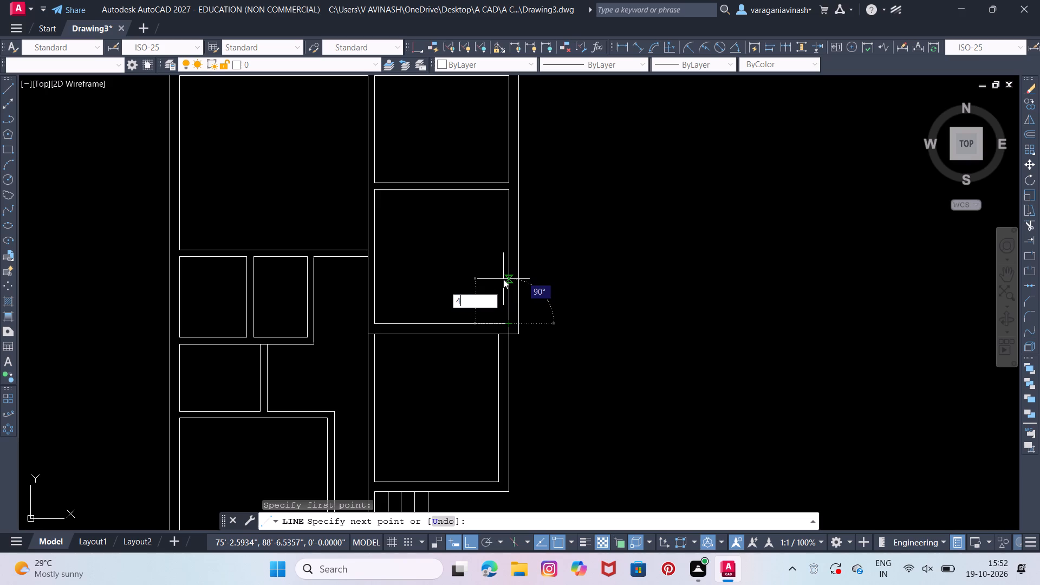
key(apostrophe)
key(Return)
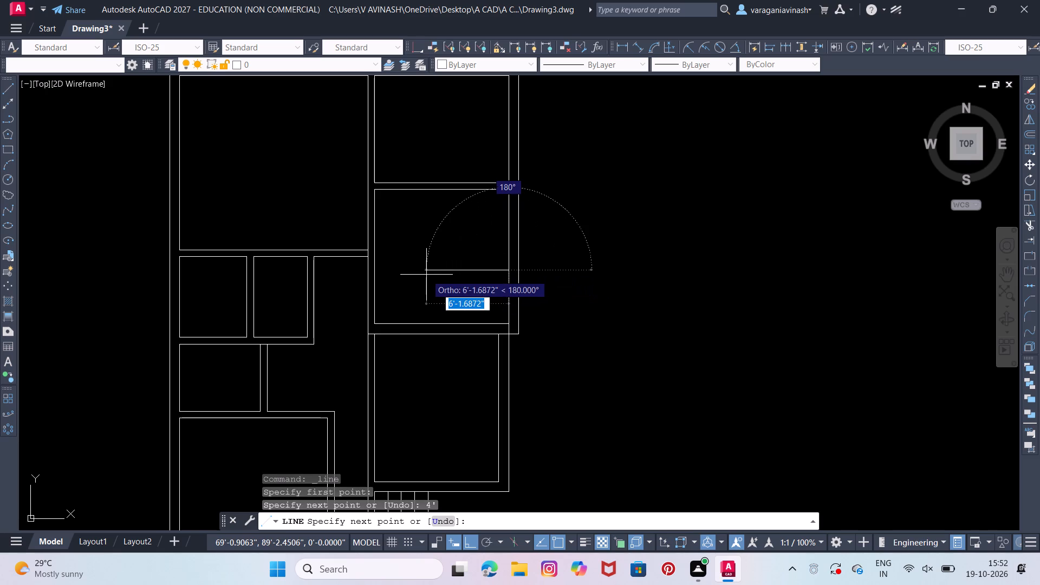
text(2.5')
key(Return)
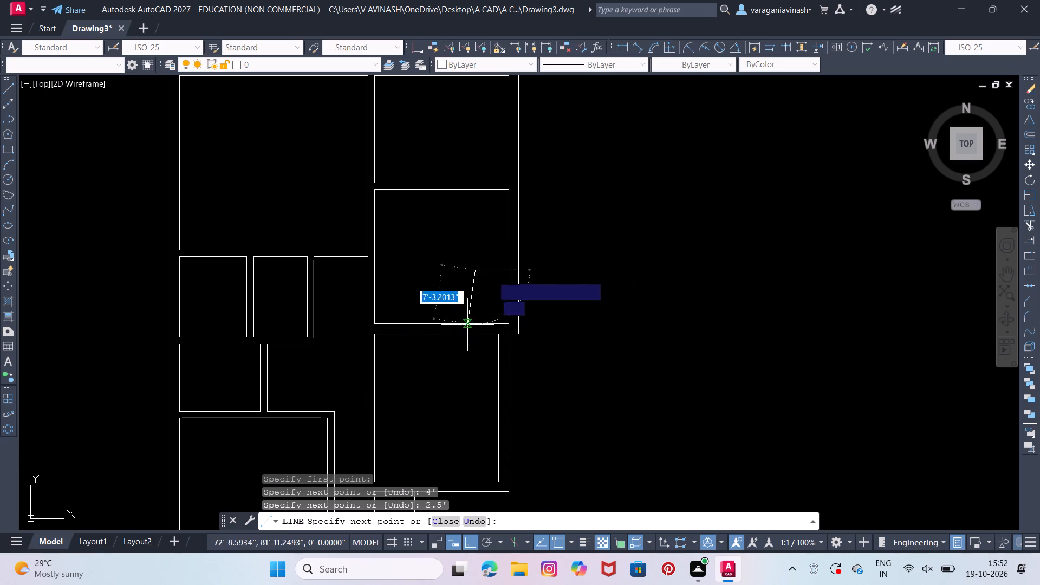
key(Escape)
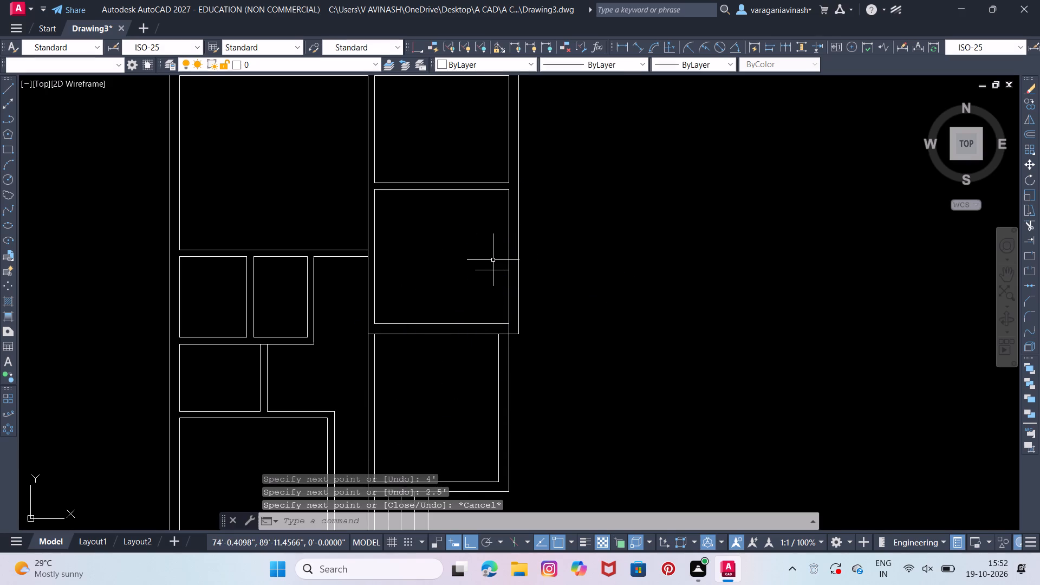
Shorten the new horizontal line by stretching its free left end 0.5" toward the wall.
click(478, 269)
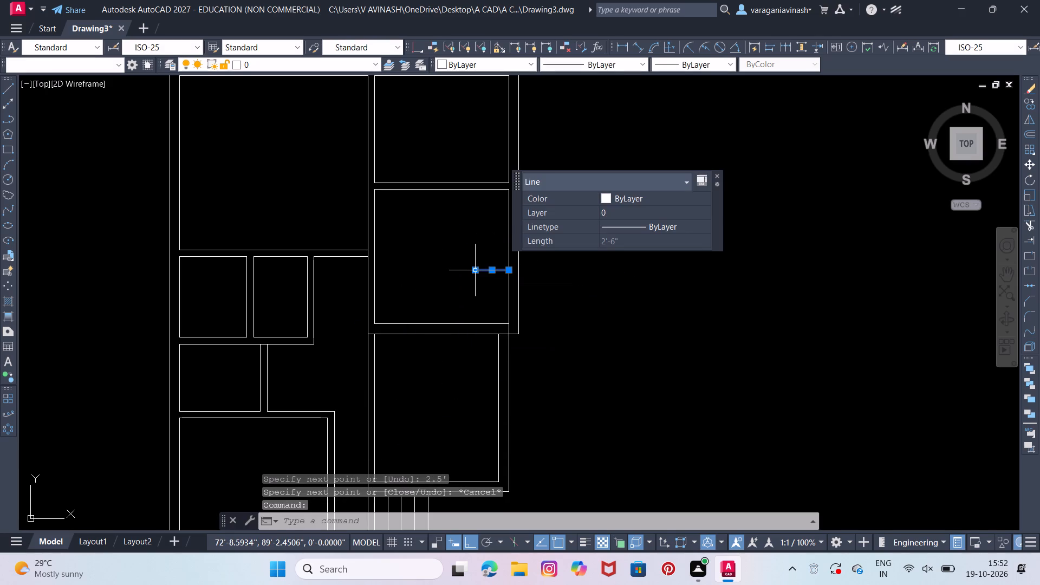
click(478, 272)
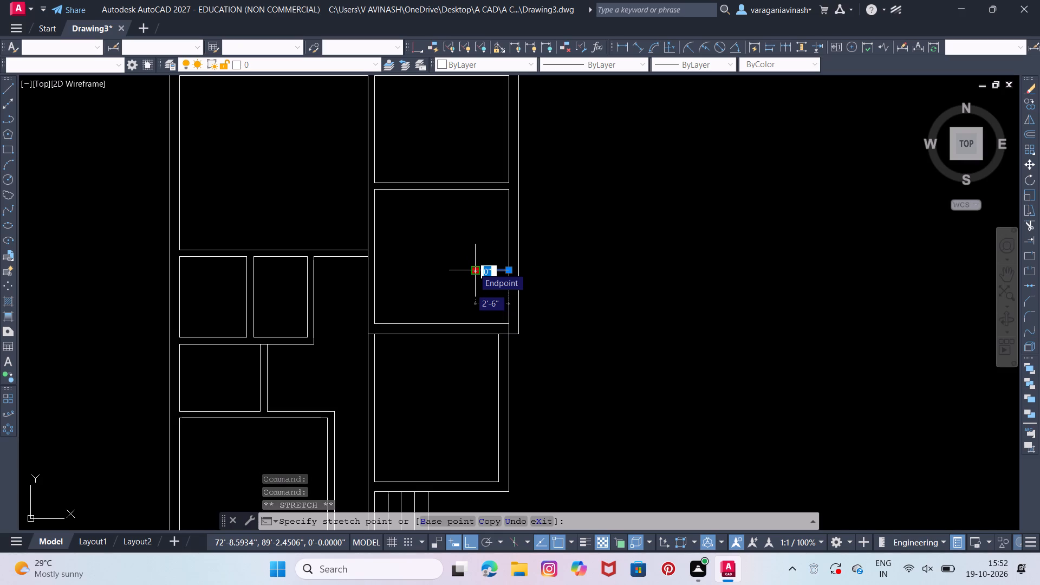
text(0.)
key(5)
key(Return)
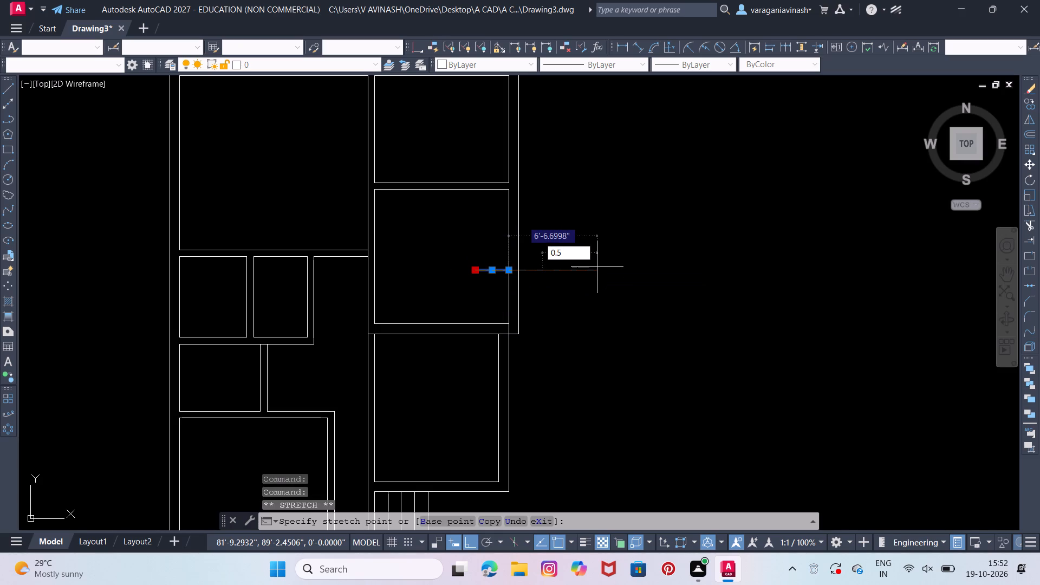
click(463, 277)
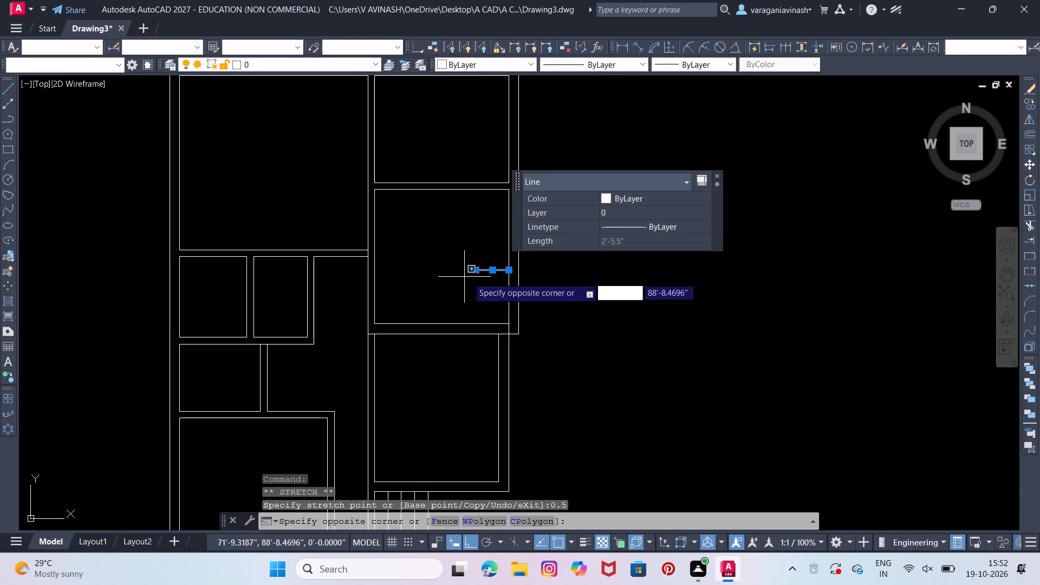
key(Escape)
key(Escape)
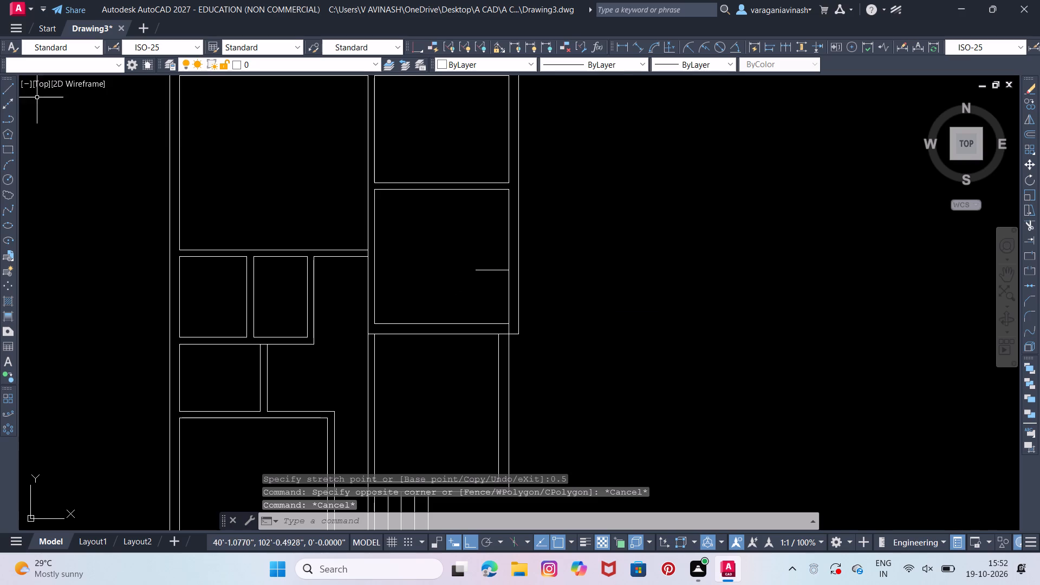
Draw a vertical line from the horizontal line's free end down to the room's lower wall, closing the corner landing.
click(8, 90)
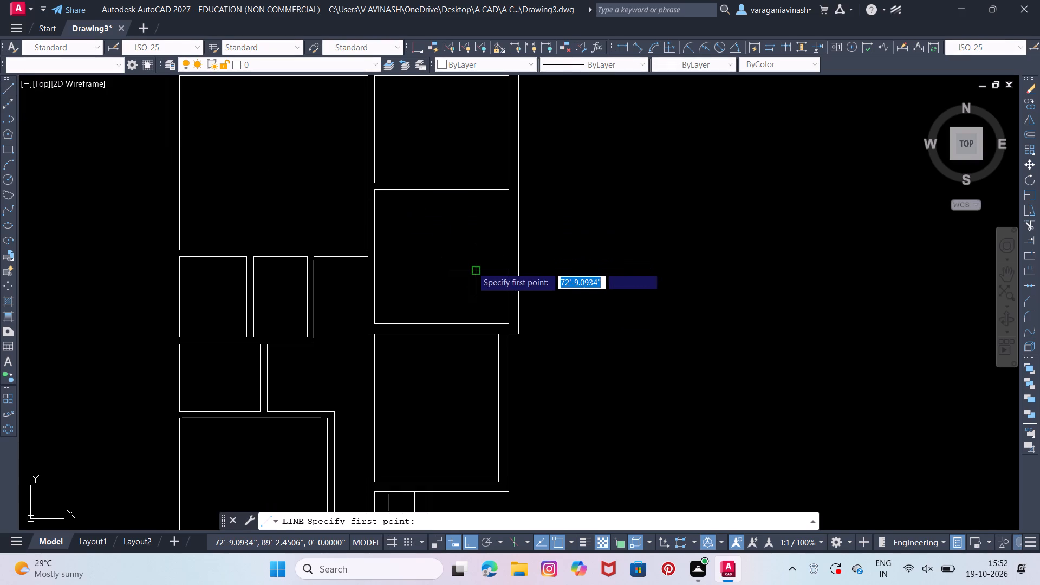
click(472, 267)
click(471, 324)
key(Escape)
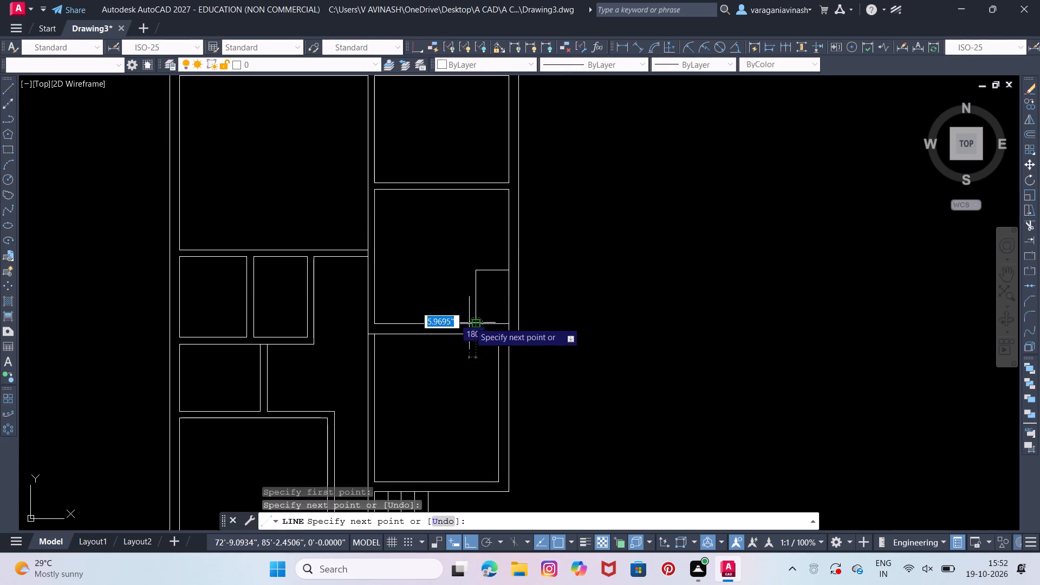
key(Escape)
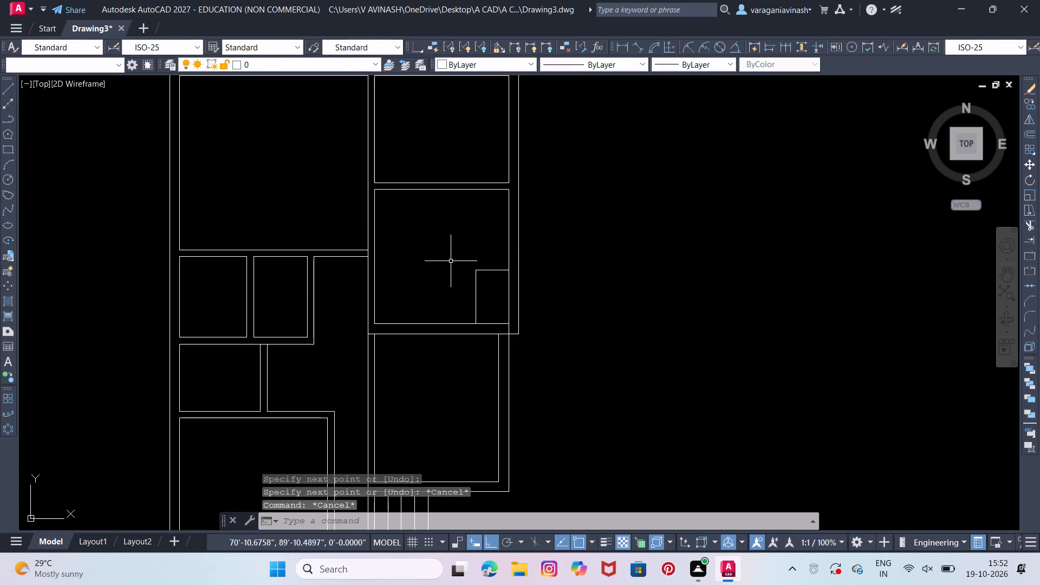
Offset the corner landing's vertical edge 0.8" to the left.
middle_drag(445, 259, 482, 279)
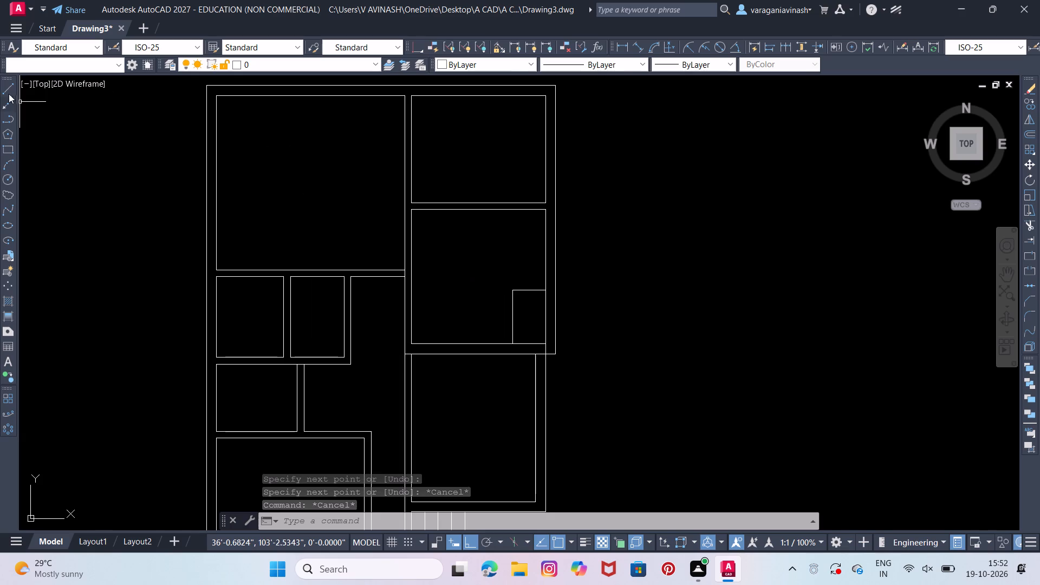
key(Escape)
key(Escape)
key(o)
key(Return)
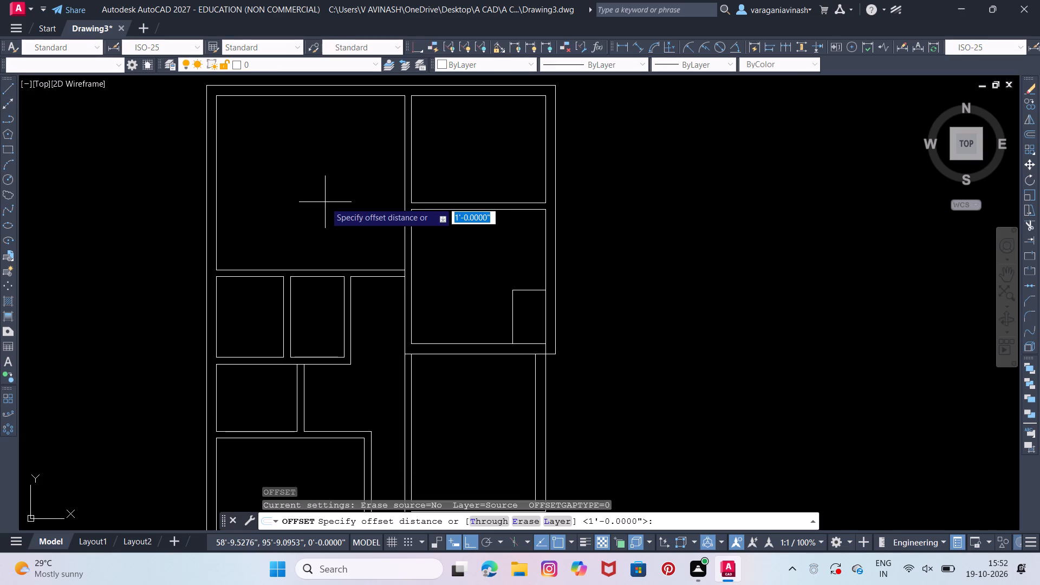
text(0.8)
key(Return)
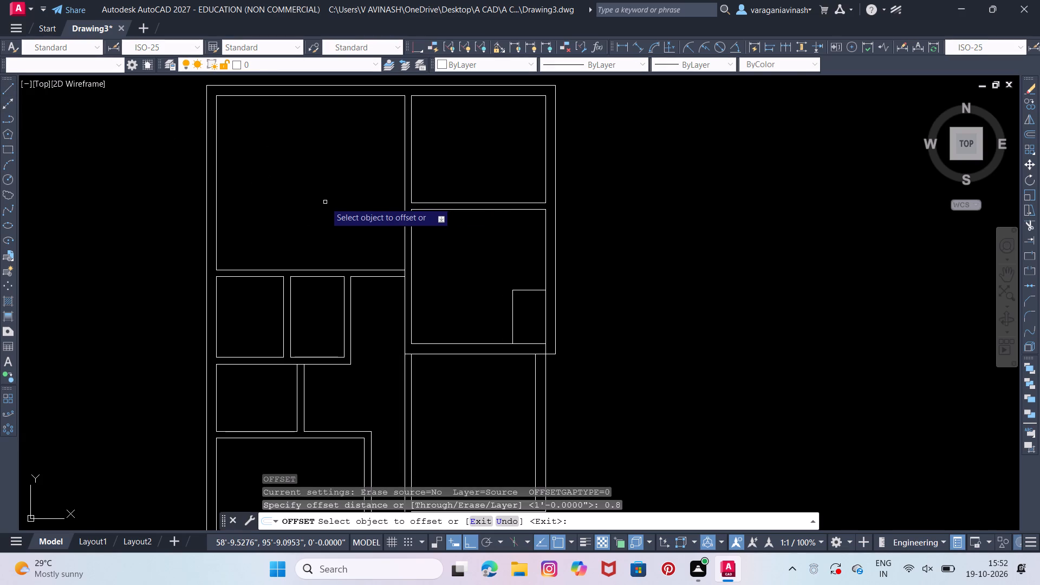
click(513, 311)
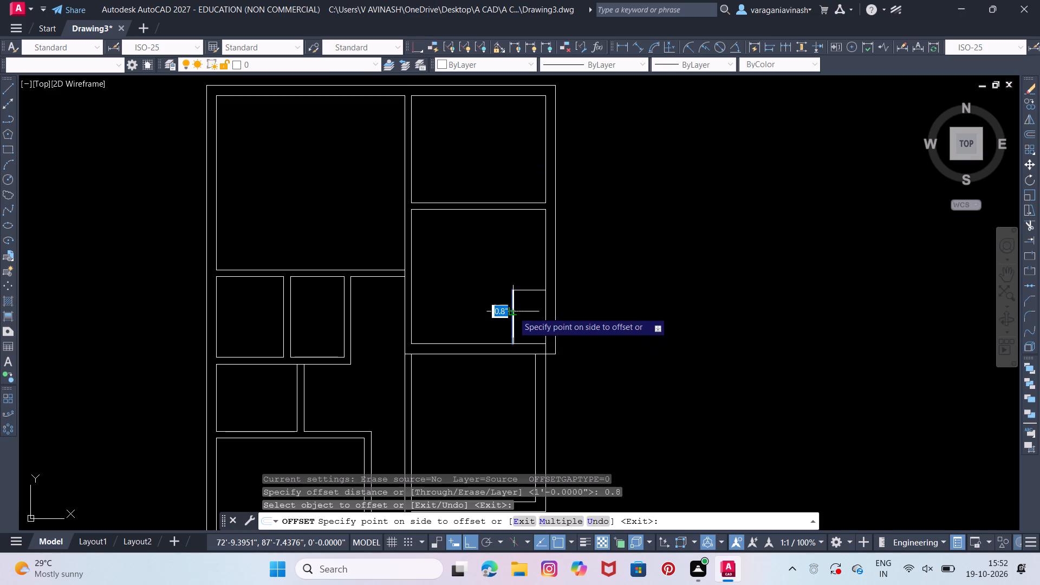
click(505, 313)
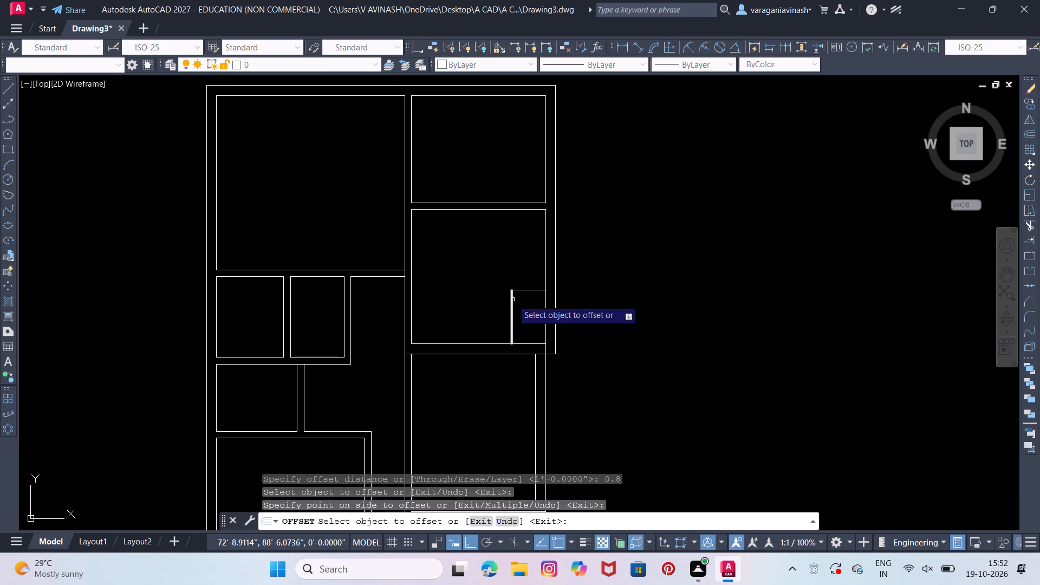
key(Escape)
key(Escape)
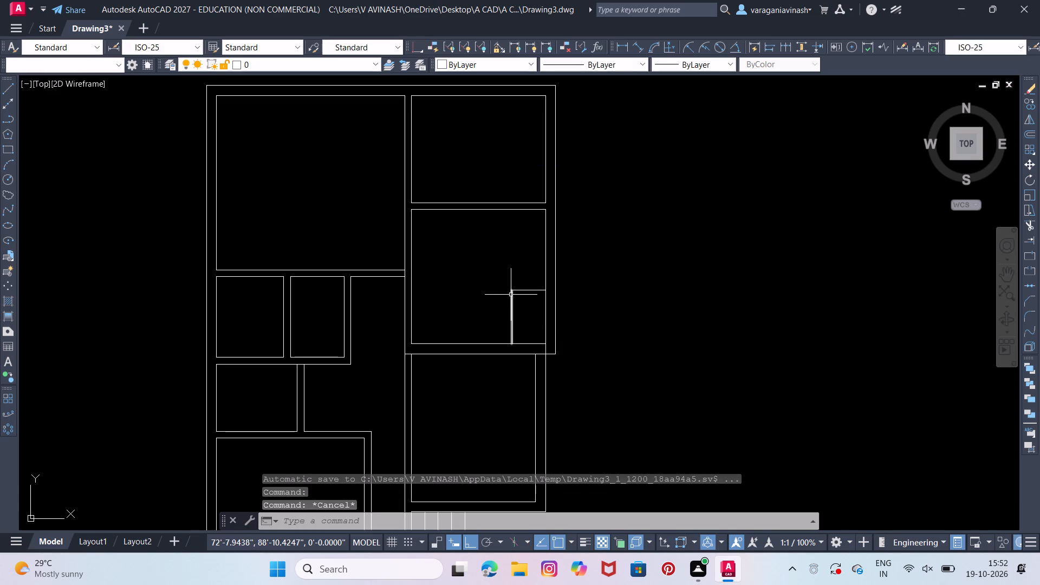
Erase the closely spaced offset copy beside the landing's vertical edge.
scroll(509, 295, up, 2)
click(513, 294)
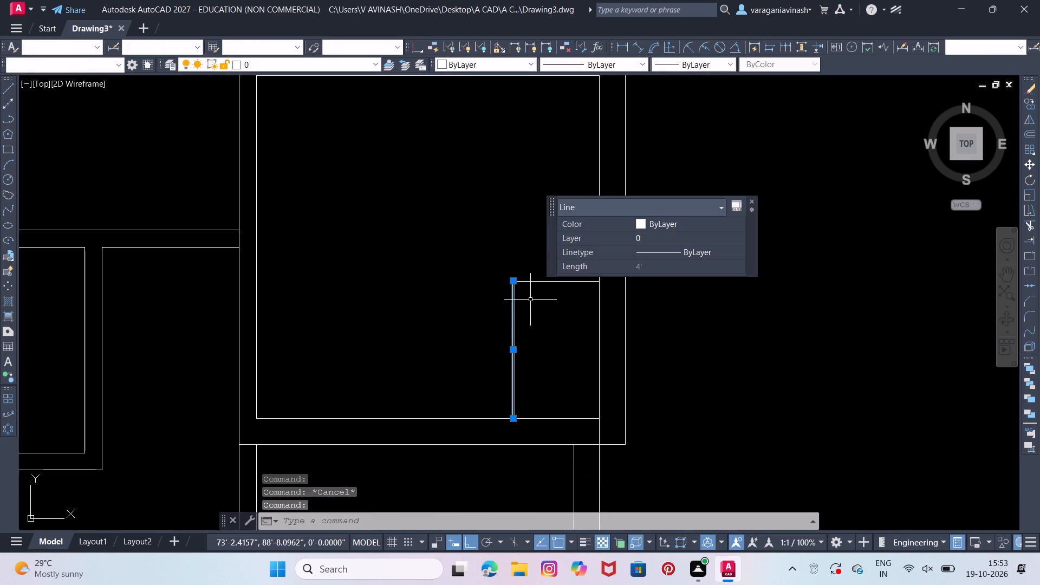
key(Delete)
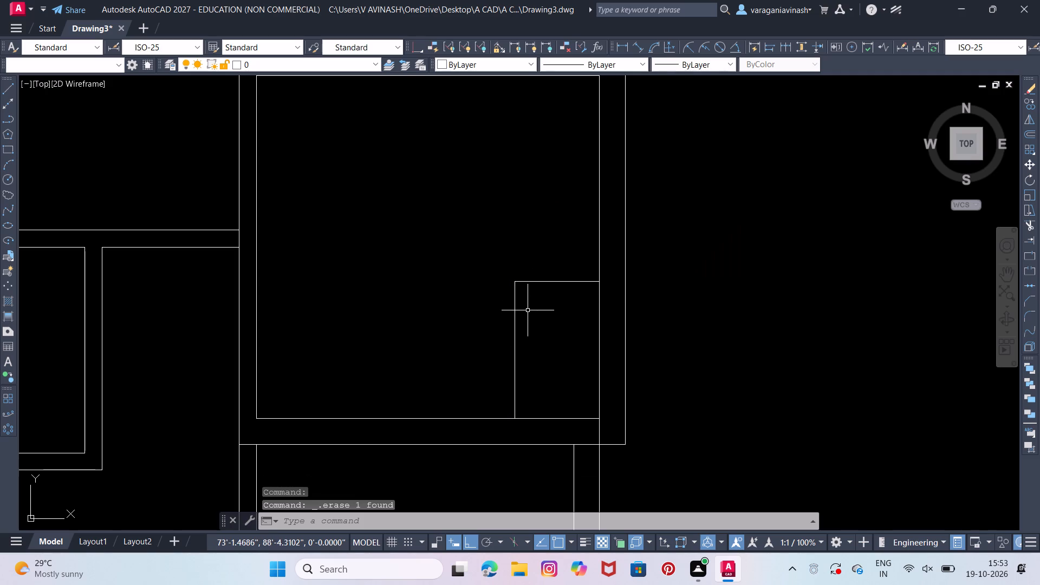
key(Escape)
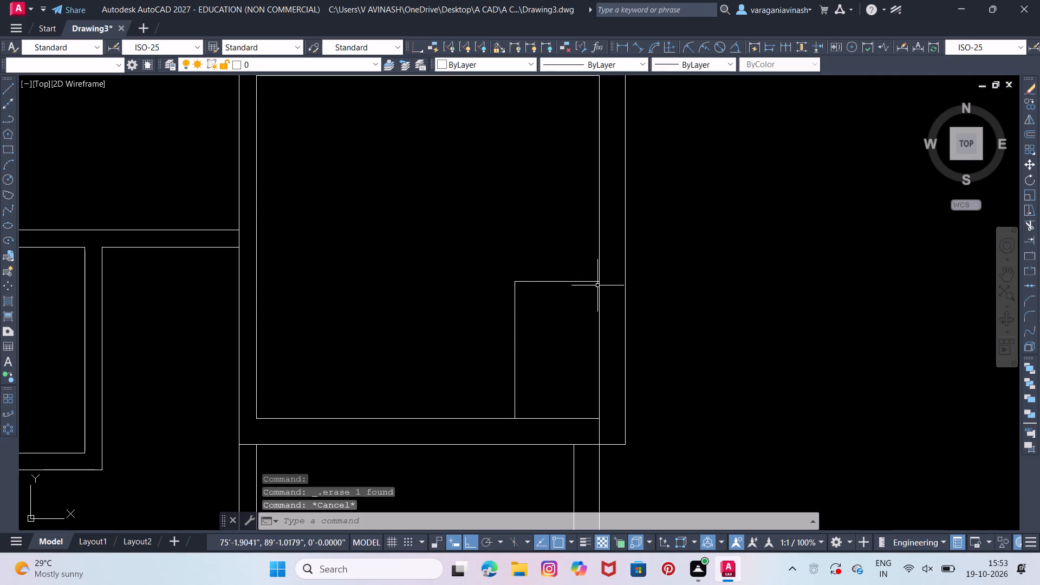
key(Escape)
Offset the landing's vertical edge successively to the left at 0.8' spacing to make five stair tread lines.
key(o)
key(Return)
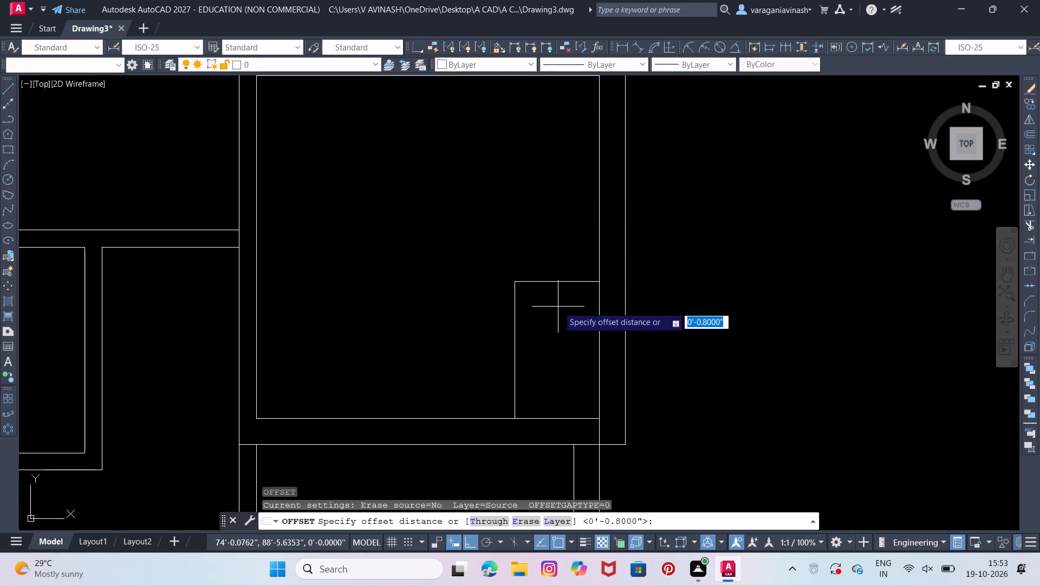
text(0.)
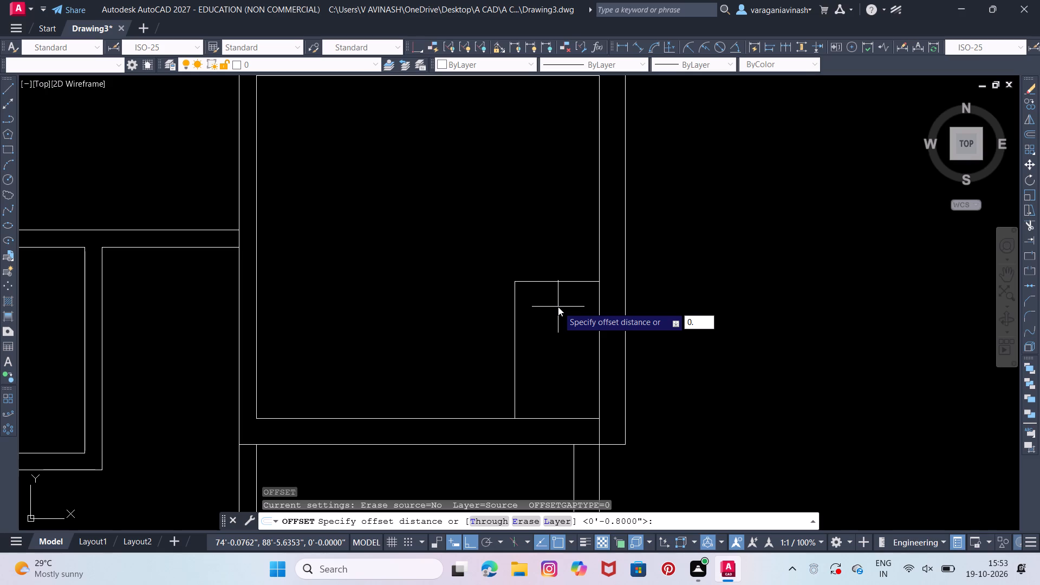
text(8')
key(Return)
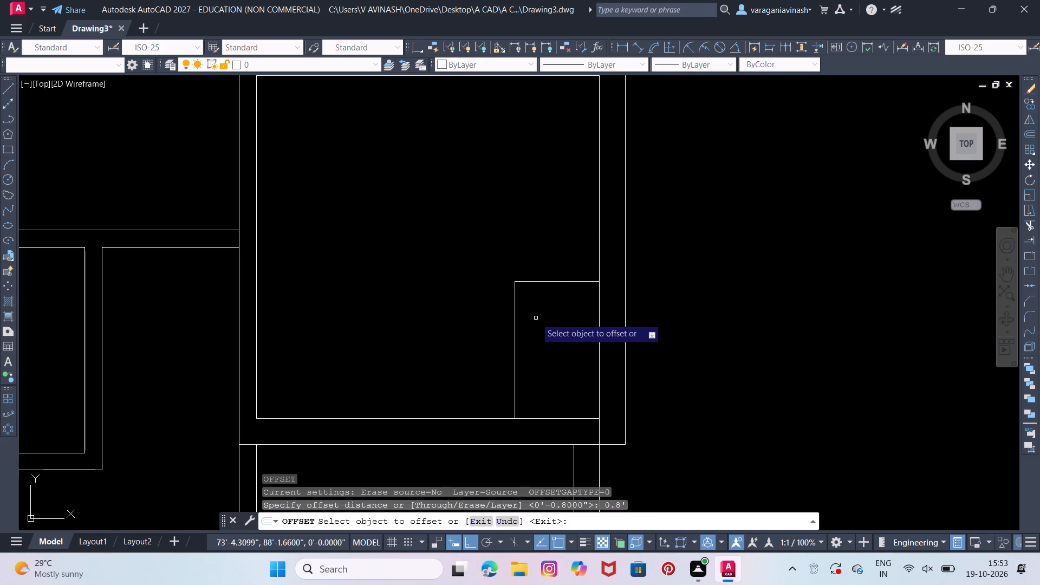
click(512, 350)
click(515, 352)
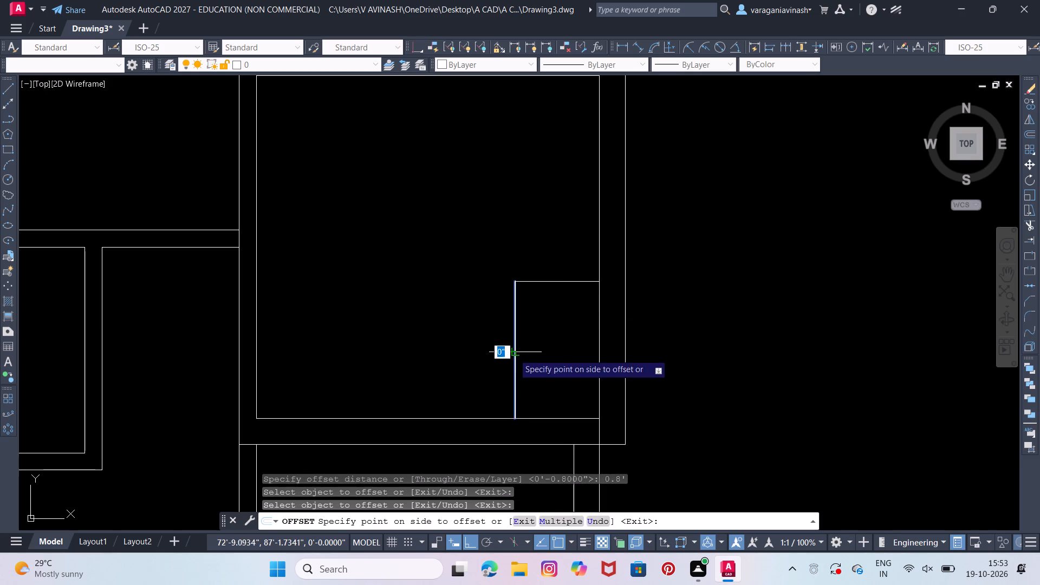
click(501, 367)
click(487, 367)
click(477, 368)
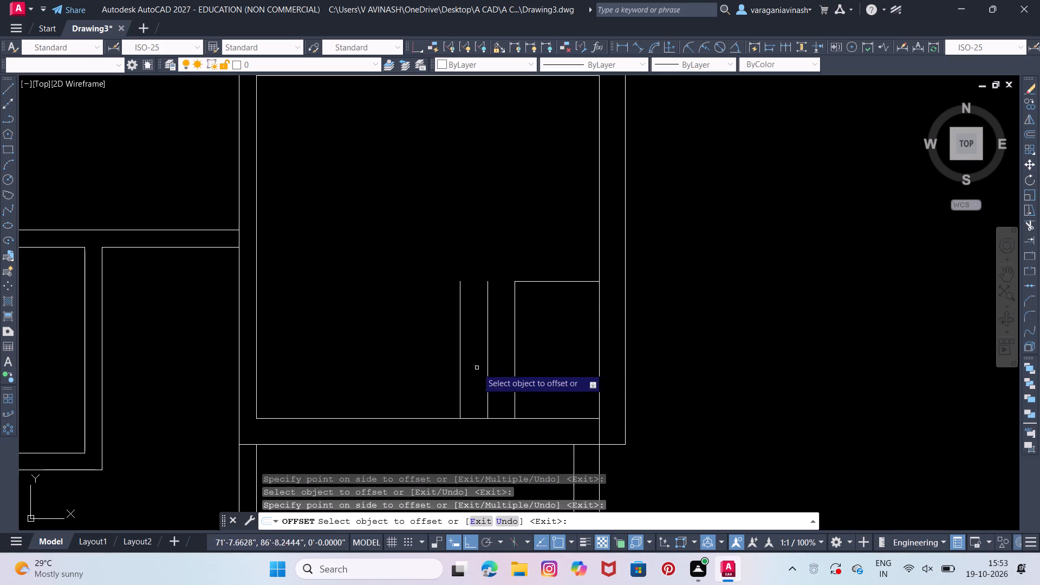
double_click(459, 354)
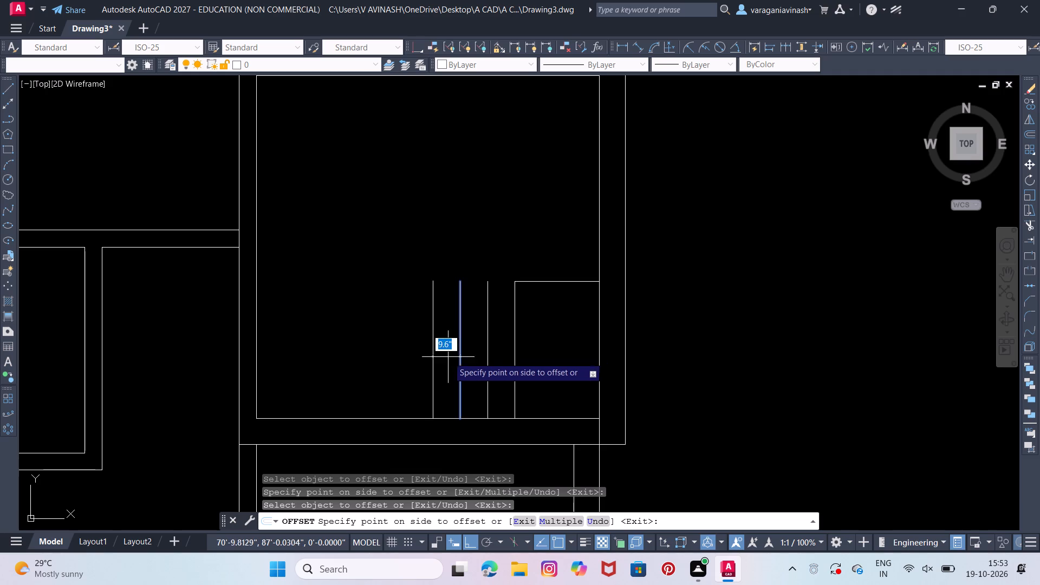
click(441, 359)
click(431, 361)
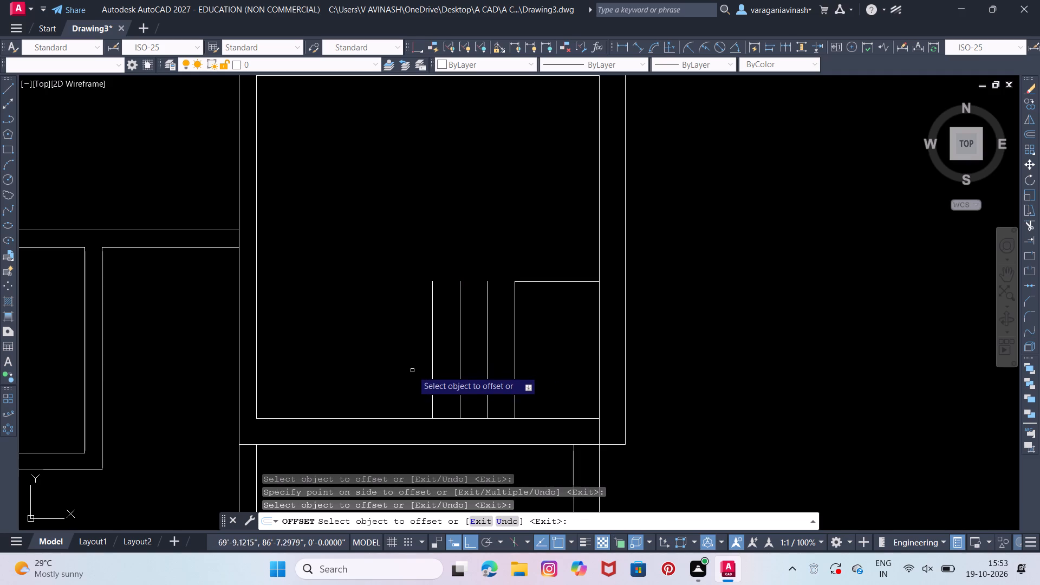
click(432, 364)
click(414, 369)
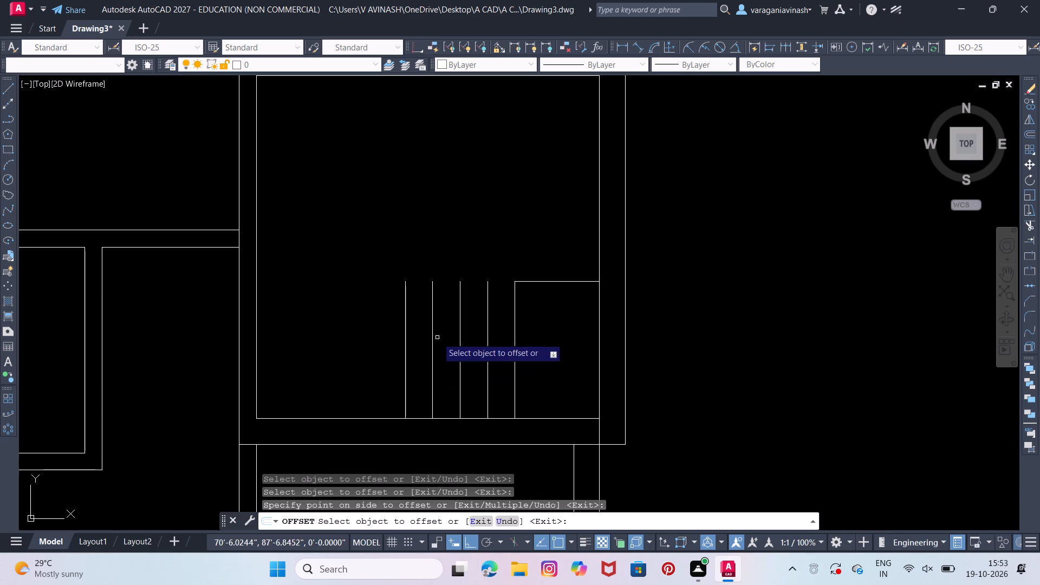
click(406, 343)
click(362, 347)
key(Escape)
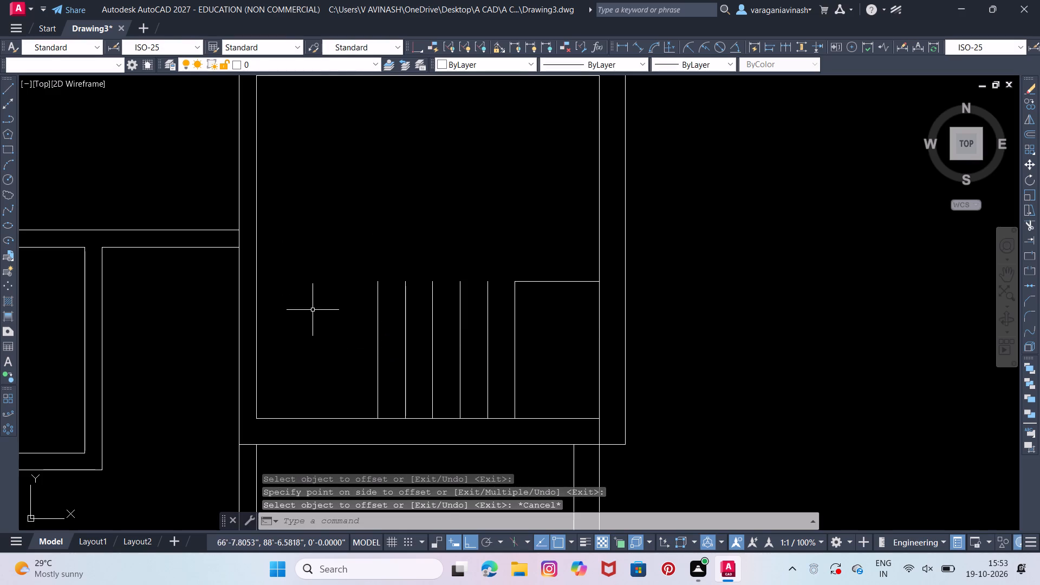
Offset the leftmost tread line another 0.8' to the left to add a sixth tread line.
right_click(316, 270)
click(336, 277)
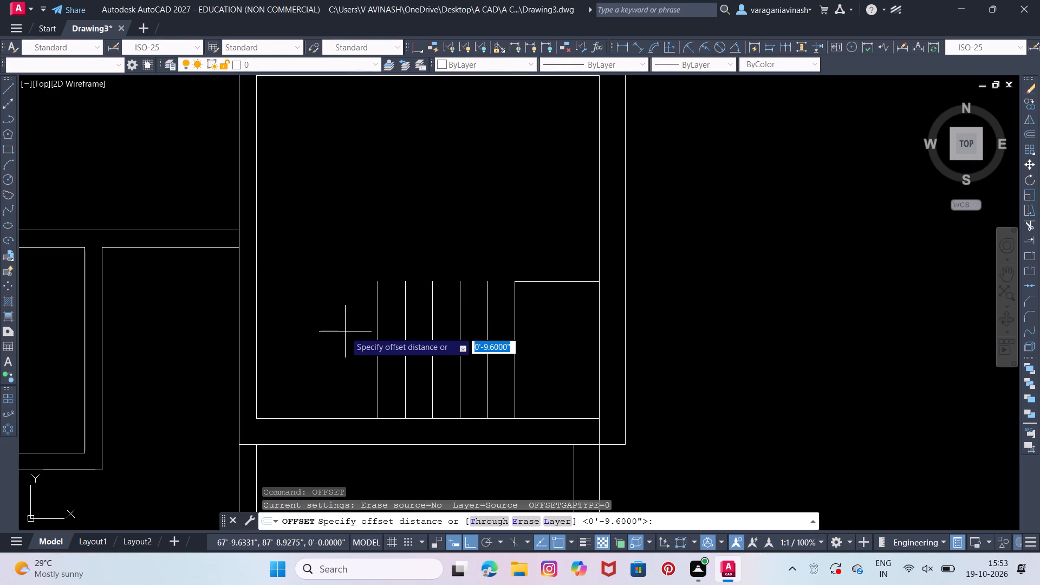
text(0.8')
key(Return)
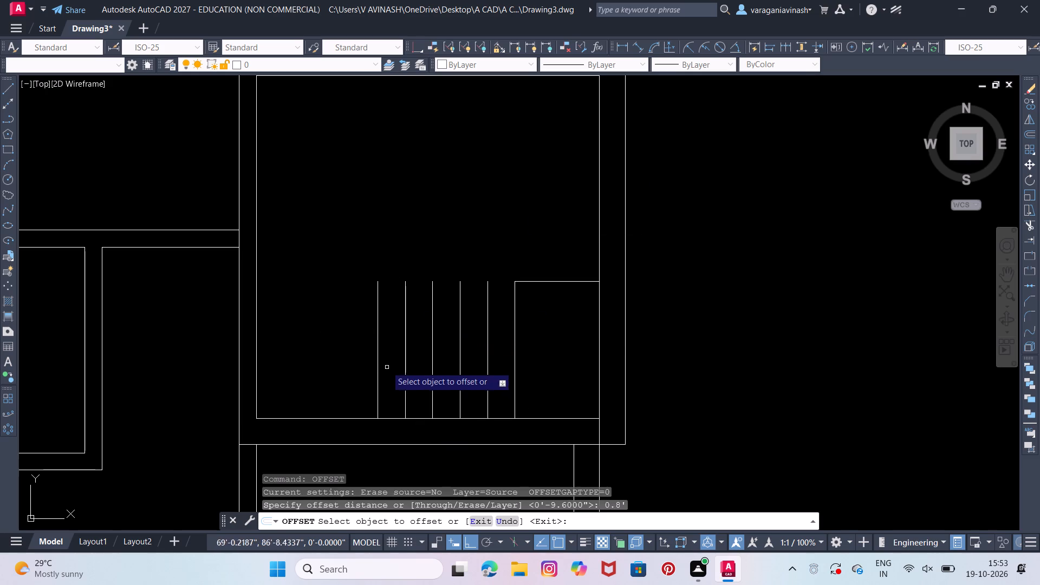
click(378, 344)
click(335, 364)
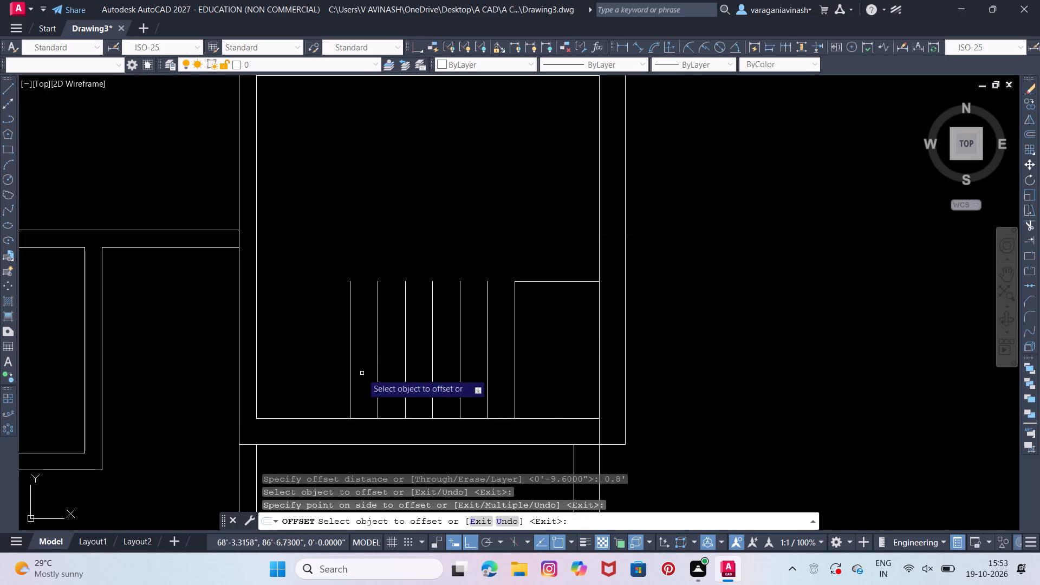
Draw a horizontal line along the tread tops, from the leftmost tread's upper end to the landing's upper corner.
key(Escape)
key(Escape)
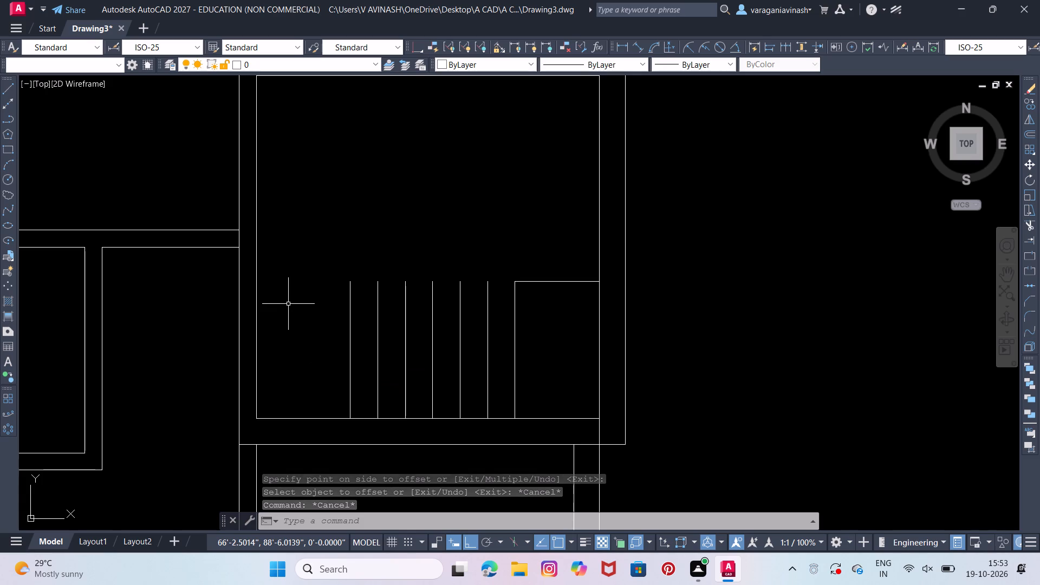
click(5, 92)
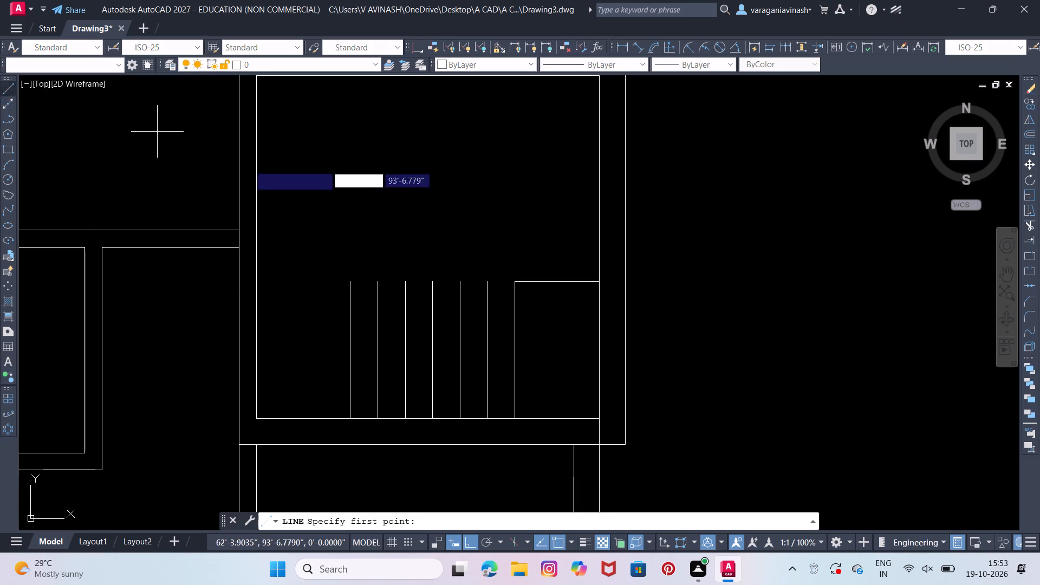
click(346, 282)
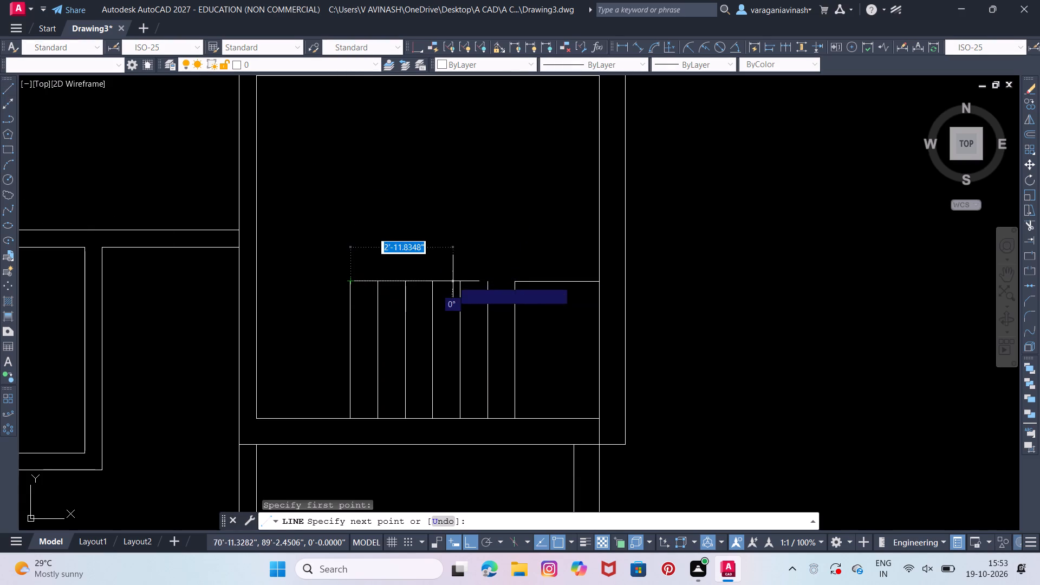
click(510, 283)
key(Escape)
key(Escape)
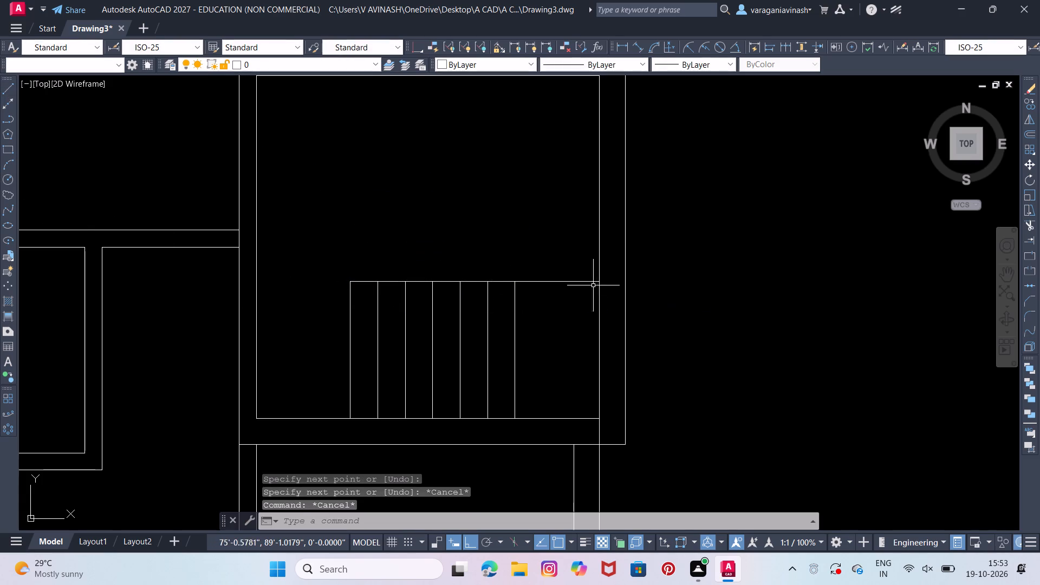
Draw a 4'-9.6" horizontal line across the treads, from the leftmost tread's midpoint to the landing edge's midpoint.
click(14, 87)
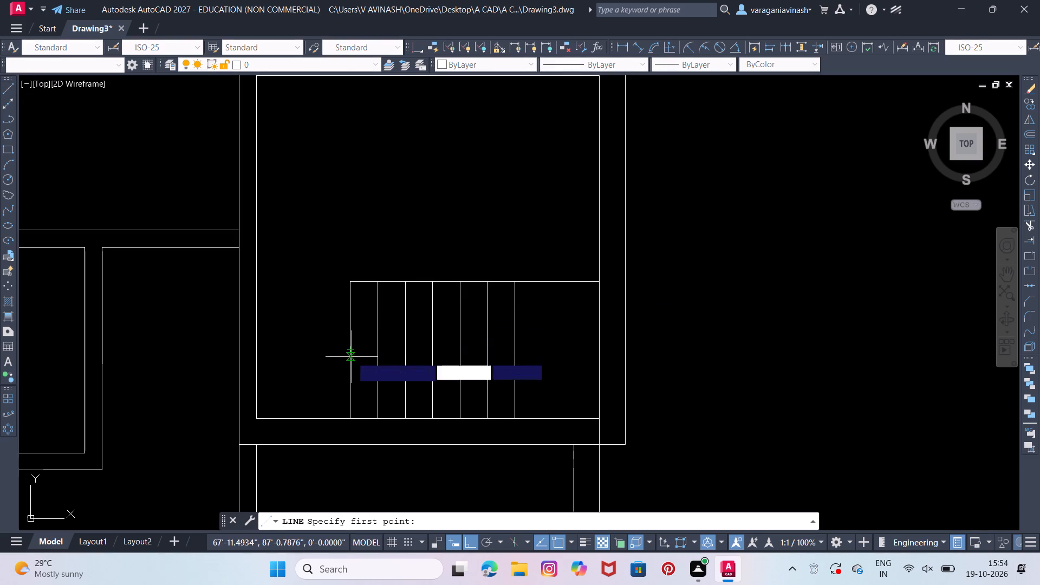
click(352, 353)
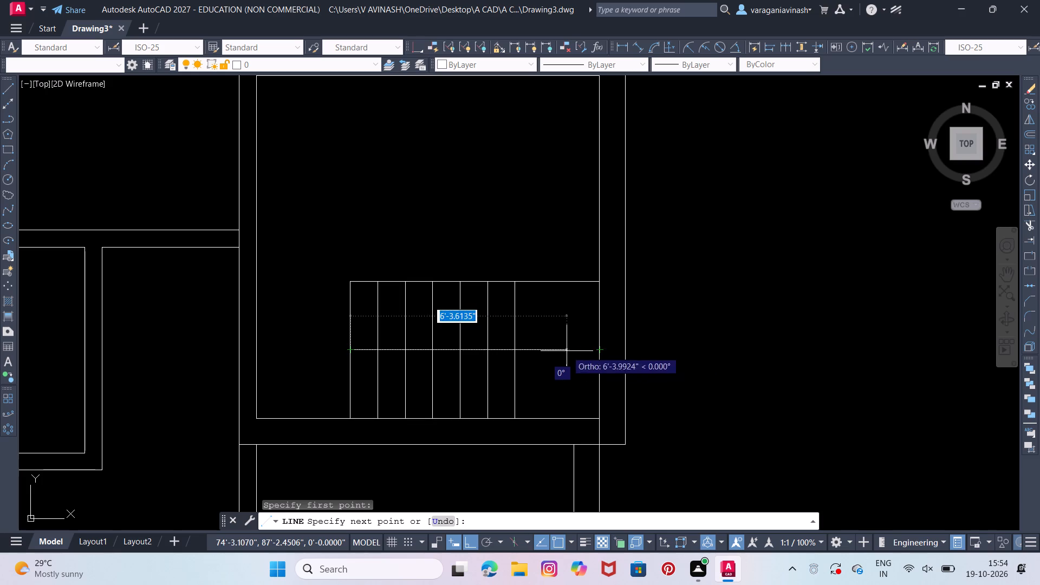
click(519, 349)
key(Escape)
key(Escape)
key(Escape)
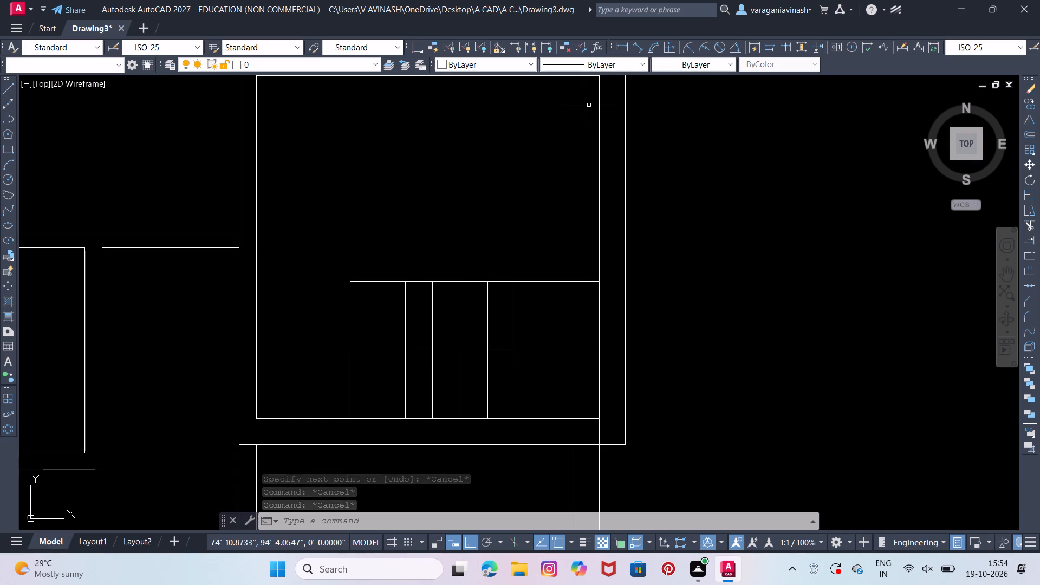
Add a horizontal leader without annotation text in the lower stair flight, with its arrowhead on the landing's edge.
key(l)
text(EA)
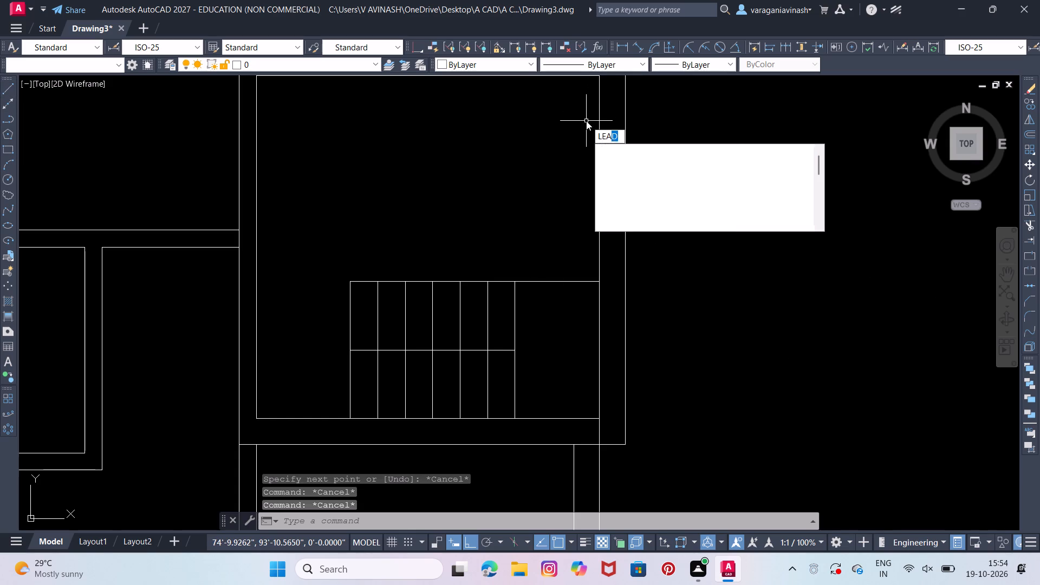
click(672, 154)
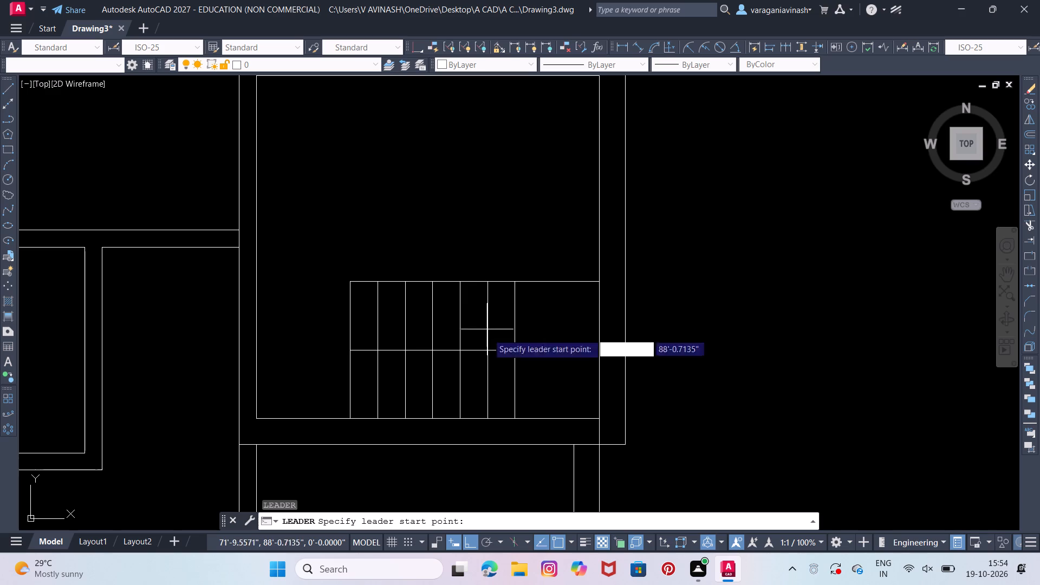
click(513, 383)
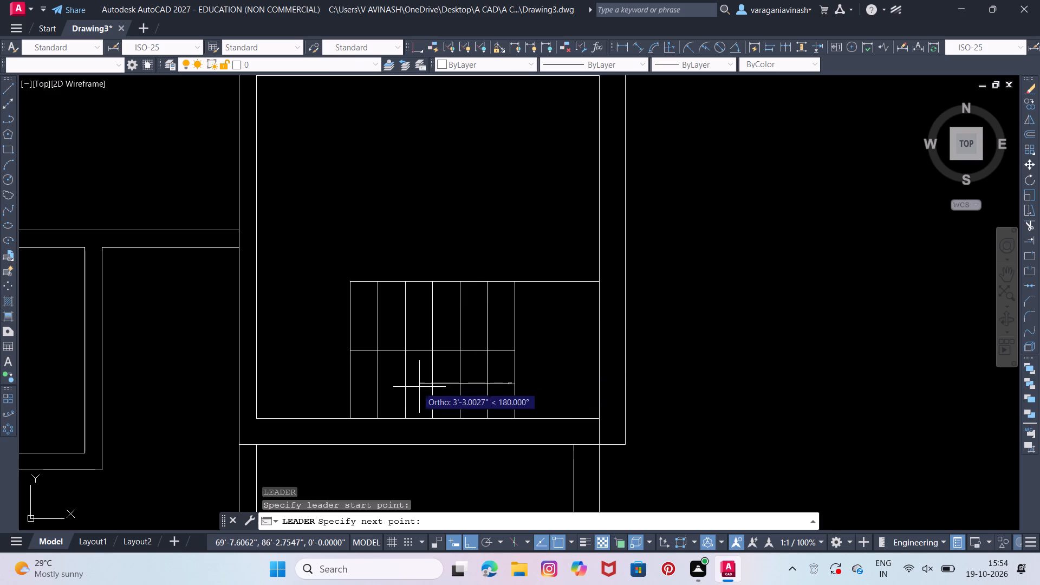
click(420, 384)
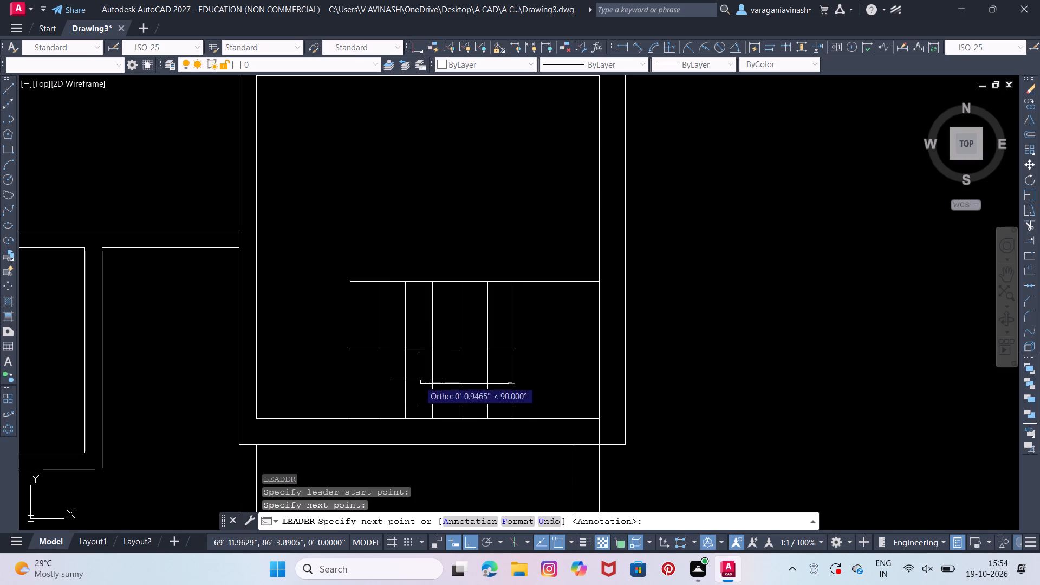
right_click(419, 380)
click(478, 210)
right_click(478, 210)
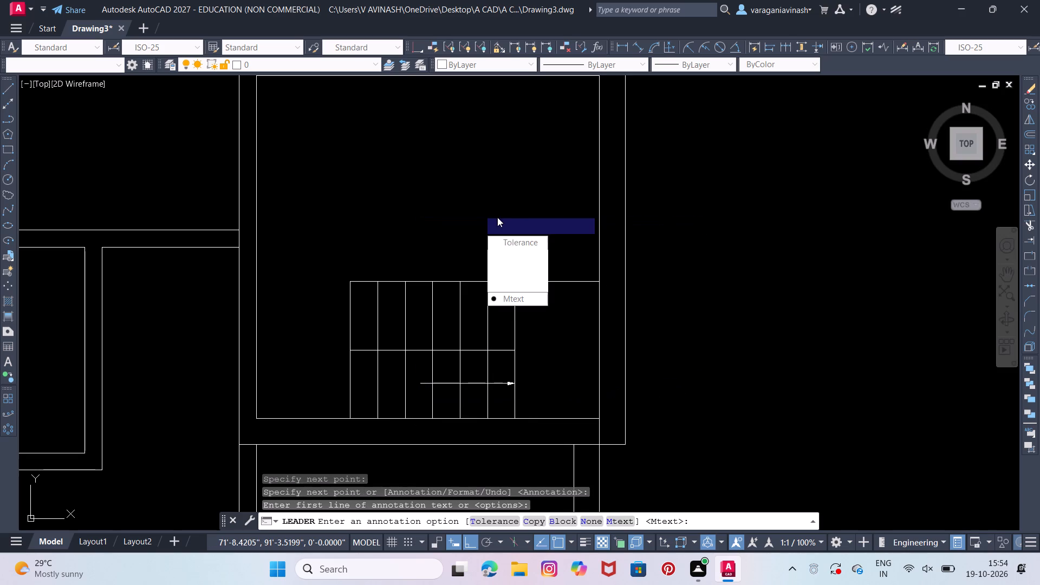
drag(503, 289, 495, 217)
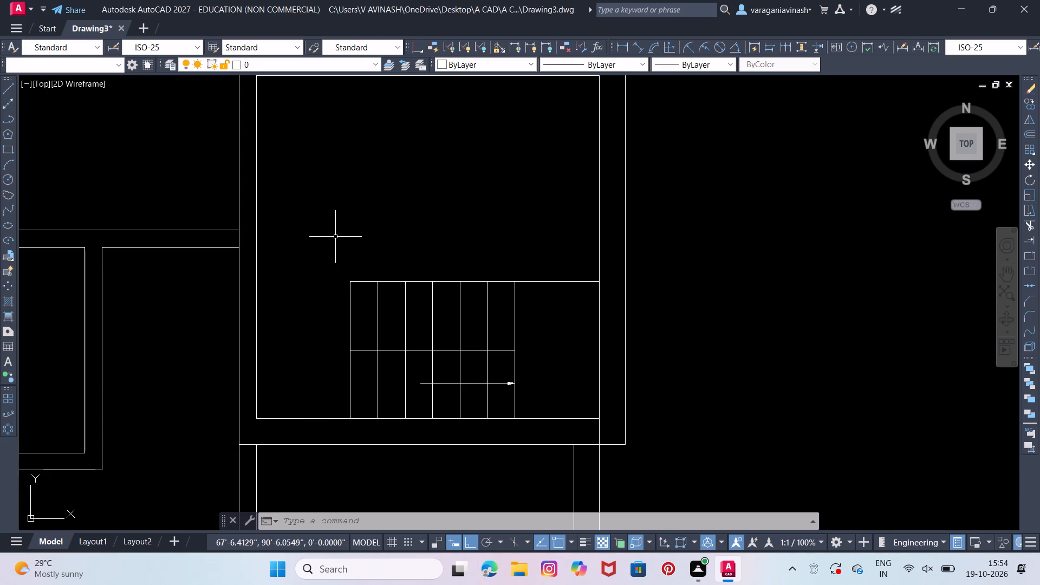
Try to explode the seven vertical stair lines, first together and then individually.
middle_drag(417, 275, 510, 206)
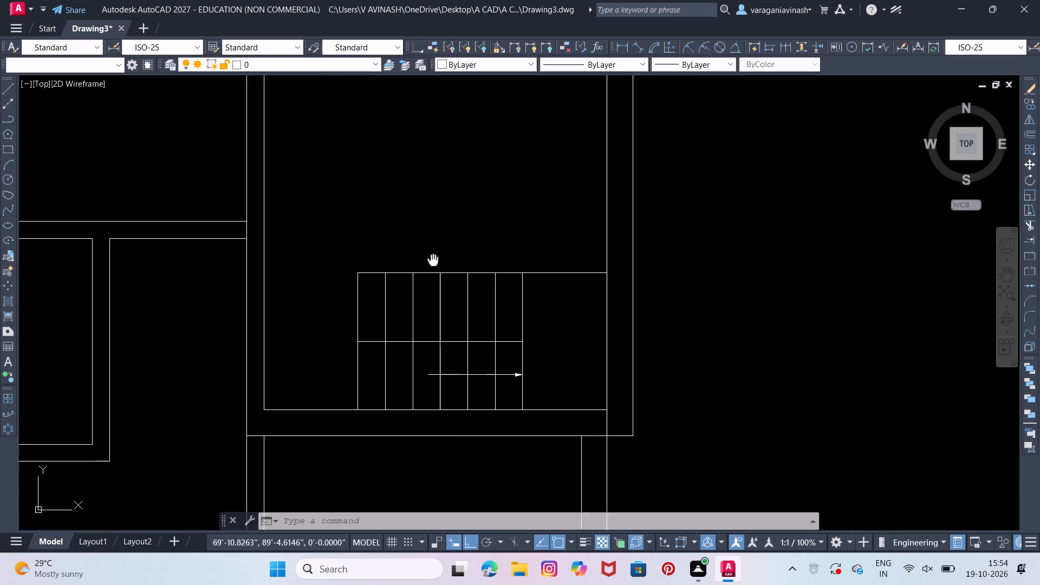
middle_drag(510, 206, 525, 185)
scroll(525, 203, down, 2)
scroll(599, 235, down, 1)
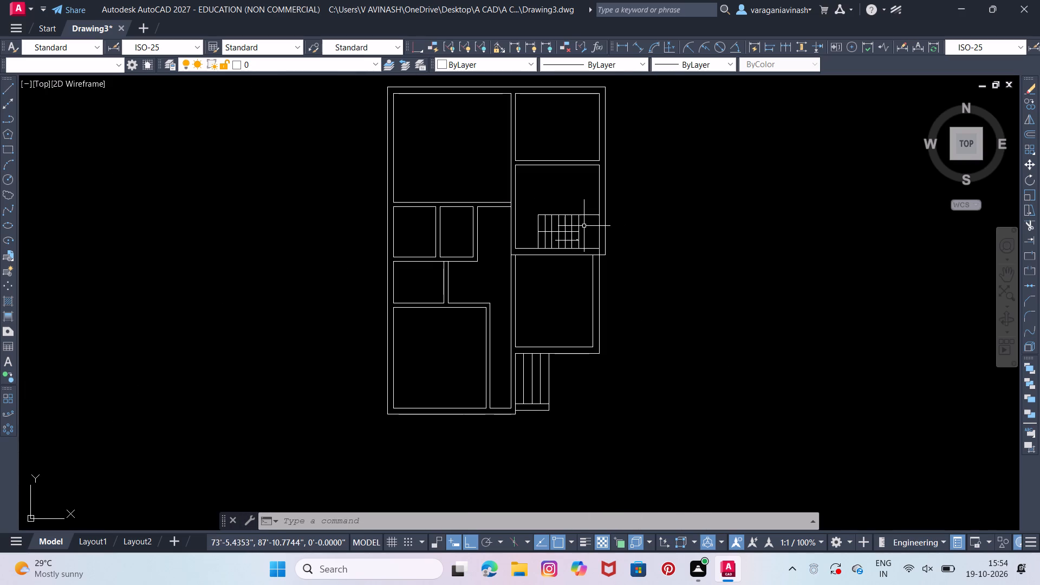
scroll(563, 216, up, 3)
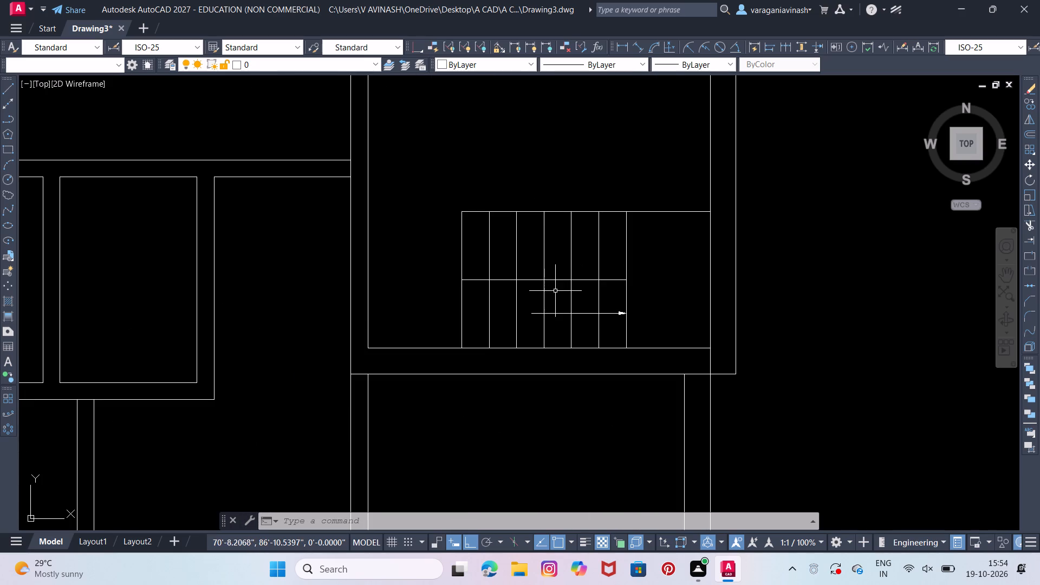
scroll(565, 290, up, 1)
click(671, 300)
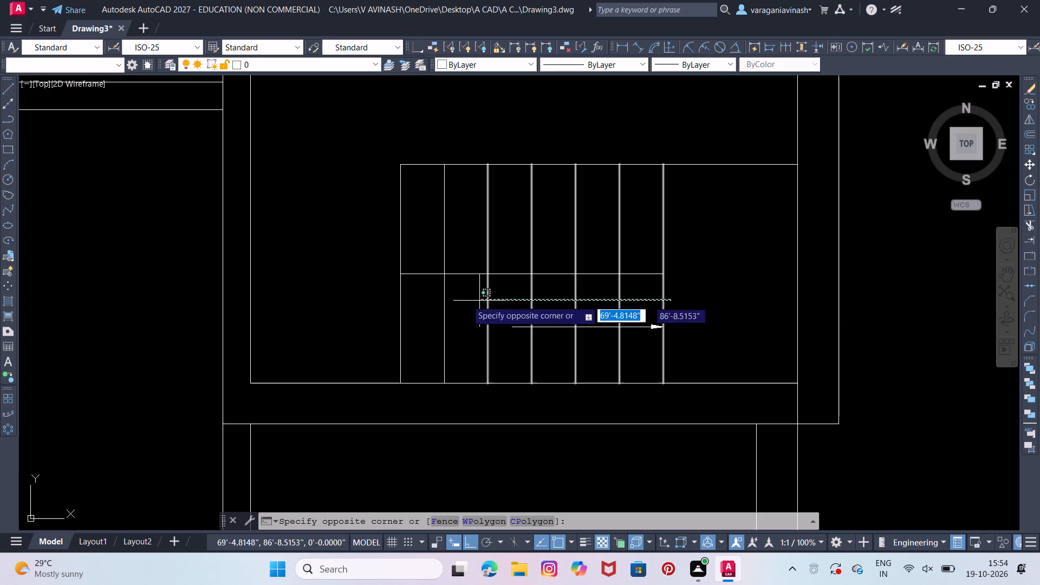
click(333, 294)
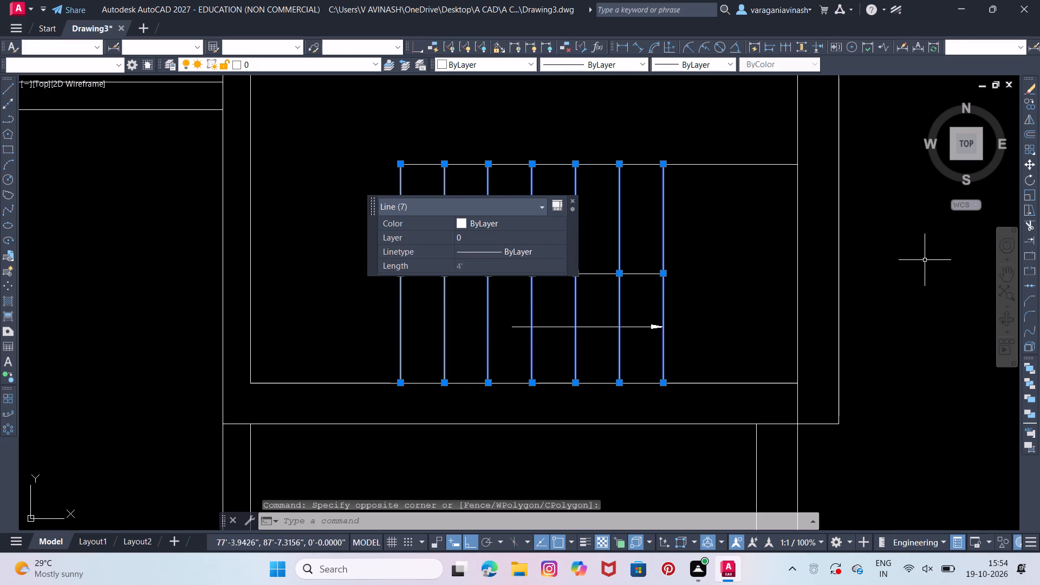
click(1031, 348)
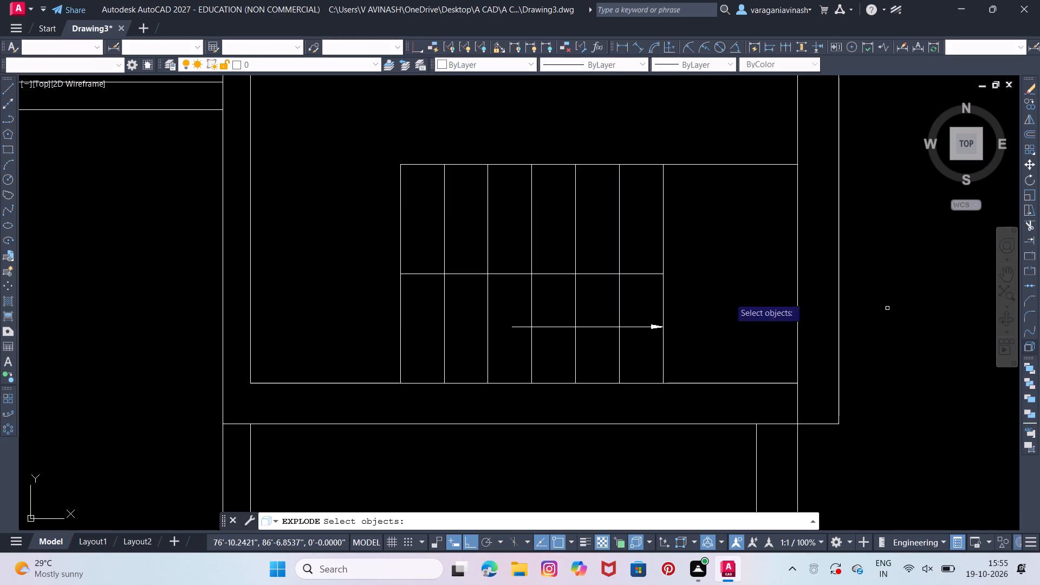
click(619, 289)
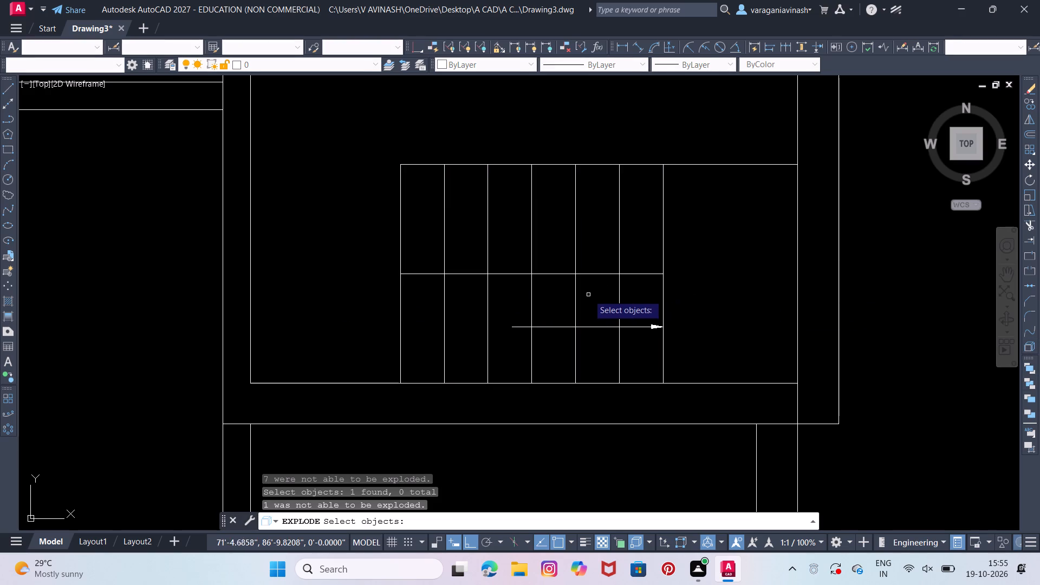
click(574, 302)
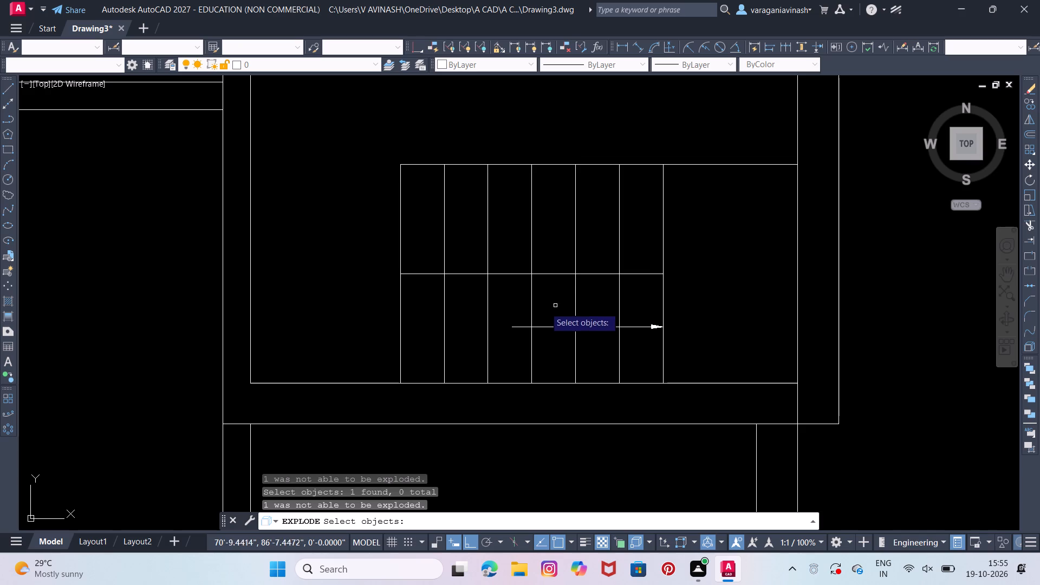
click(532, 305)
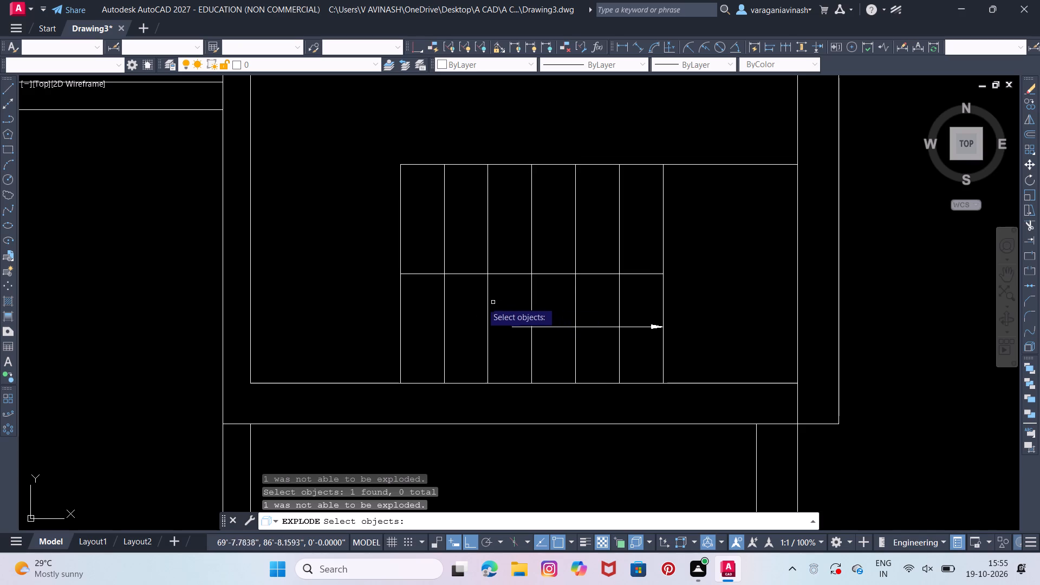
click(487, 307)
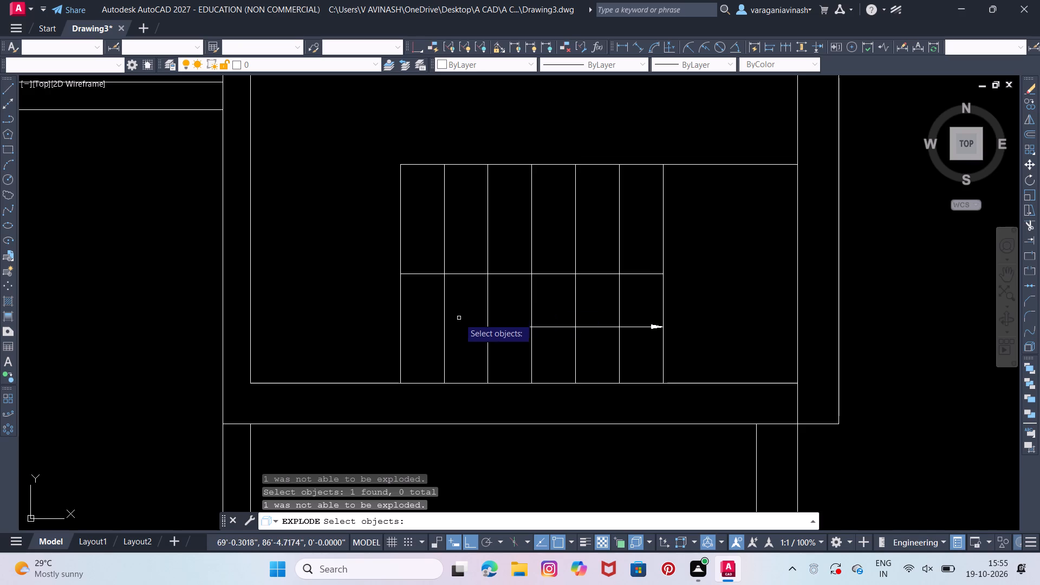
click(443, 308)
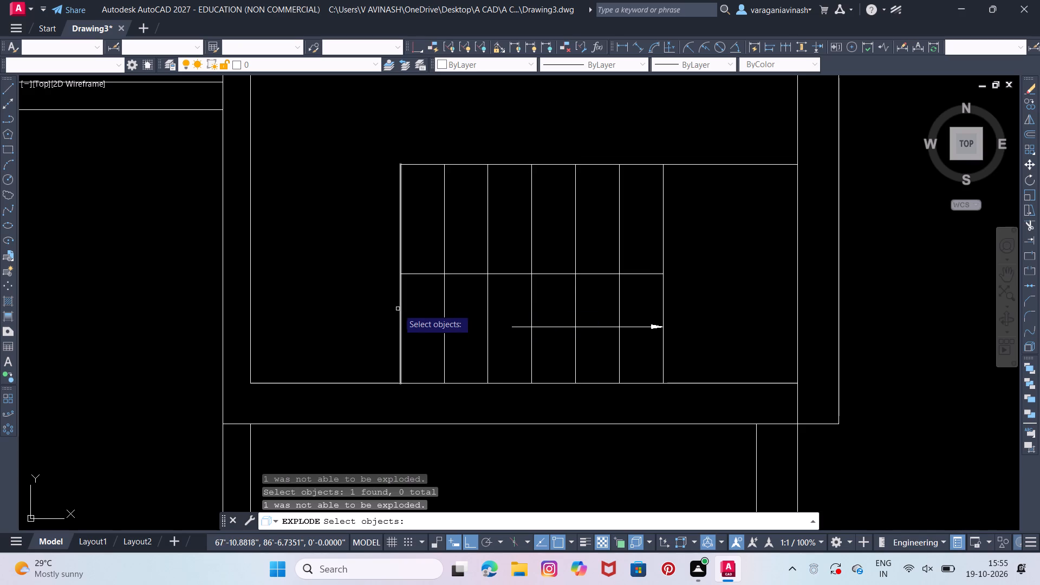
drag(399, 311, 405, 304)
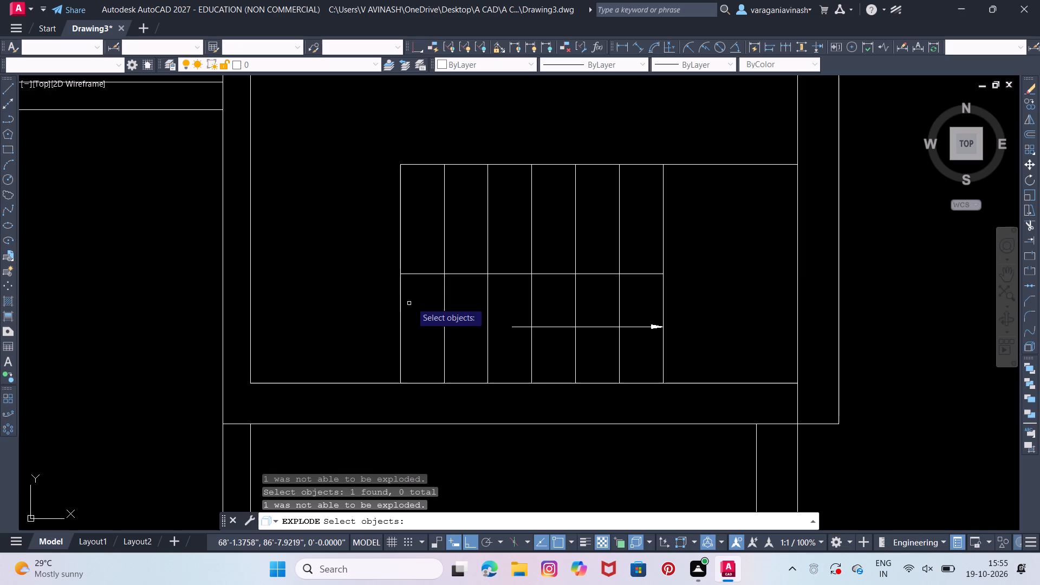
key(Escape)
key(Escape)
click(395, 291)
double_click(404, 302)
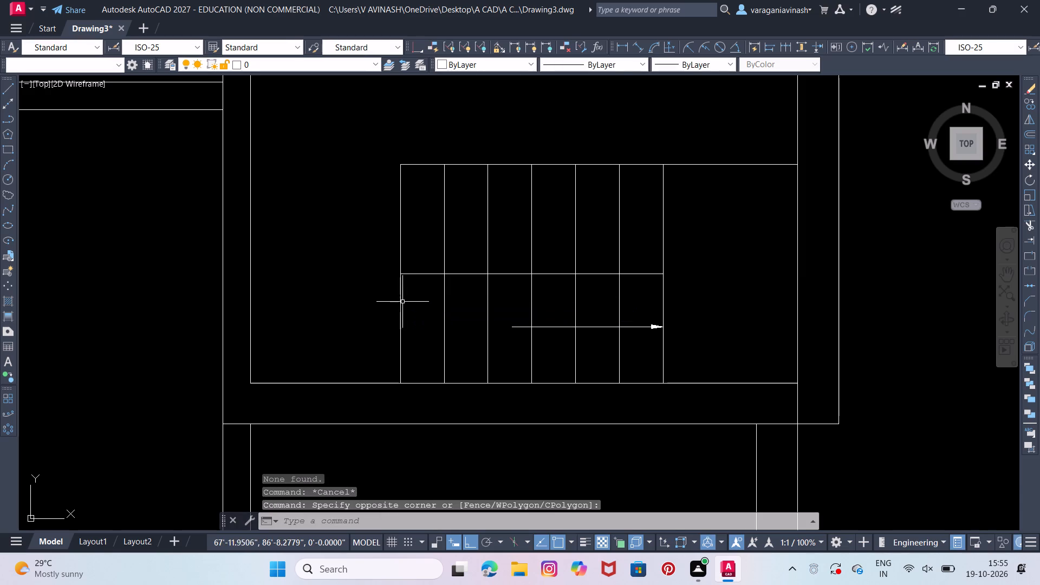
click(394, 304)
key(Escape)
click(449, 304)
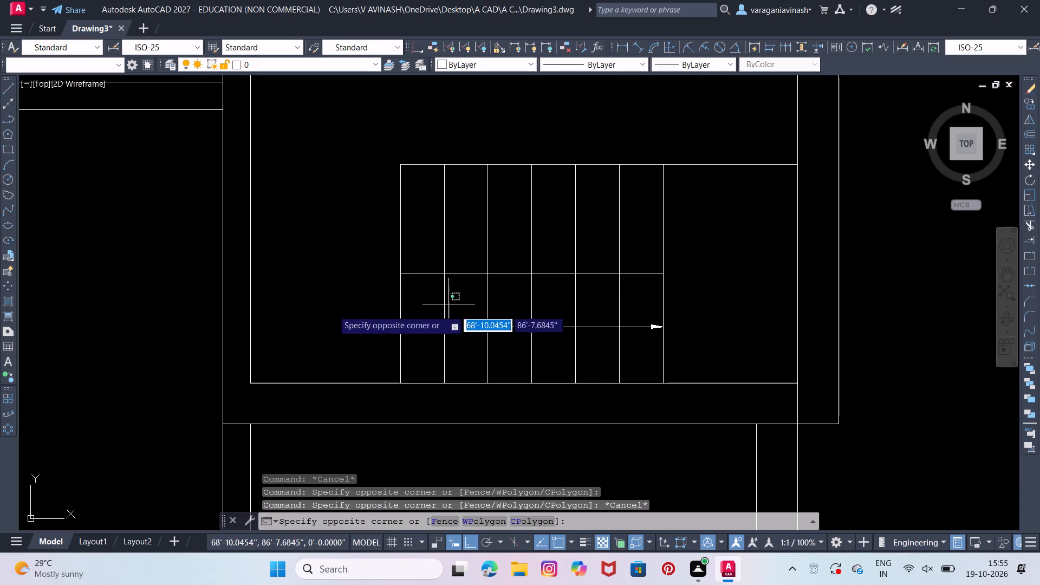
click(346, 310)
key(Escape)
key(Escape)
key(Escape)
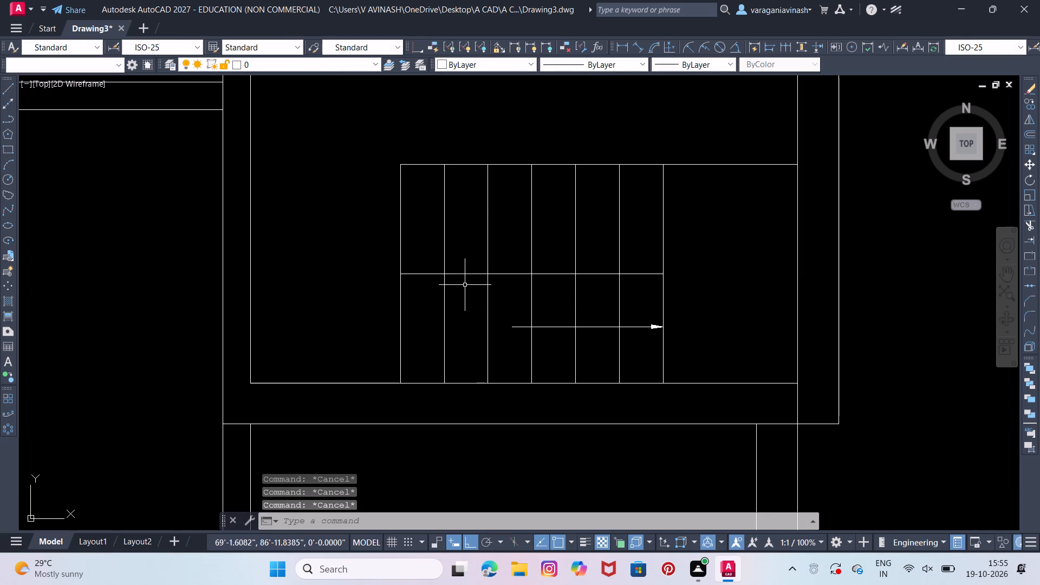
Shorten the seven vertical stair lines by stretching their lower ends up to the middle horizontal line.
middle_drag(450, 278, 413, 271)
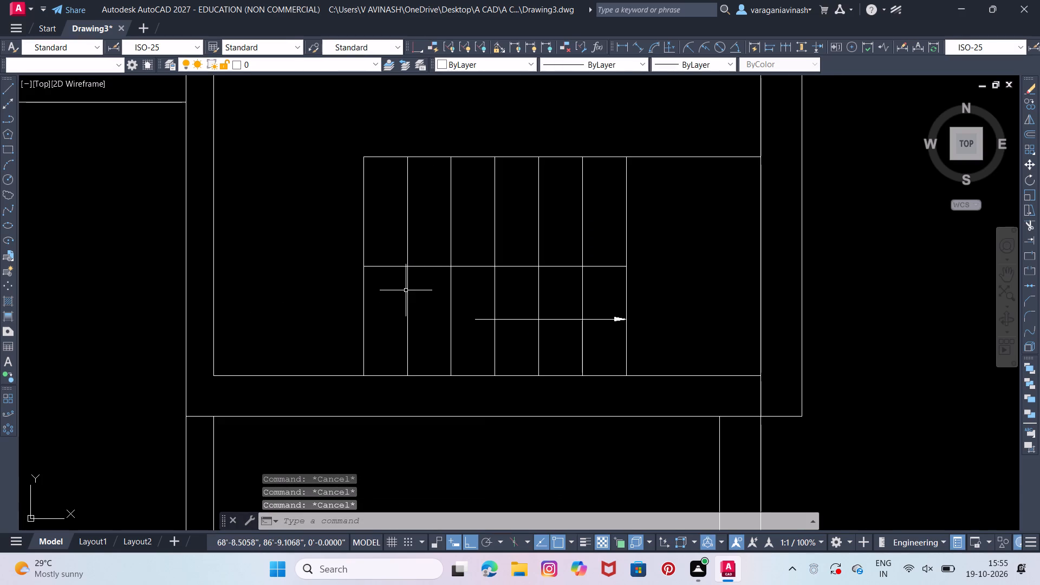
click(641, 295)
click(315, 291)
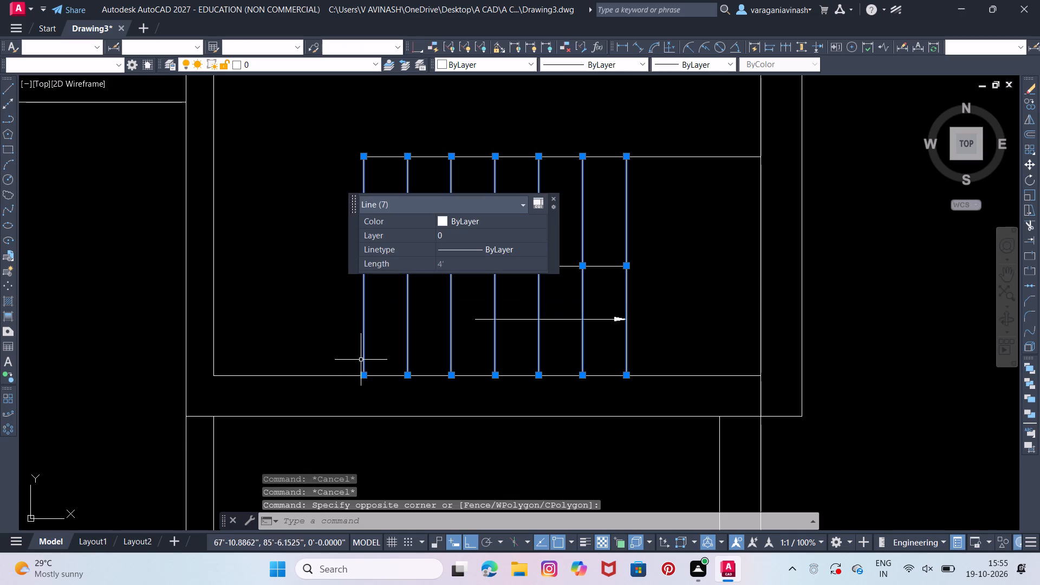
click(363, 376)
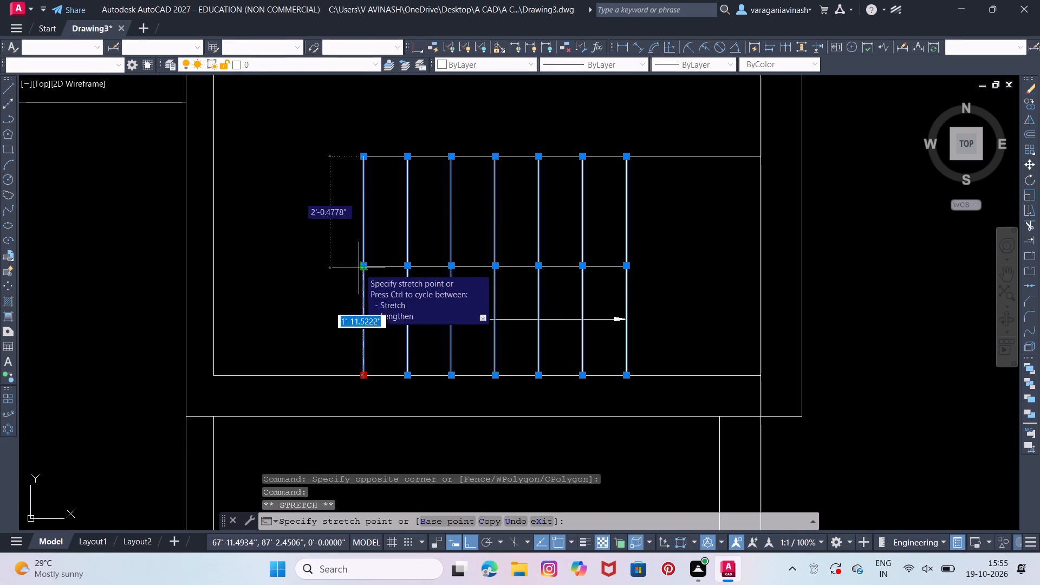
click(362, 263)
click(405, 374)
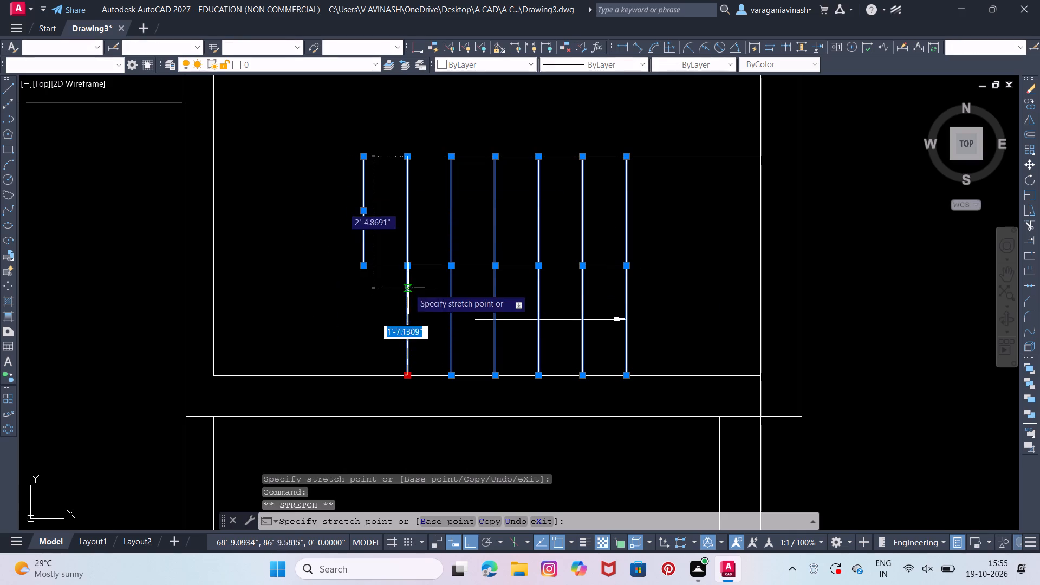
click(409, 269)
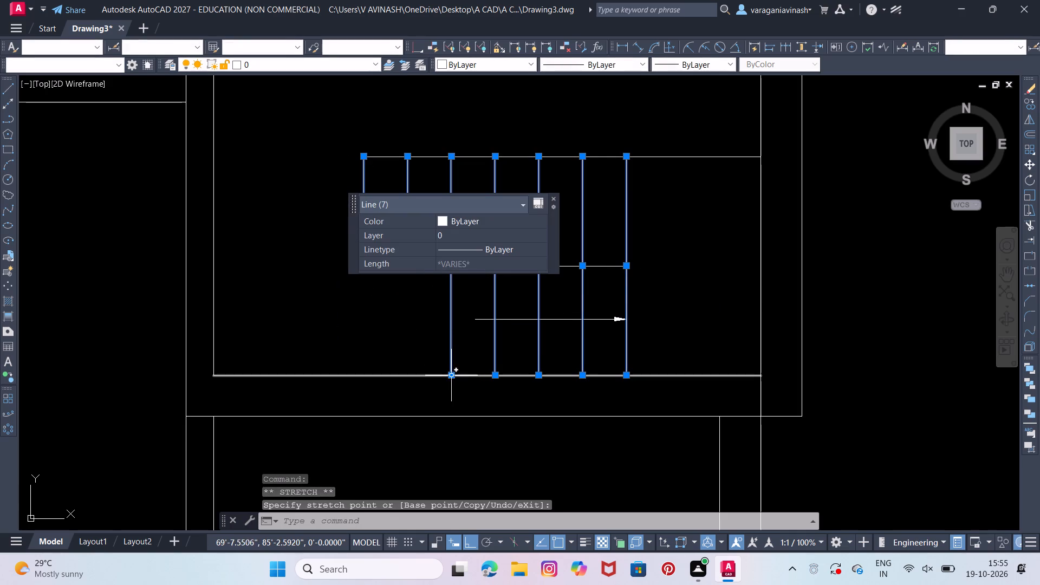
click(451, 377)
click(456, 269)
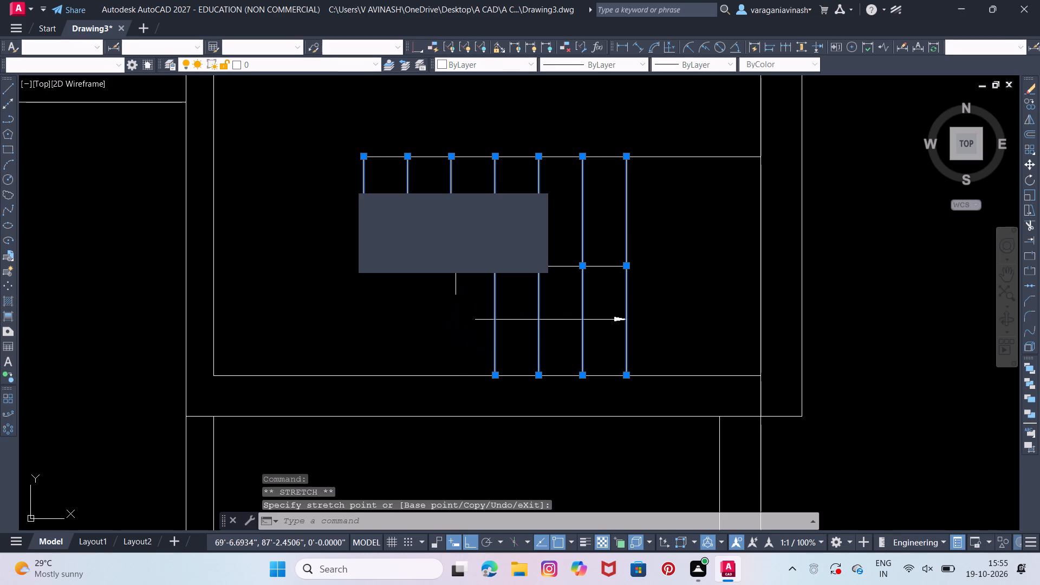
click(493, 376)
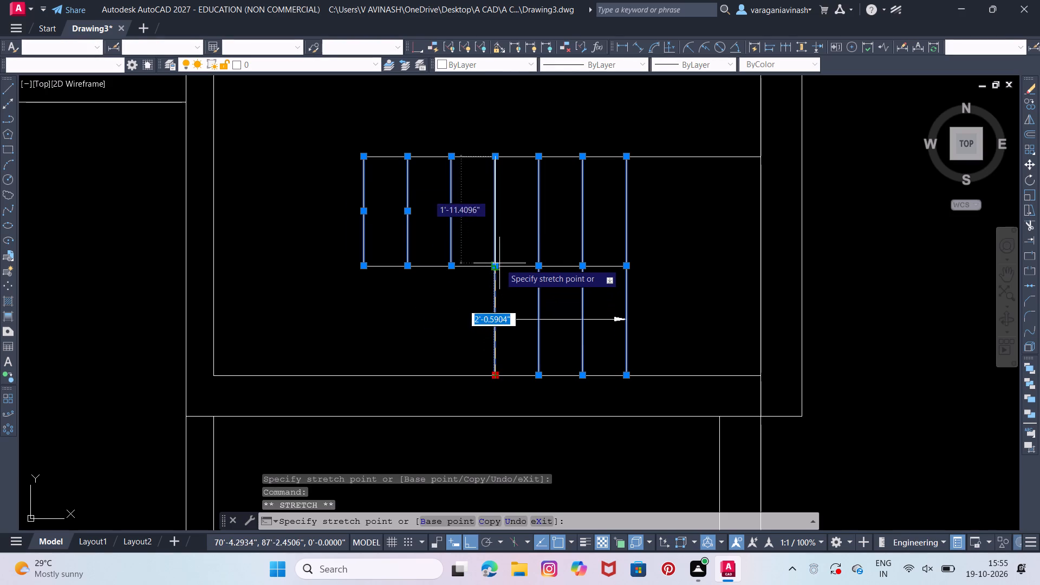
click(499, 263)
click(536, 375)
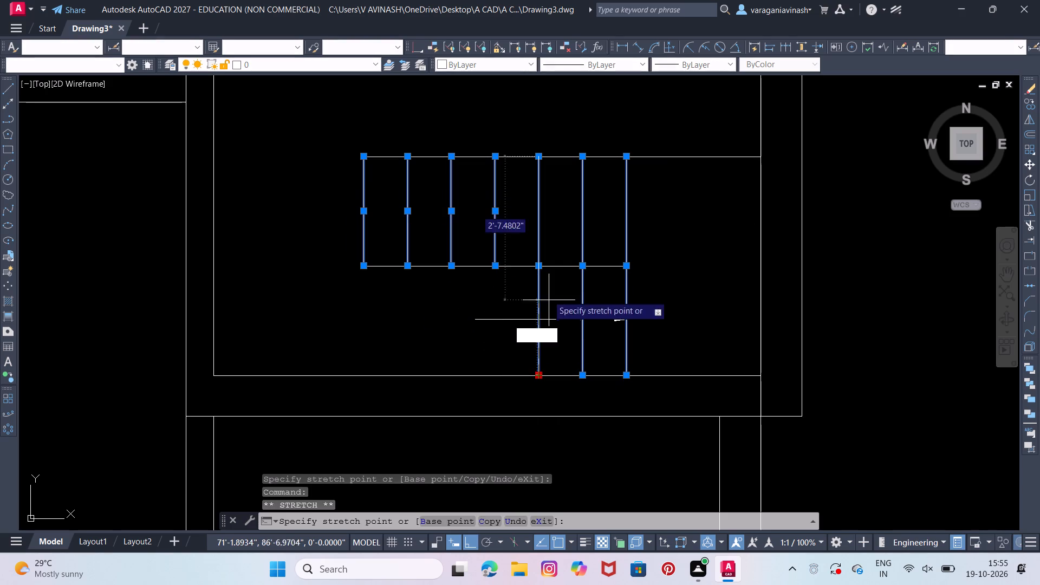
click(543, 270)
click(580, 378)
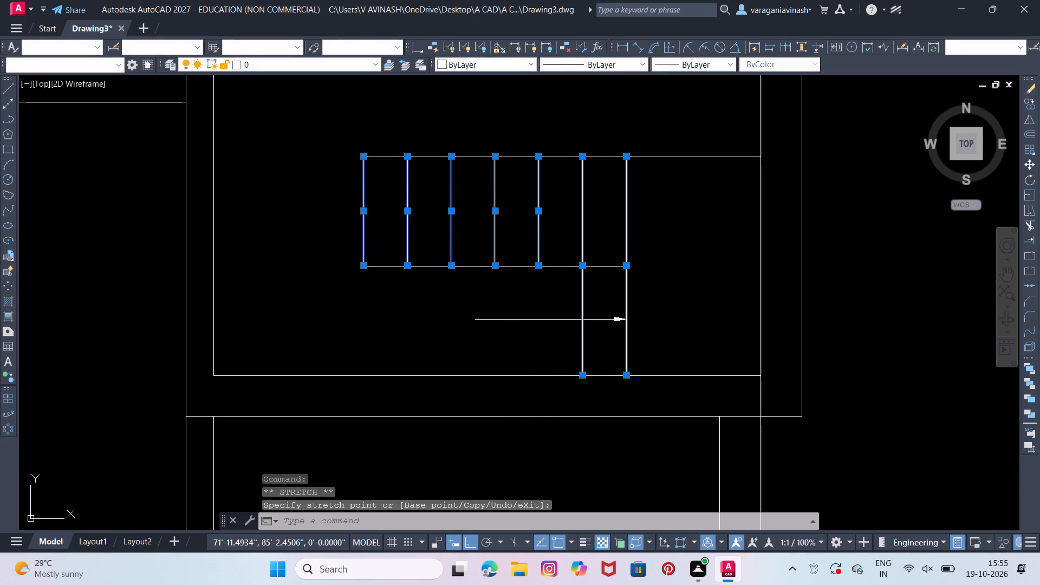
click(583, 271)
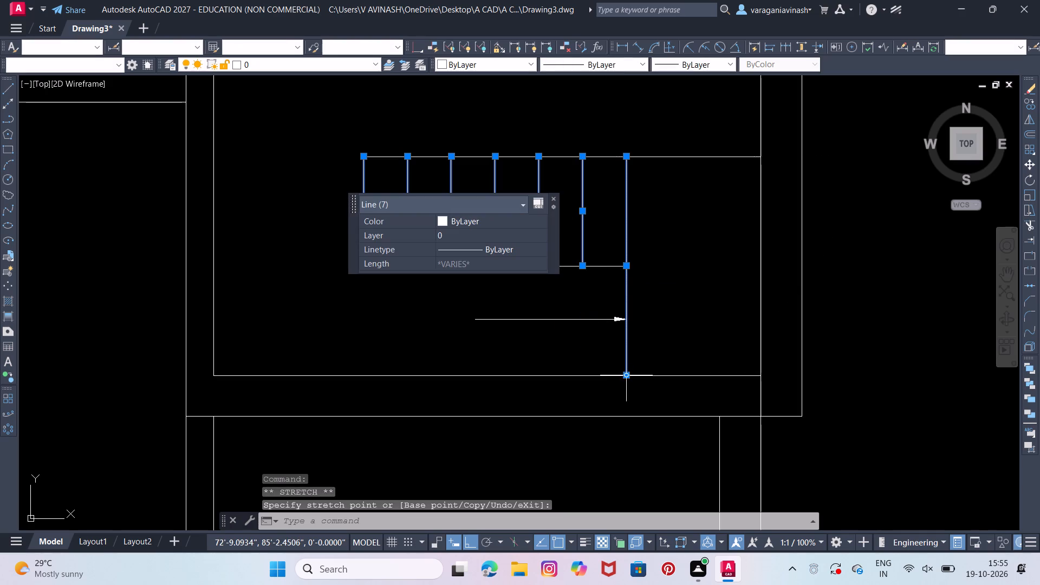
click(625, 379)
click(628, 270)
key(Escape)
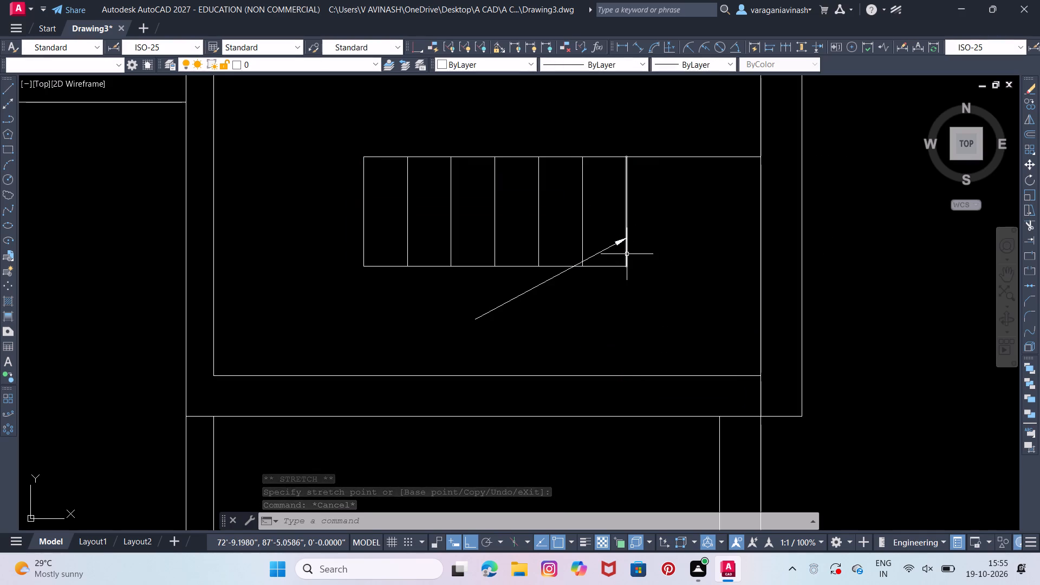
Stretch the landing edge's lower end down to the horizontal wall line below the stairs.
click(627, 254)
click(627, 268)
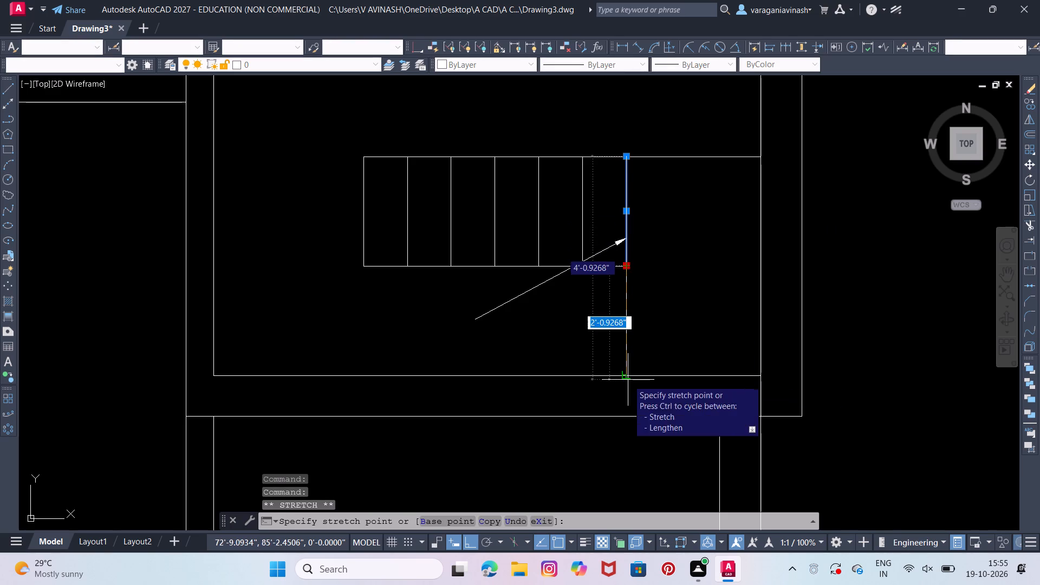
click(628, 380)
key(Escape)
key(Escape)
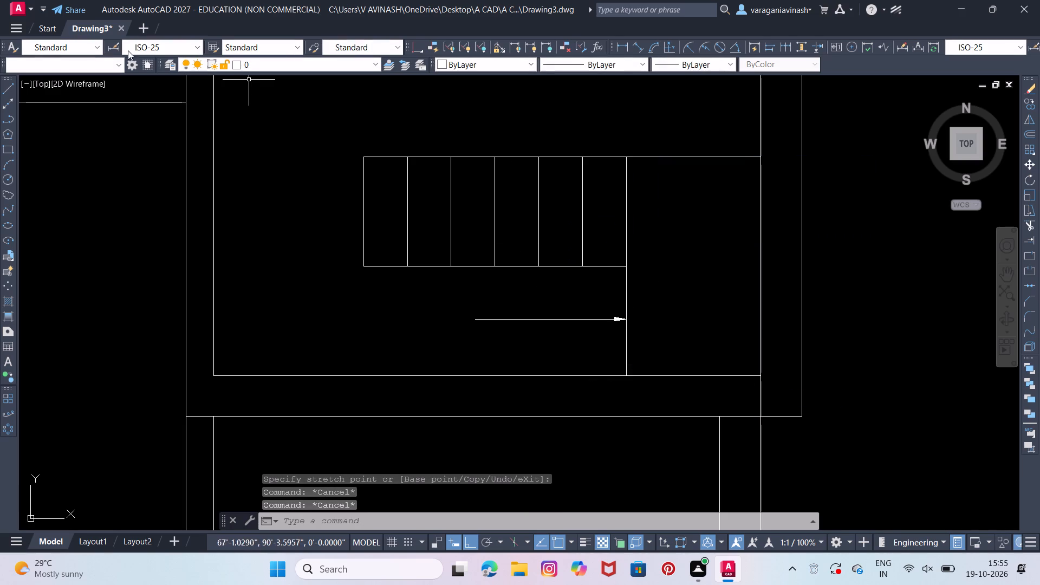
Load the ACAD_ISO03W100 ISO dash space linetype and make it current.
click(508, 67)
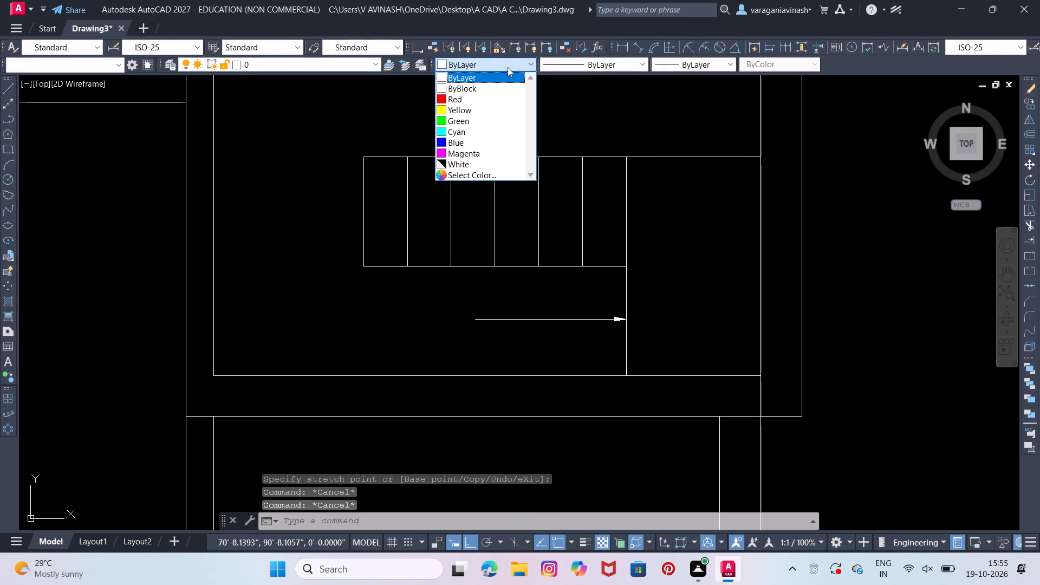
click(602, 63)
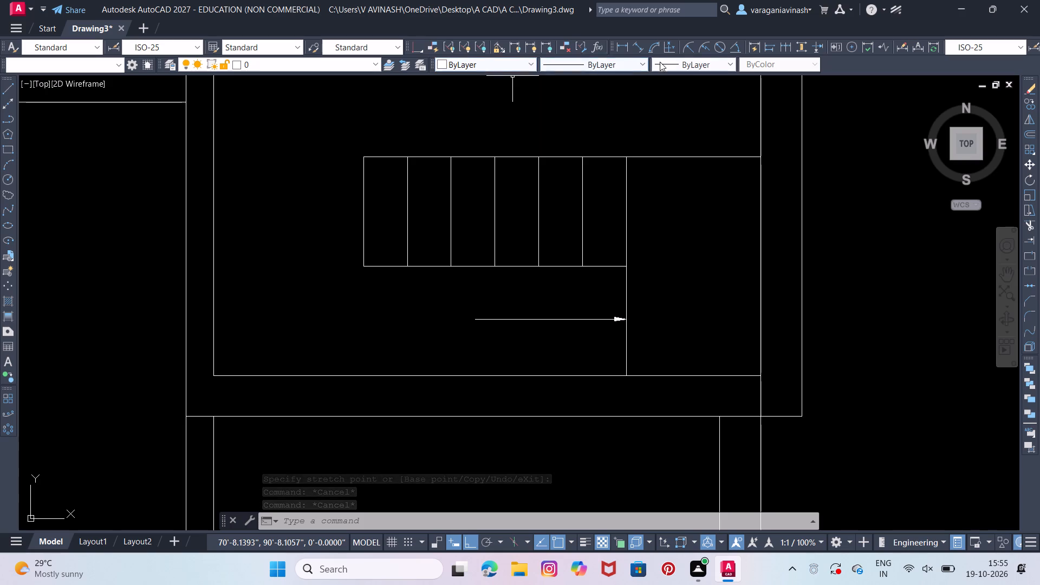
click(645, 68)
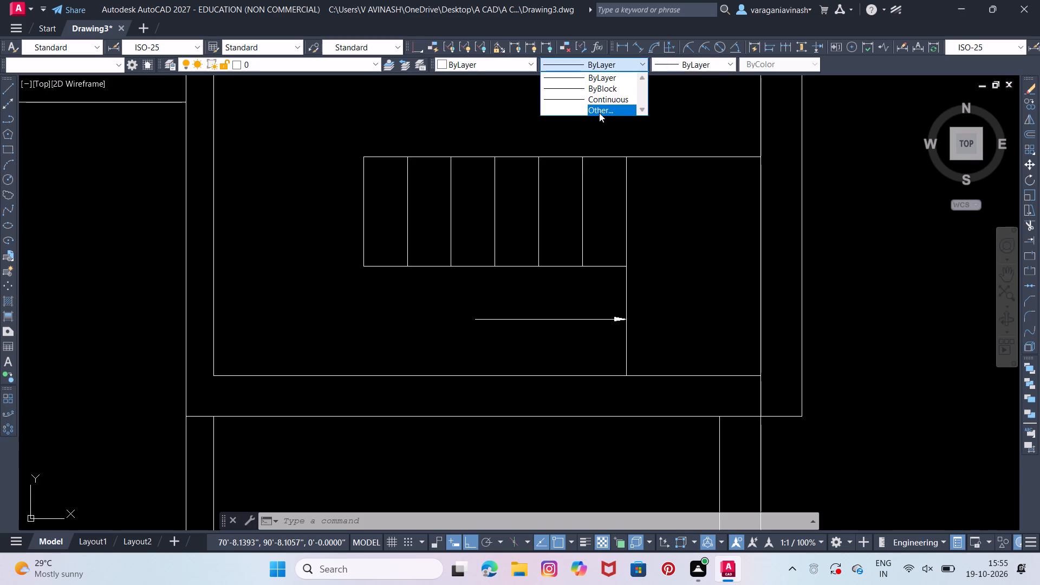
click(599, 113)
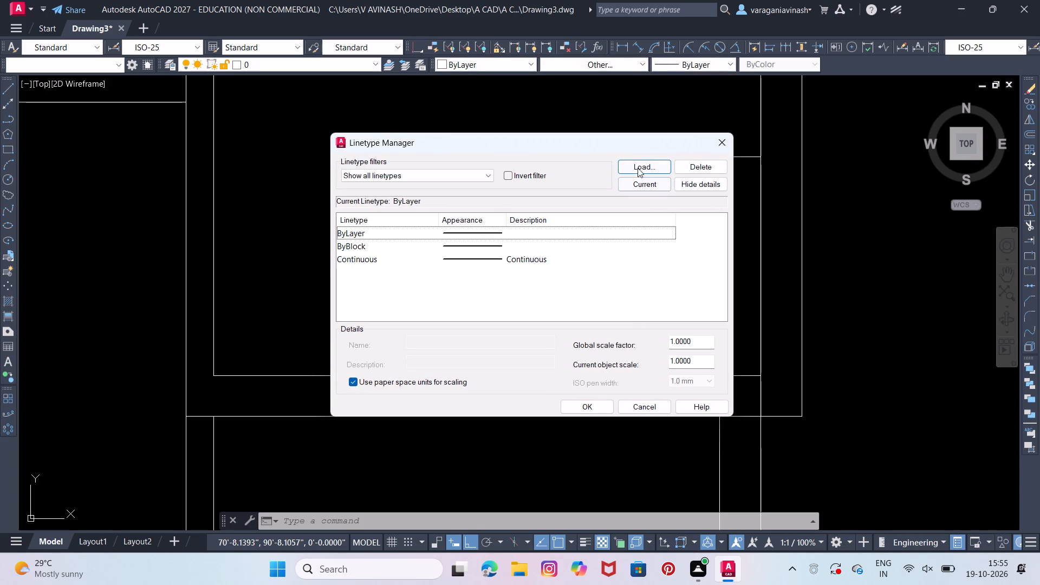
click(638, 163)
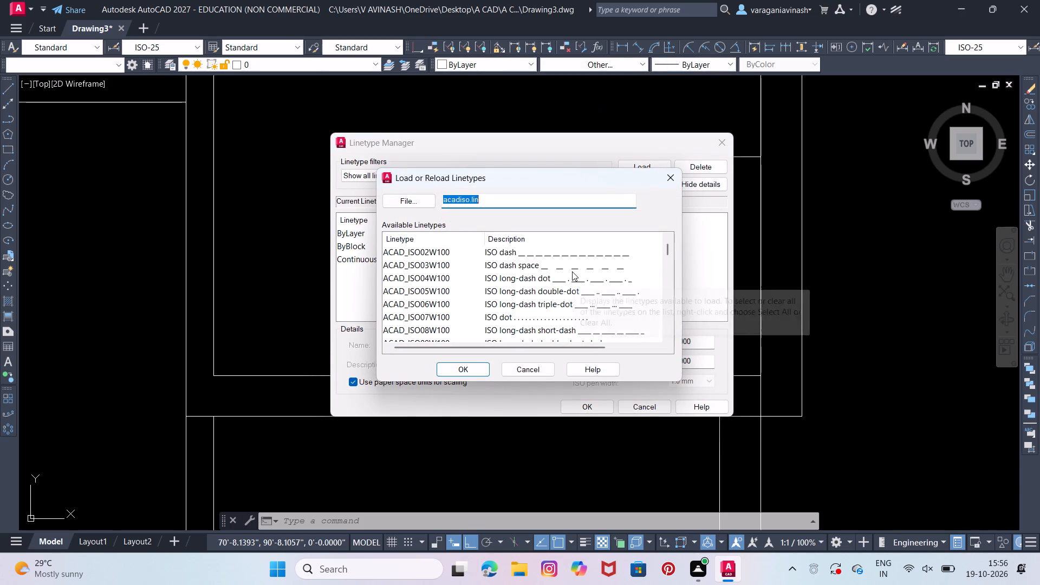
click(572, 271)
click(545, 262)
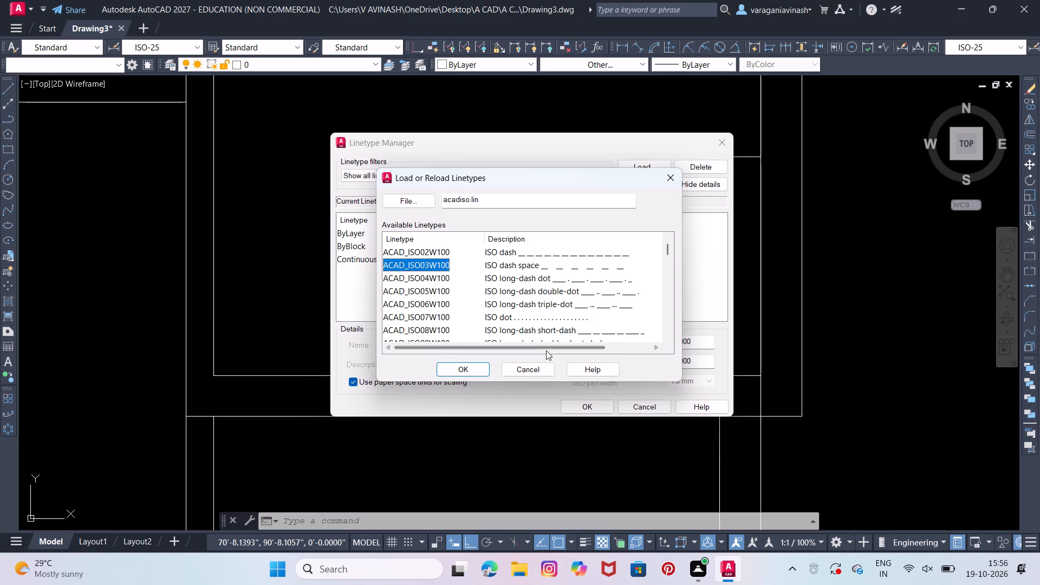
click(463, 370)
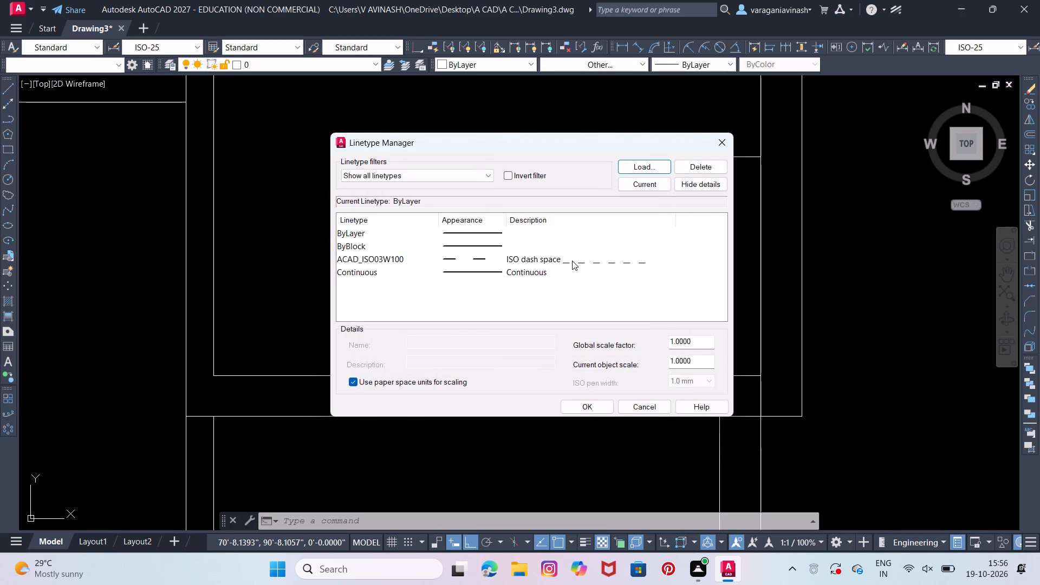
double_click(572, 261)
click(579, 402)
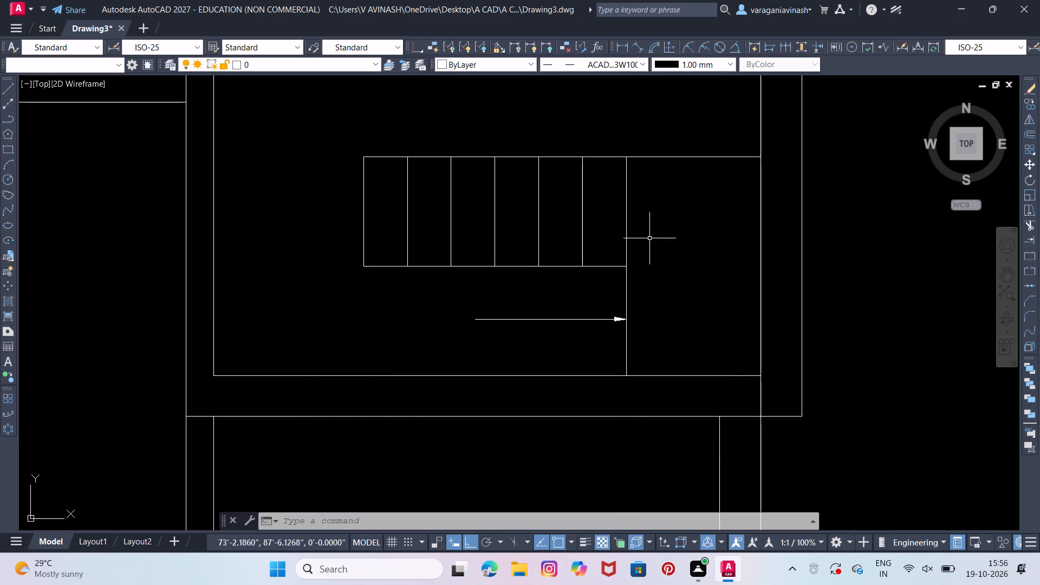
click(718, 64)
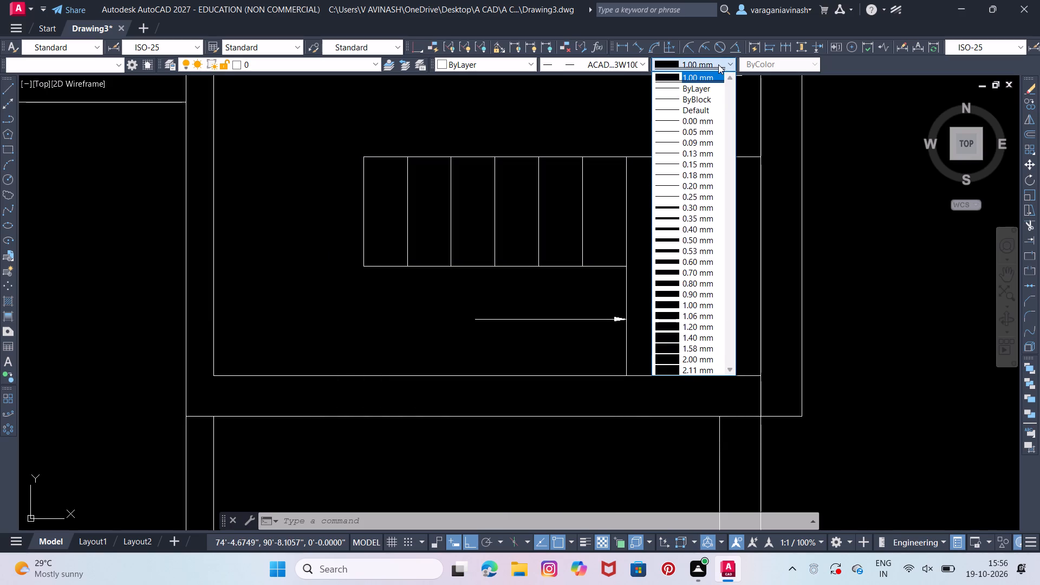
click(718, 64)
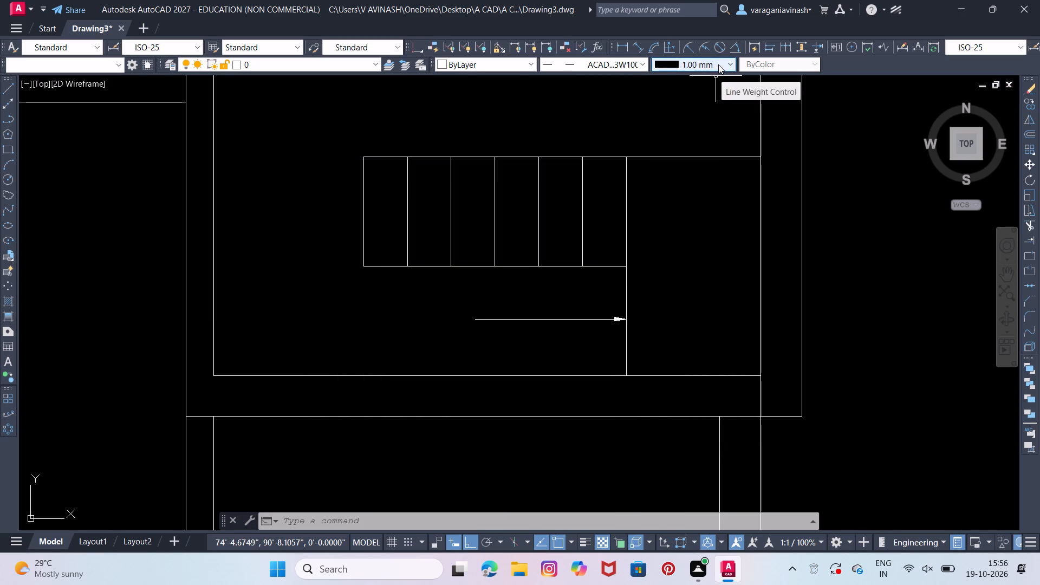
Draw a 2' vertical line from the lower end of the tread line beside the landing edge to the wall line below.
click(10, 87)
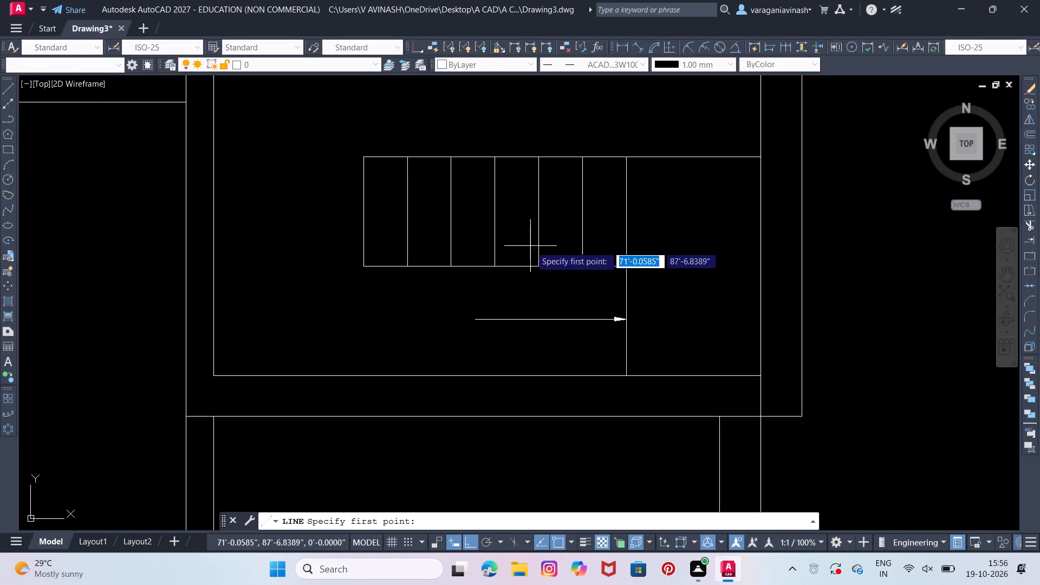
click(580, 266)
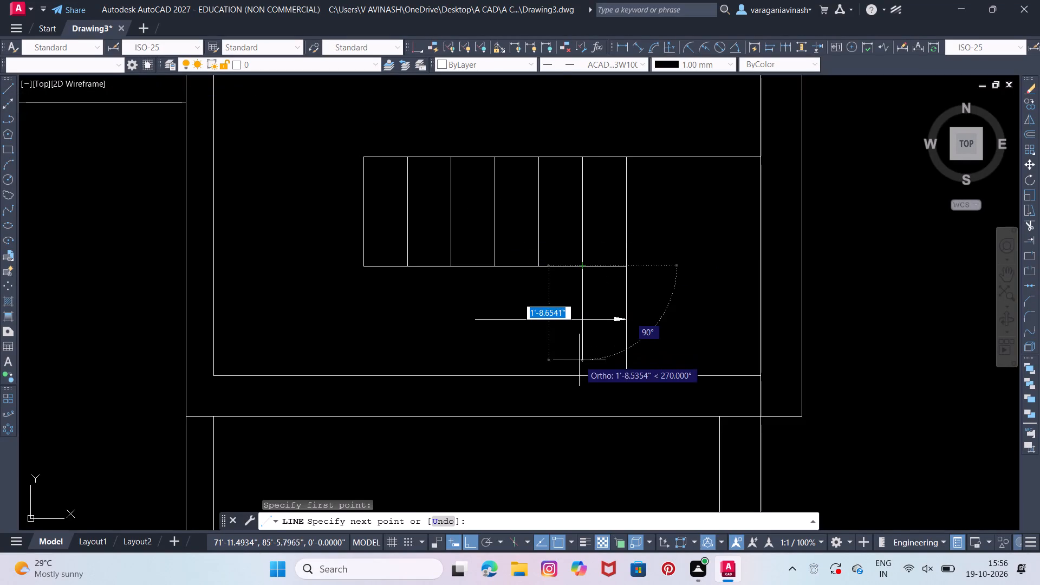
click(583, 377)
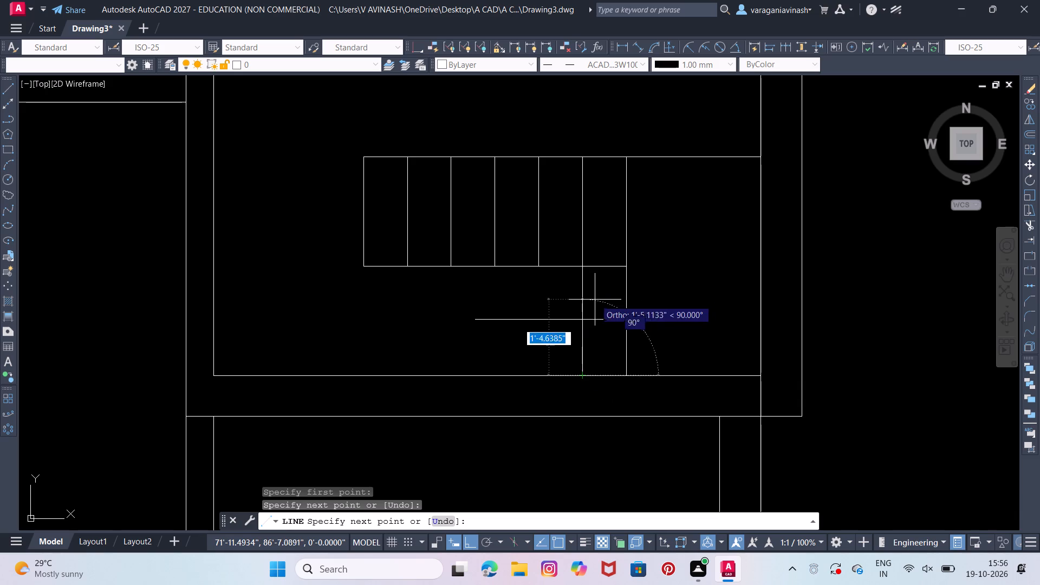
key(Escape)
Examine up close how the dashed linetype displays on the new vertical line in the lower flight.
scroll(582, 304, up, 10)
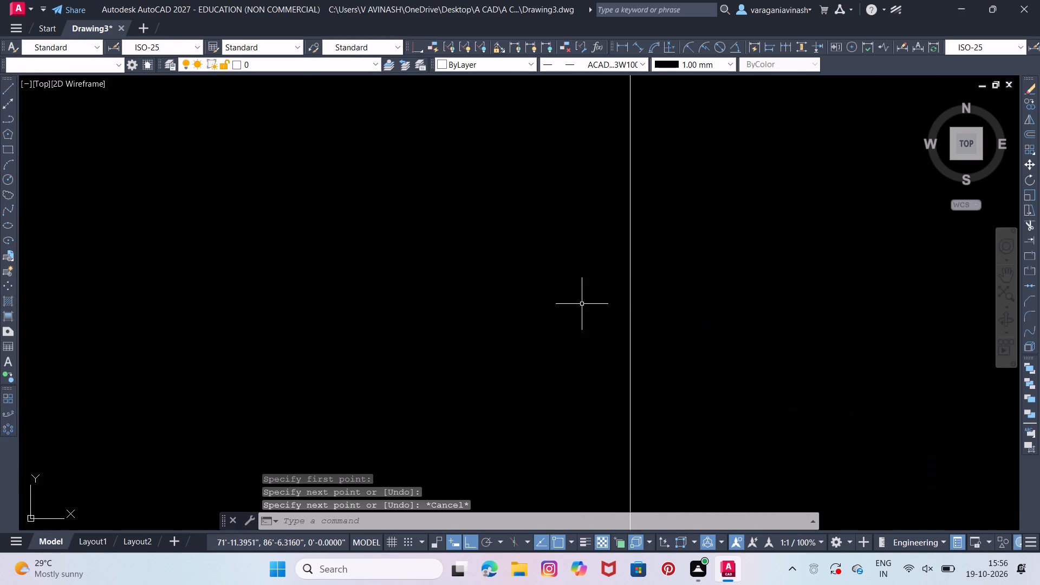
scroll(583, 304, up, 2)
scroll(583, 304, down, 9)
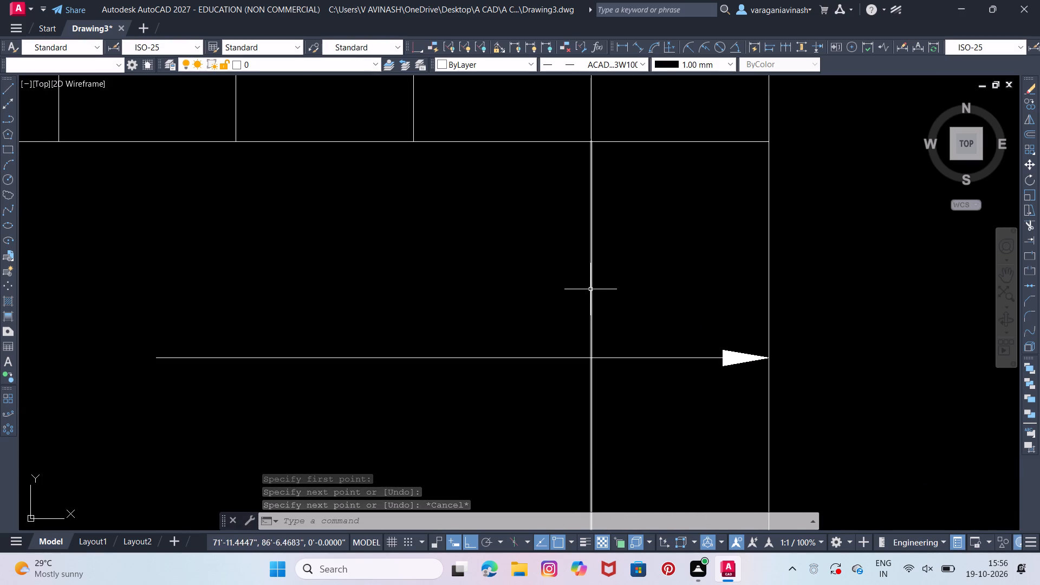
scroll(586, 265, up, 5)
key(Escape)
key(Escape)
scroll(570, 263, down, 6)
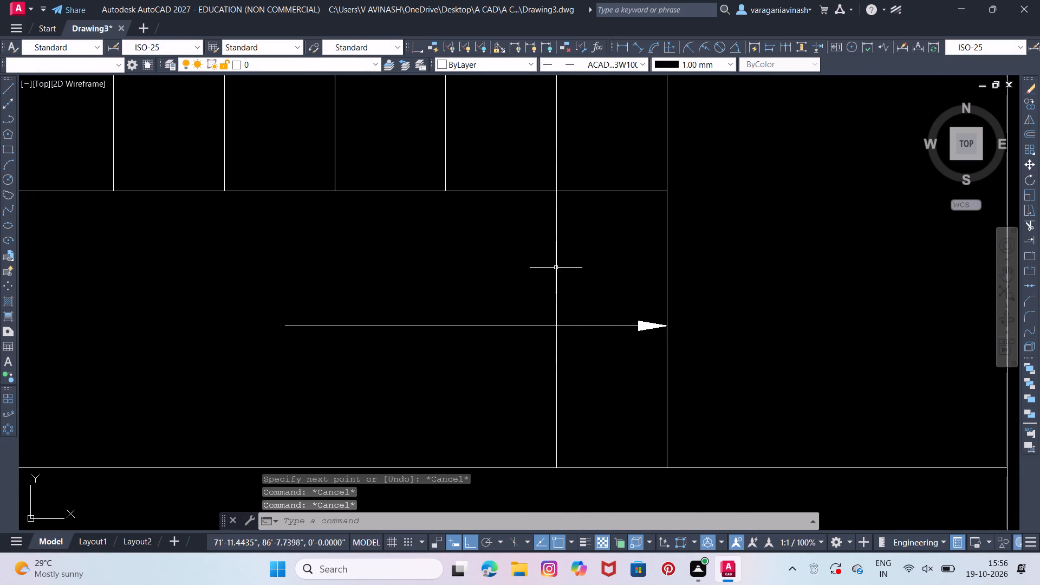
Review the properties of the 2' dashed vertical line in the lower flight and erase that line.
double_click(556, 267)
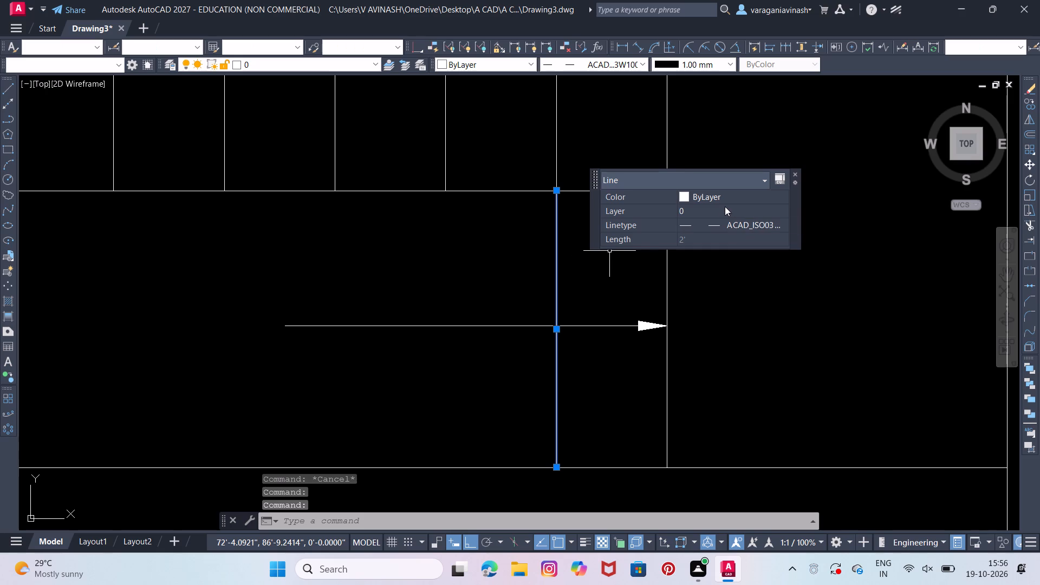
click(684, 240)
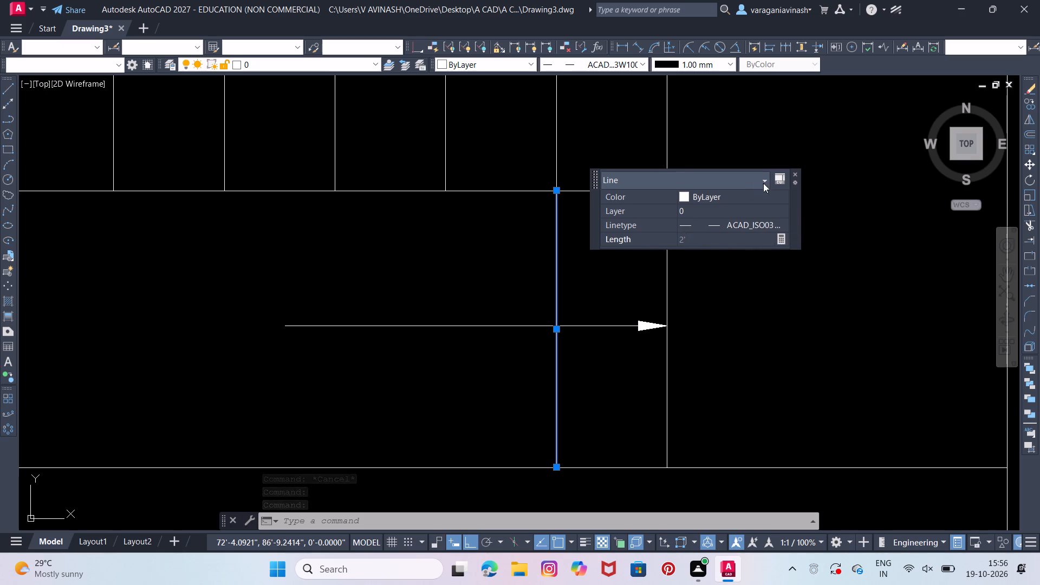
click(756, 242)
click(692, 242)
click(674, 236)
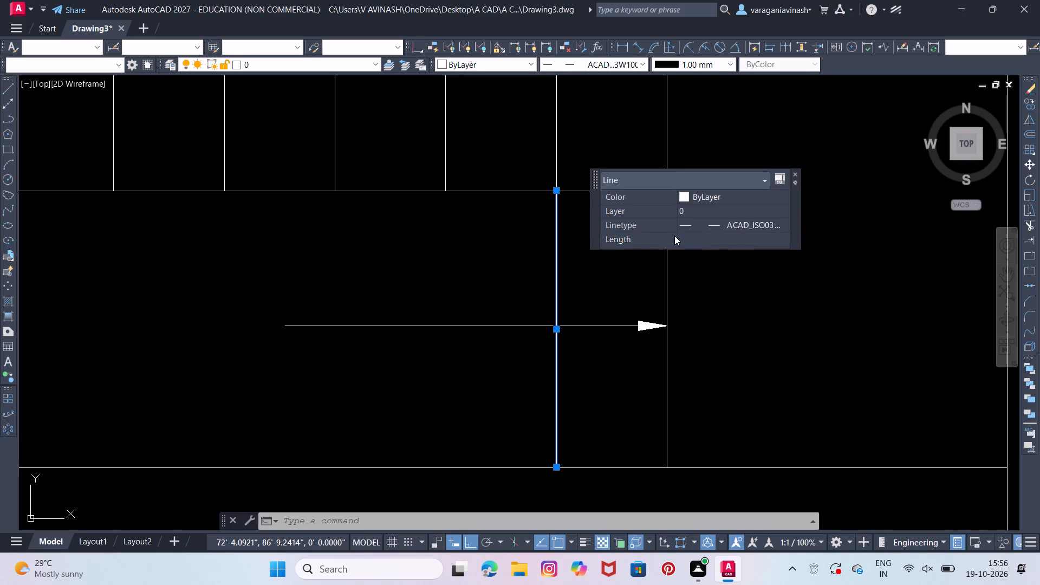
click(683, 236)
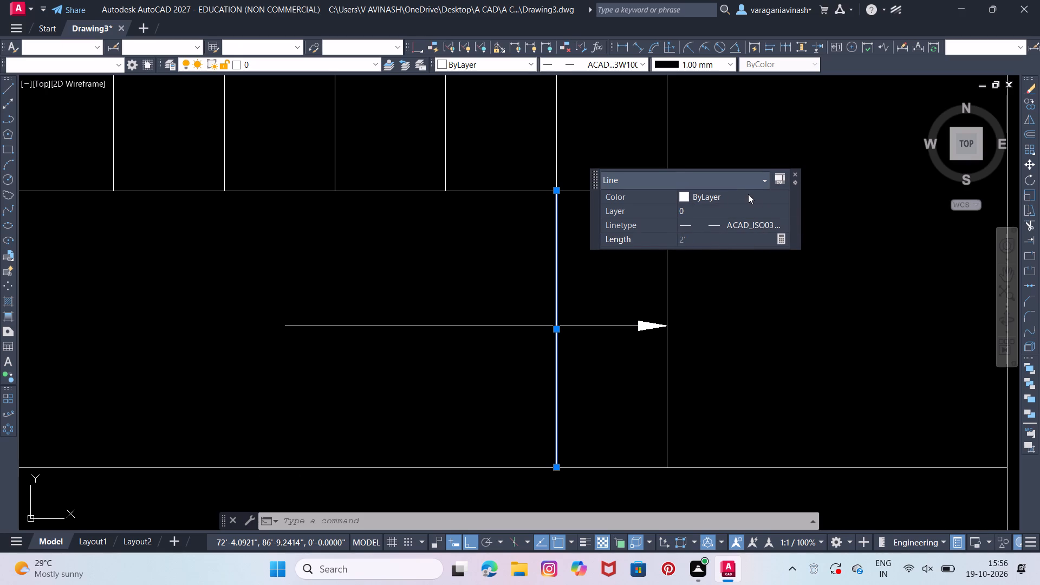
click(748, 194)
click(760, 195)
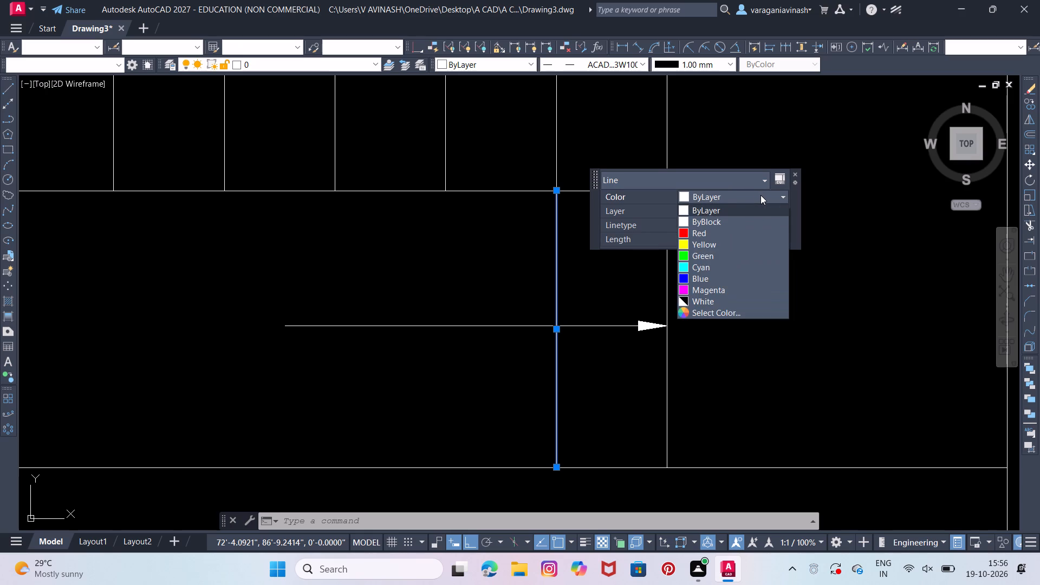
click(760, 195)
click(793, 172)
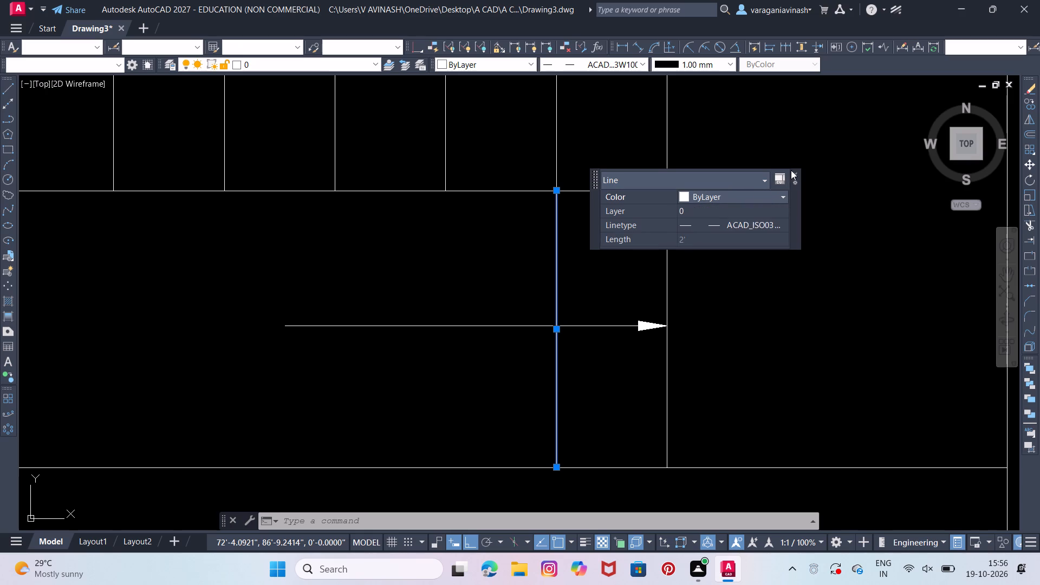
click(792, 174)
click(794, 175)
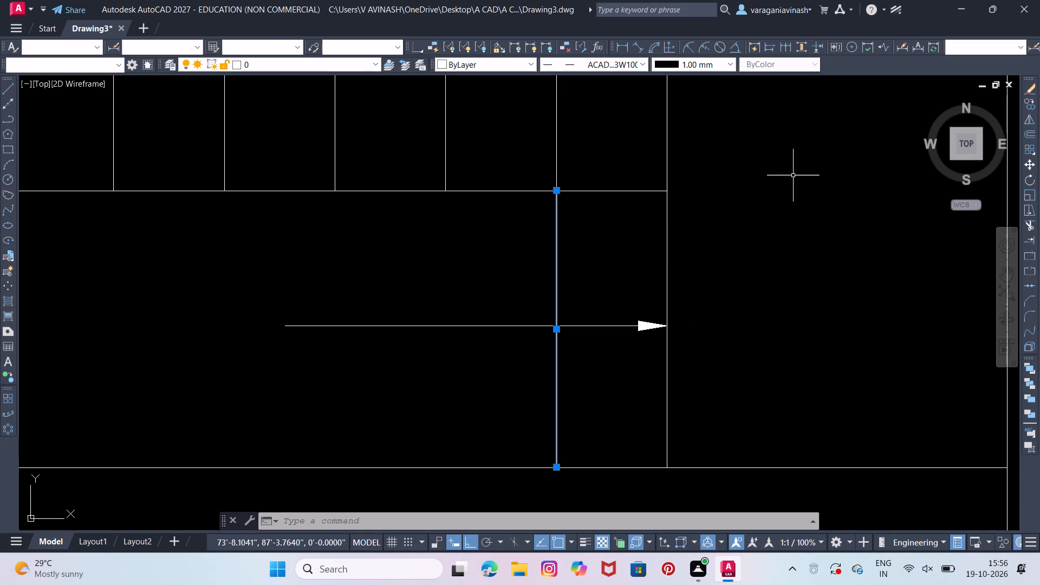
key(Delete)
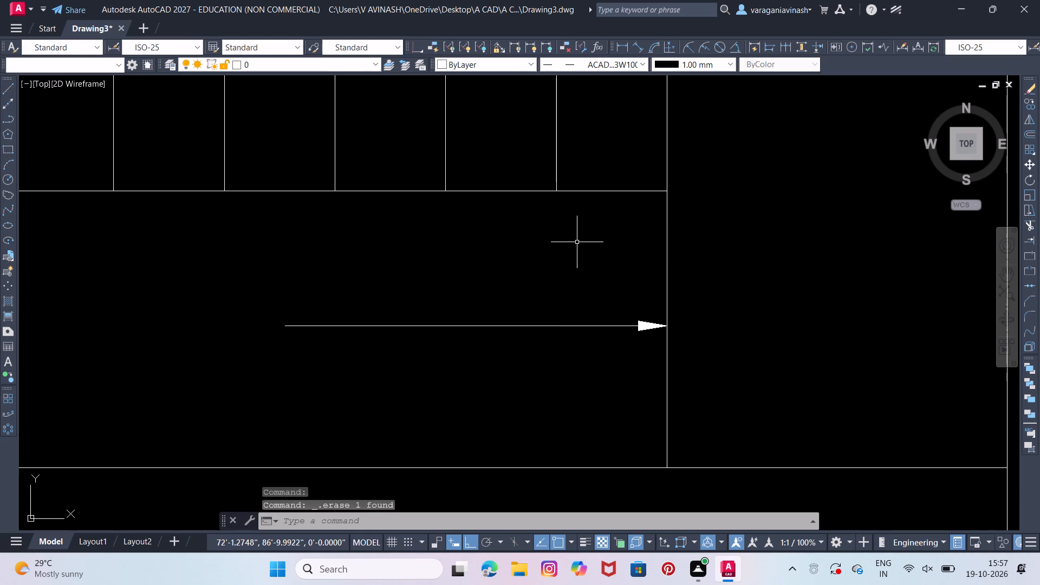
Redraw the 2' vertical line with the ACAD_ISO03W100 linetype, from the tread line's lower end beside the landing edge to the wall line below.
click(505, 59)
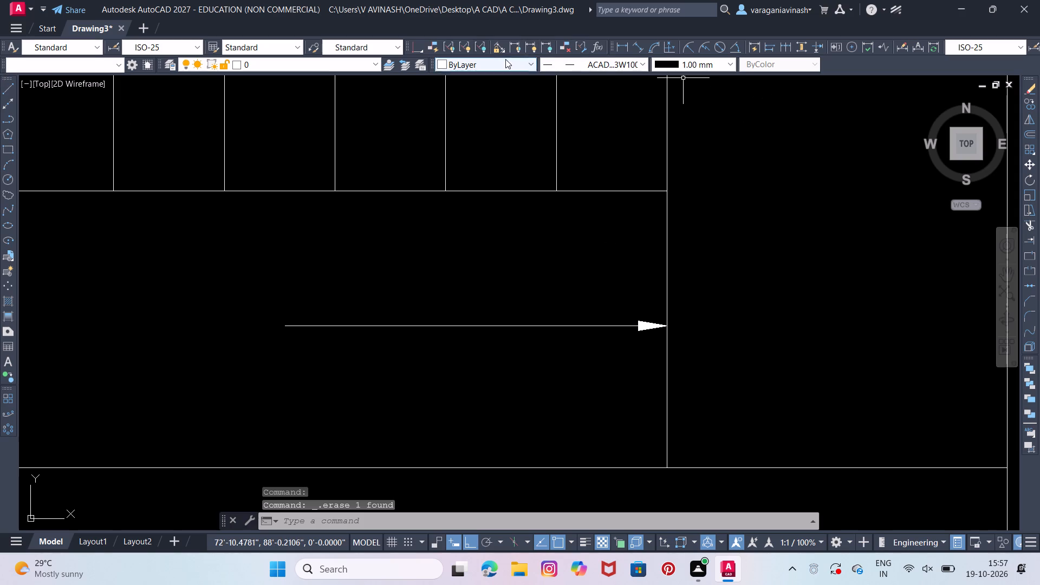
click(508, 60)
click(627, 64)
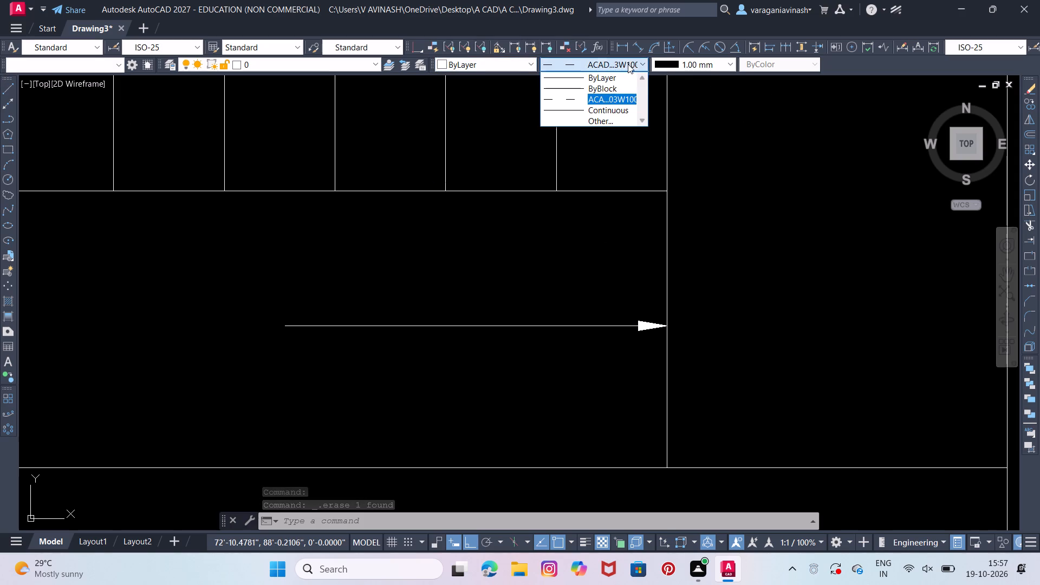
click(601, 103)
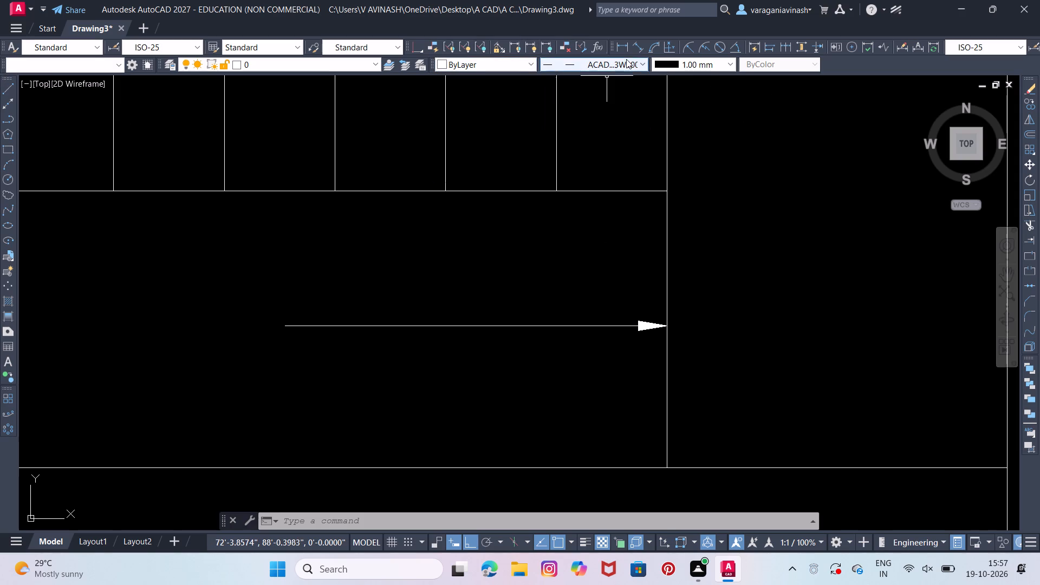
click(5, 91)
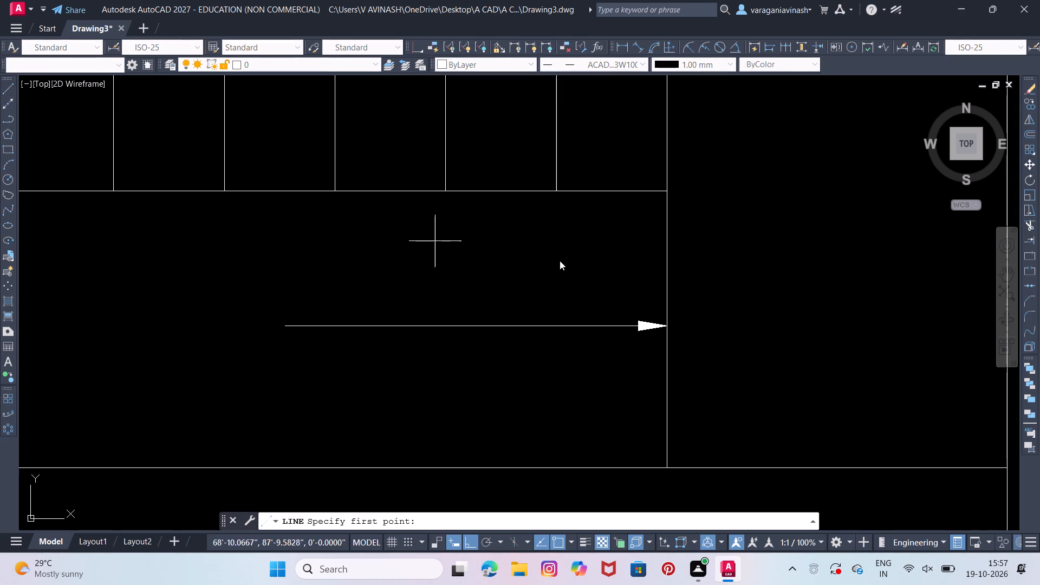
click(559, 189)
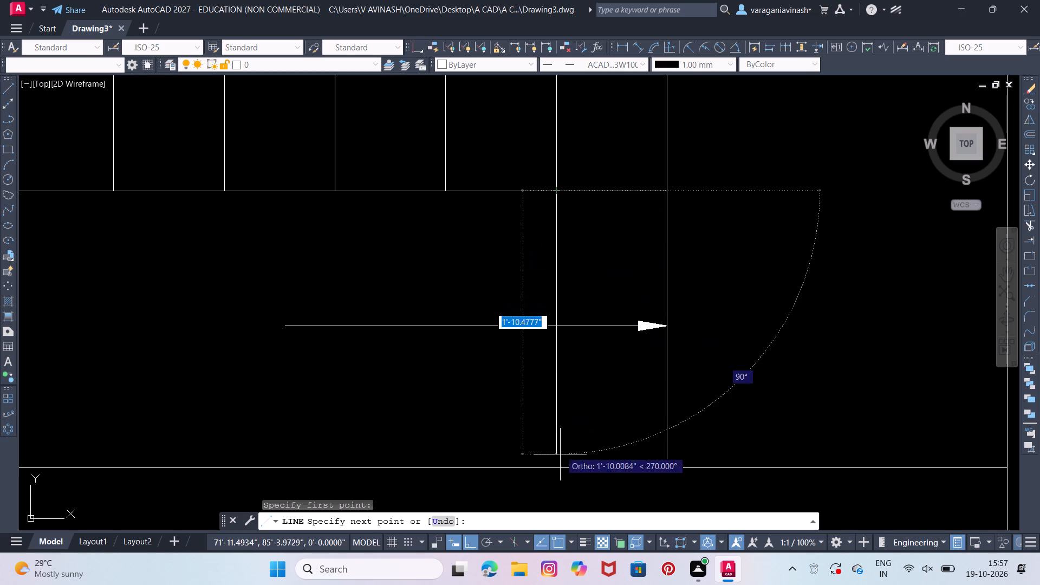
click(558, 473)
key(Escape)
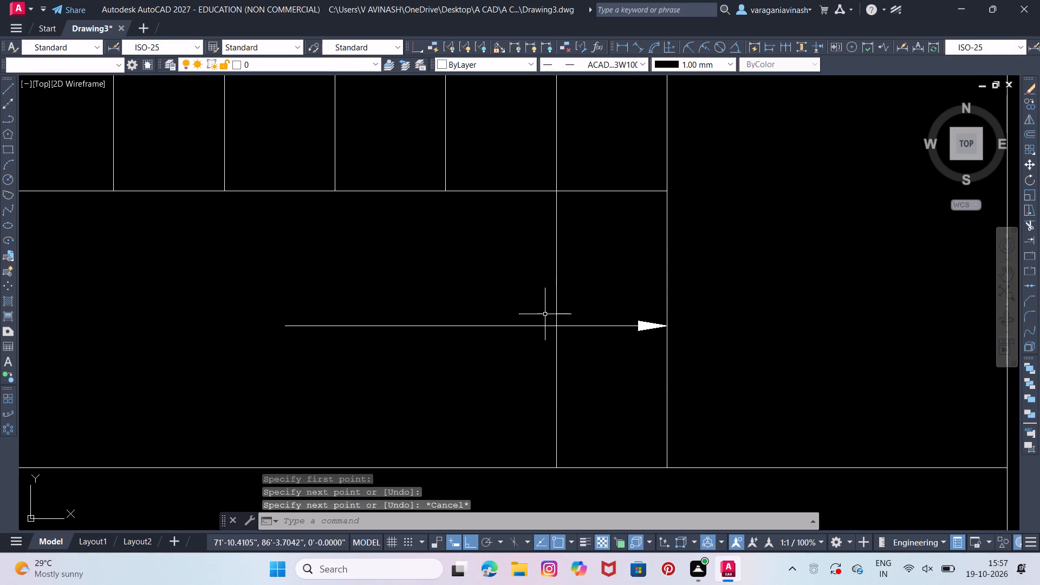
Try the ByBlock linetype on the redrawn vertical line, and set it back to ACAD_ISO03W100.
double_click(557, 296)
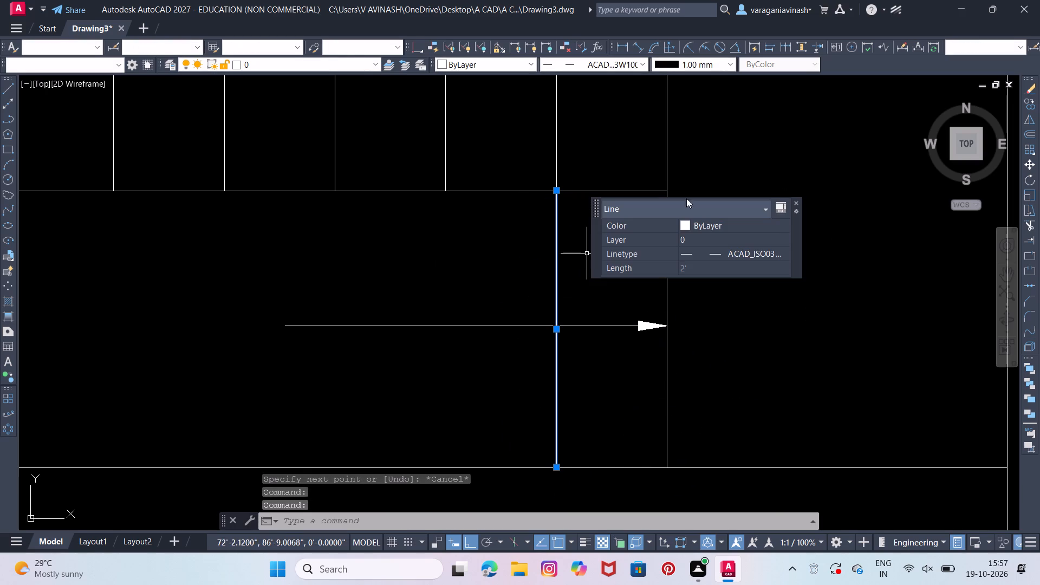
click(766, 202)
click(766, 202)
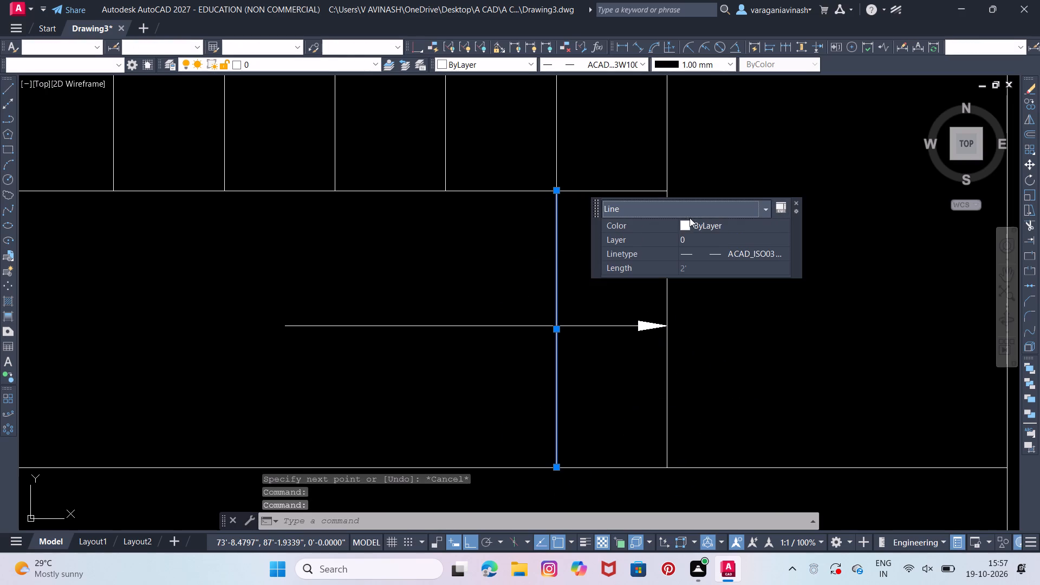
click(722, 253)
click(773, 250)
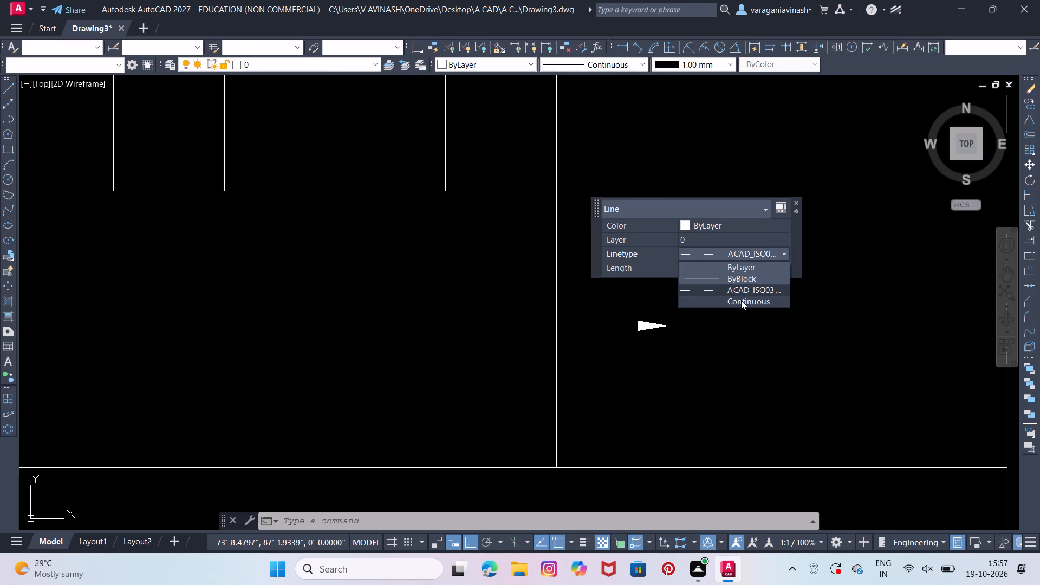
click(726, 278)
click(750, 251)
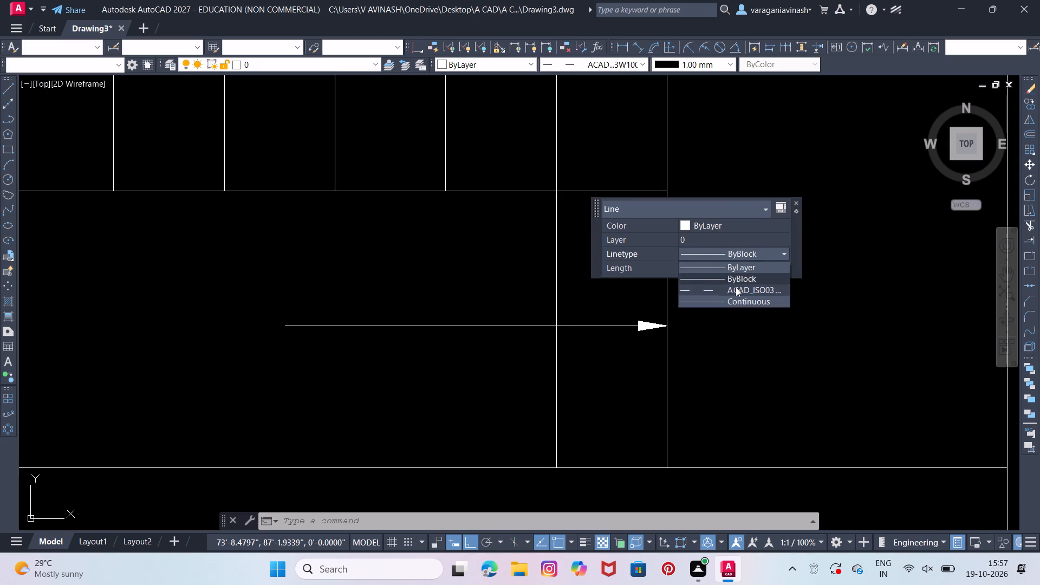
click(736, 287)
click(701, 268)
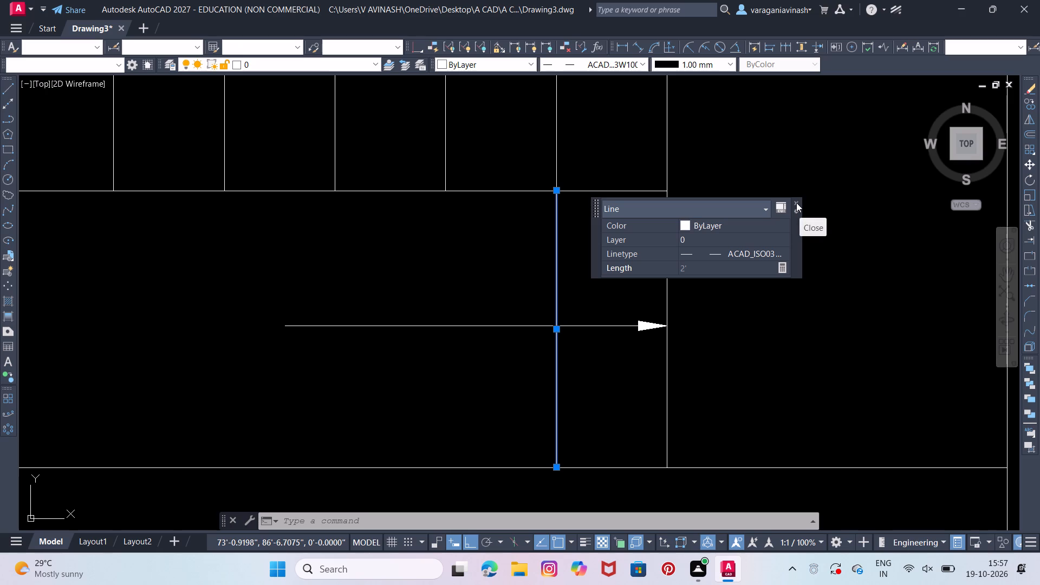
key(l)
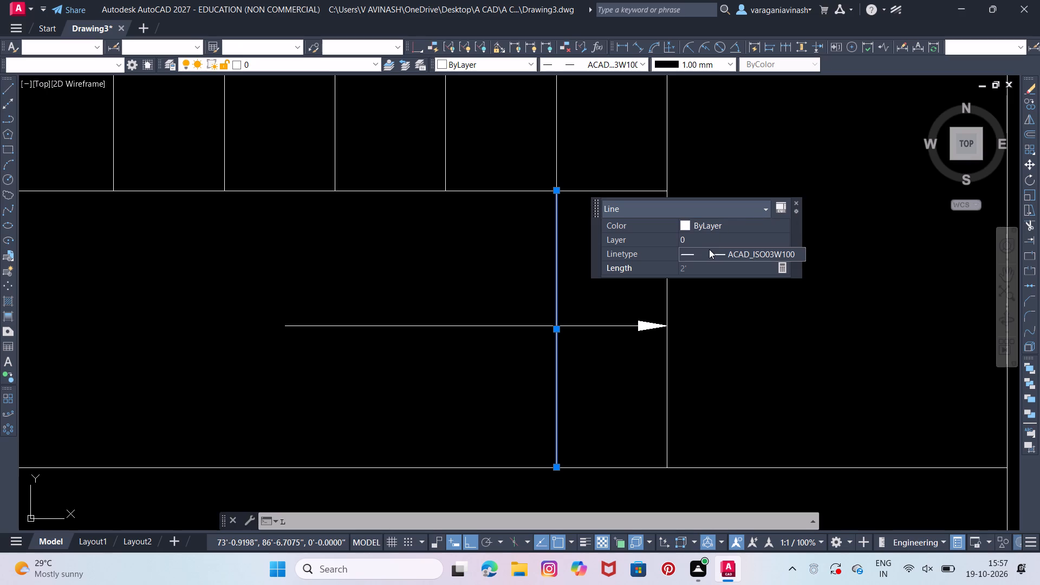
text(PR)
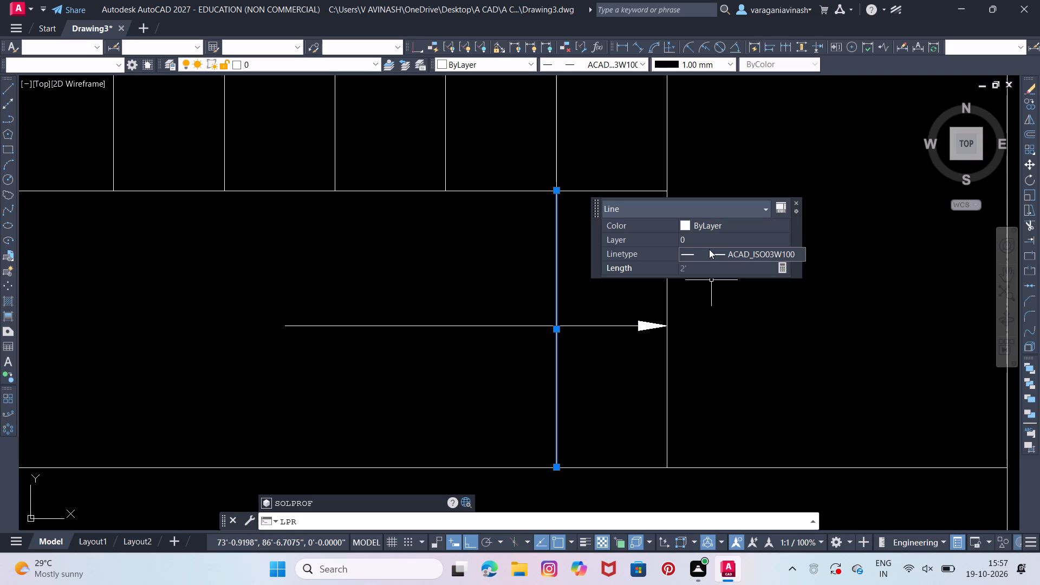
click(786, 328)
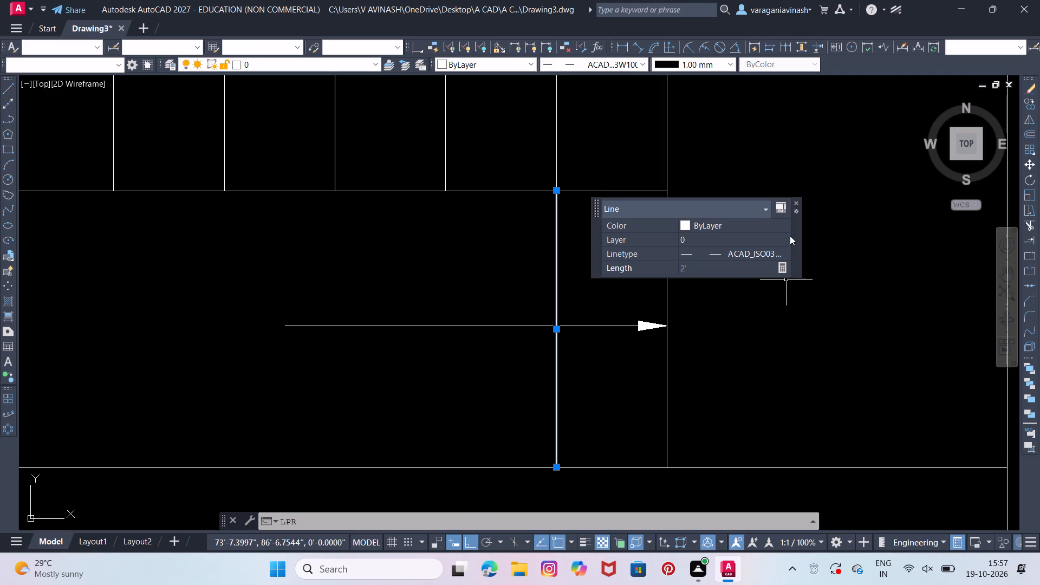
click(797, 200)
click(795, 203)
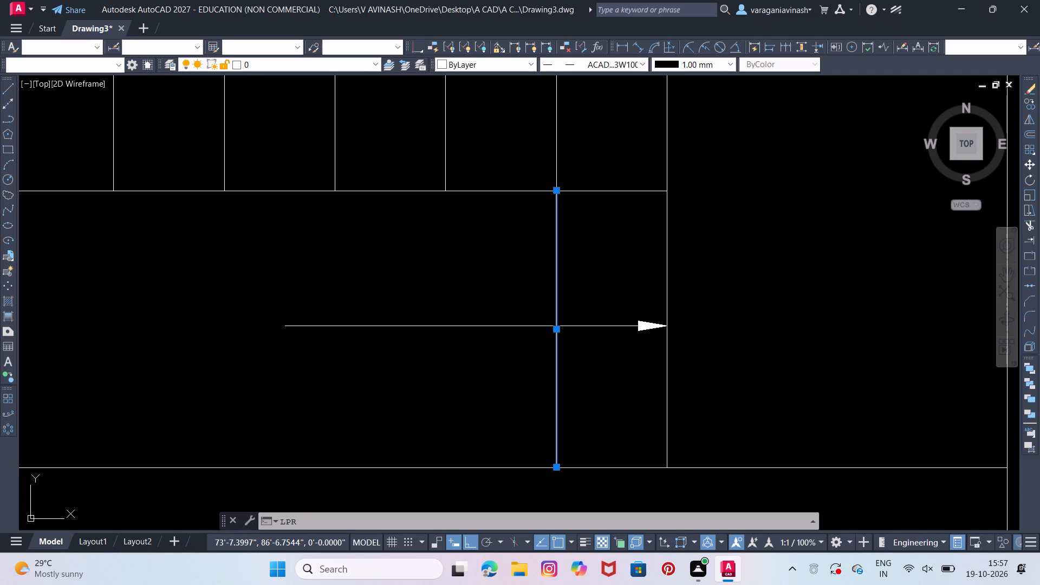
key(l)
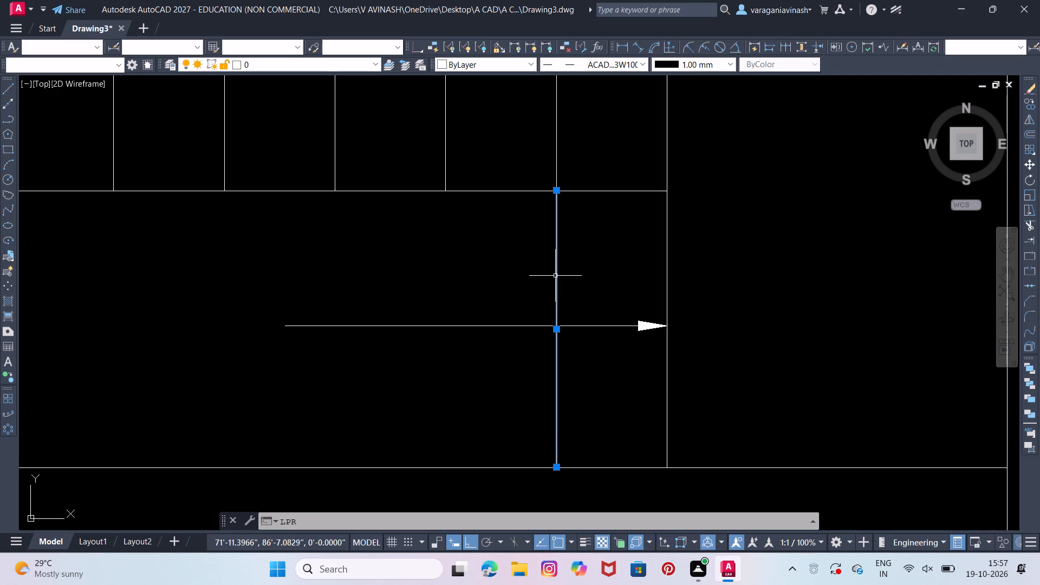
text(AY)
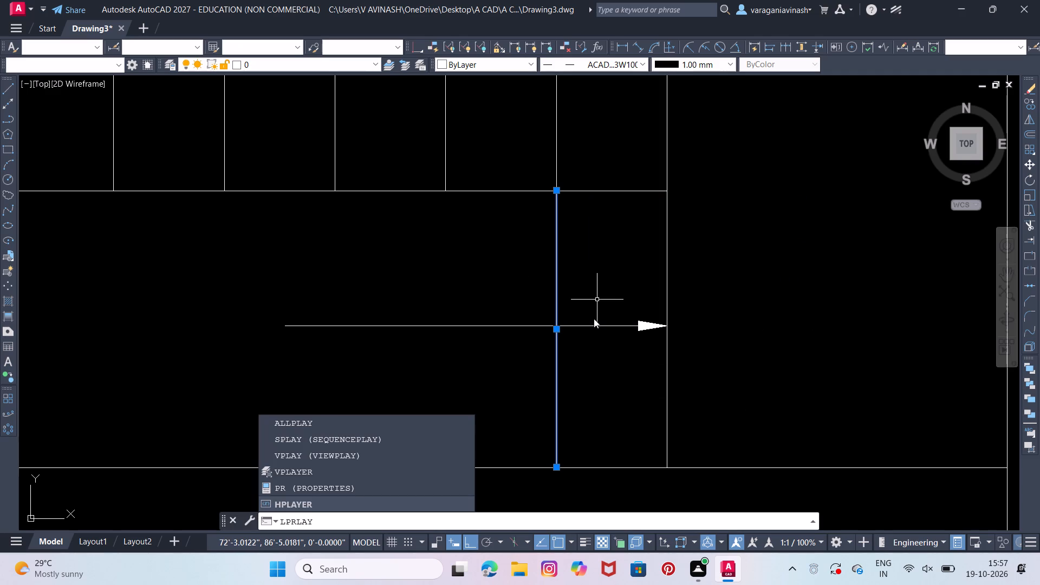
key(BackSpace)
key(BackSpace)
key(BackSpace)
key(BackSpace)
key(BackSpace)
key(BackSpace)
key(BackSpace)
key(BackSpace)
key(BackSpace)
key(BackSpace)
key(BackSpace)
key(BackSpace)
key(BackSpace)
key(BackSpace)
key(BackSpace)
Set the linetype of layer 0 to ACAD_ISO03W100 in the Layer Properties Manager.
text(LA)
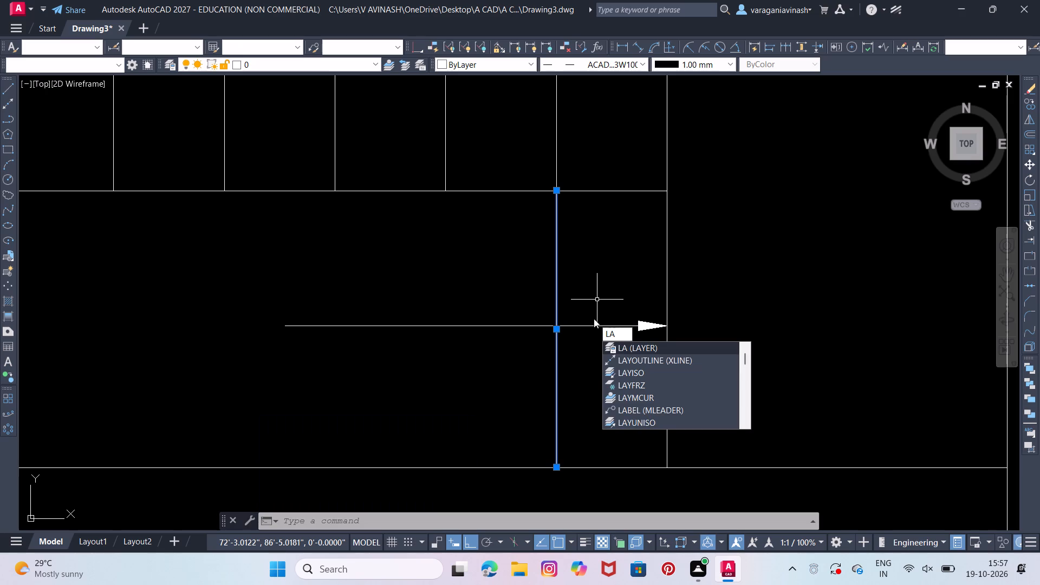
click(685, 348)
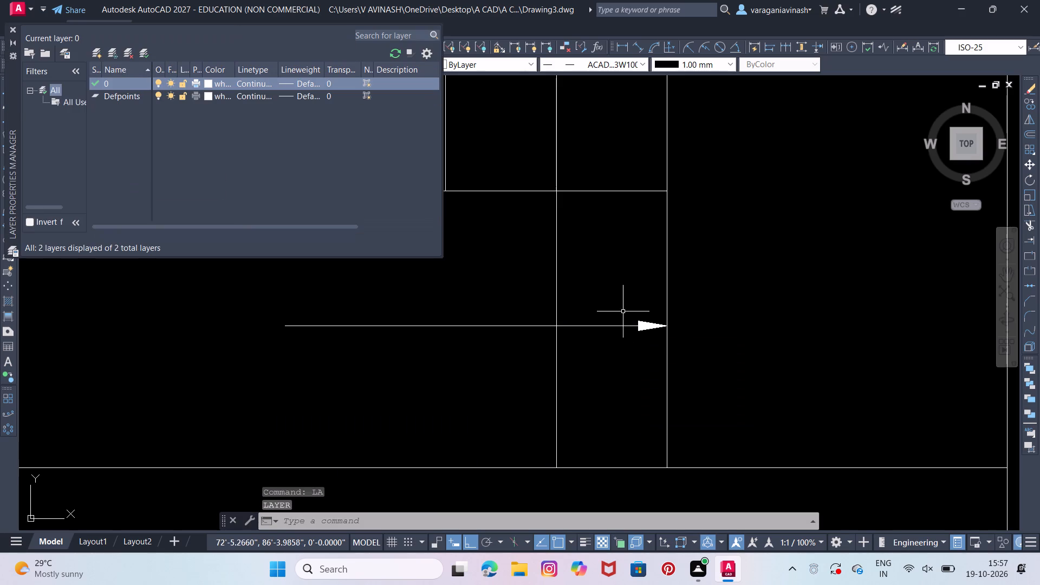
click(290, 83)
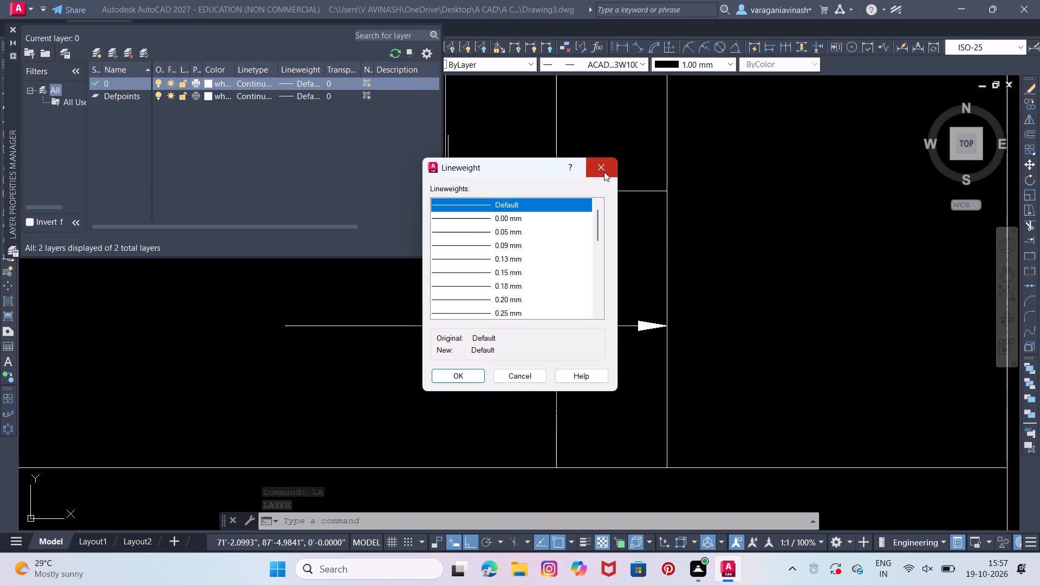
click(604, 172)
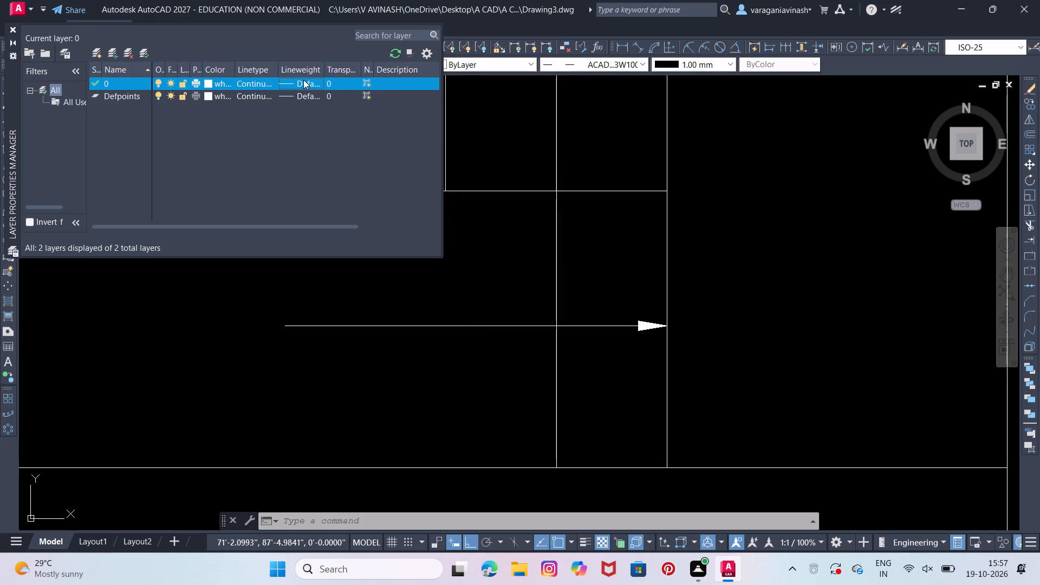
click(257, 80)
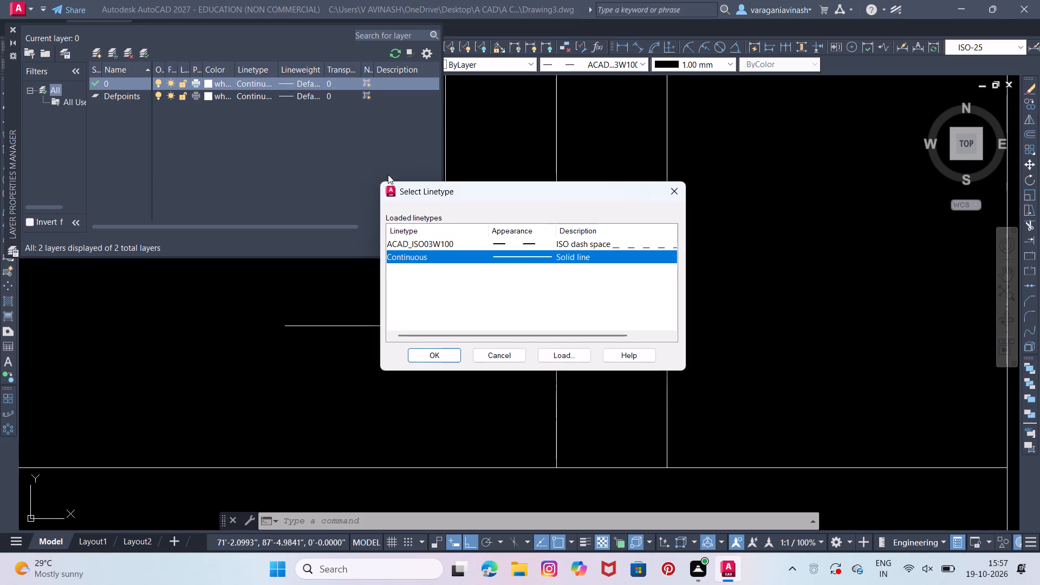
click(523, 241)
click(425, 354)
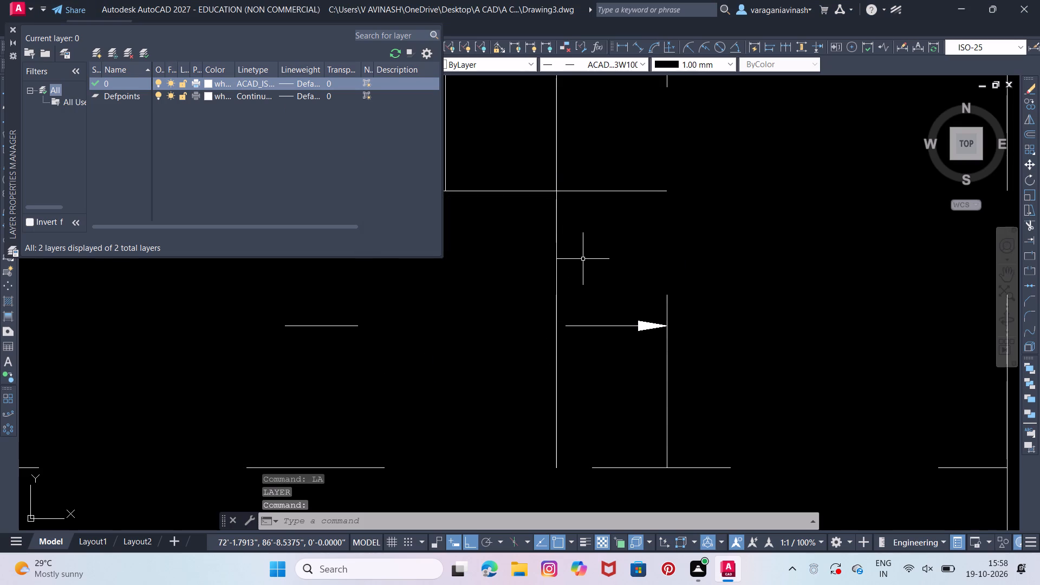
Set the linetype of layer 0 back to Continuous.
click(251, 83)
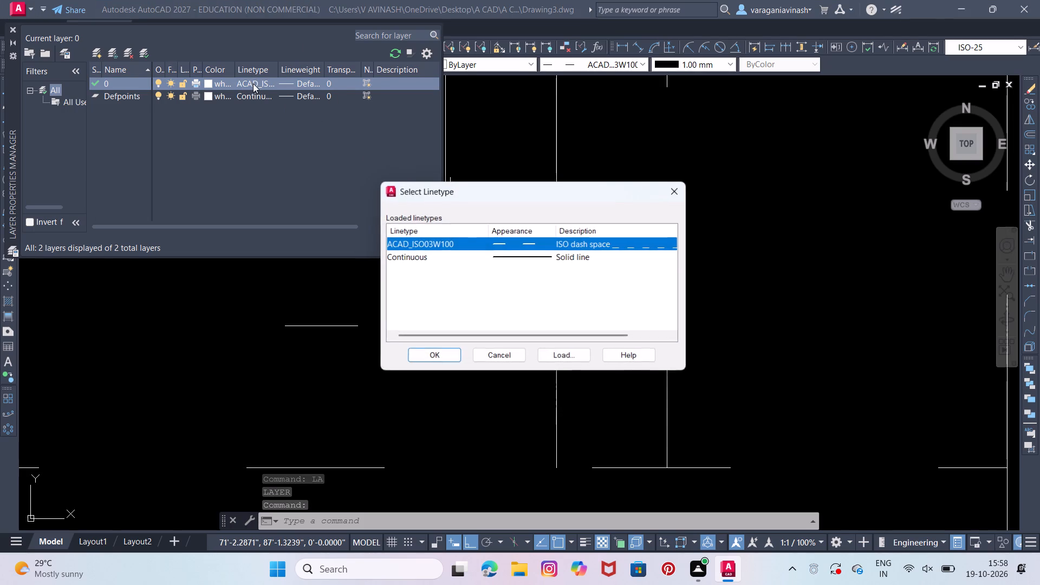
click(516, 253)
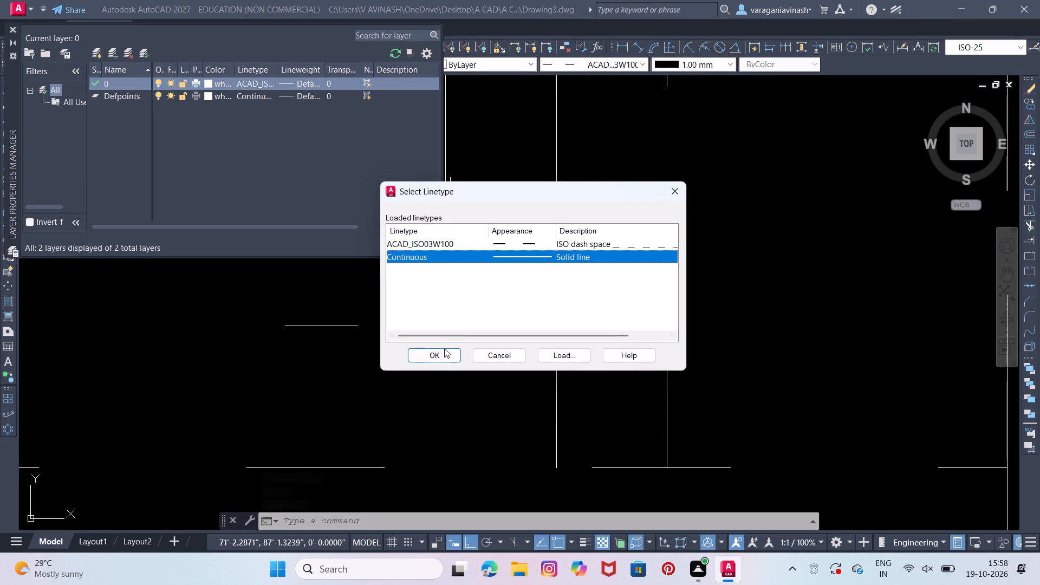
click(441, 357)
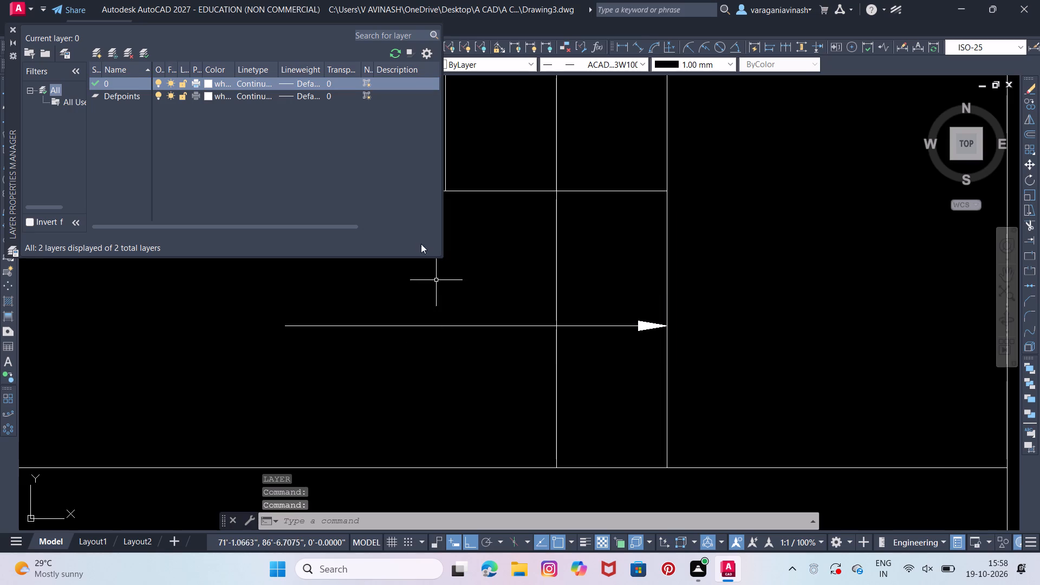
Set the linetype of the Defpoints layer to ACAD_ISO03W100 in the Layer Properties Manager.
click(260, 97)
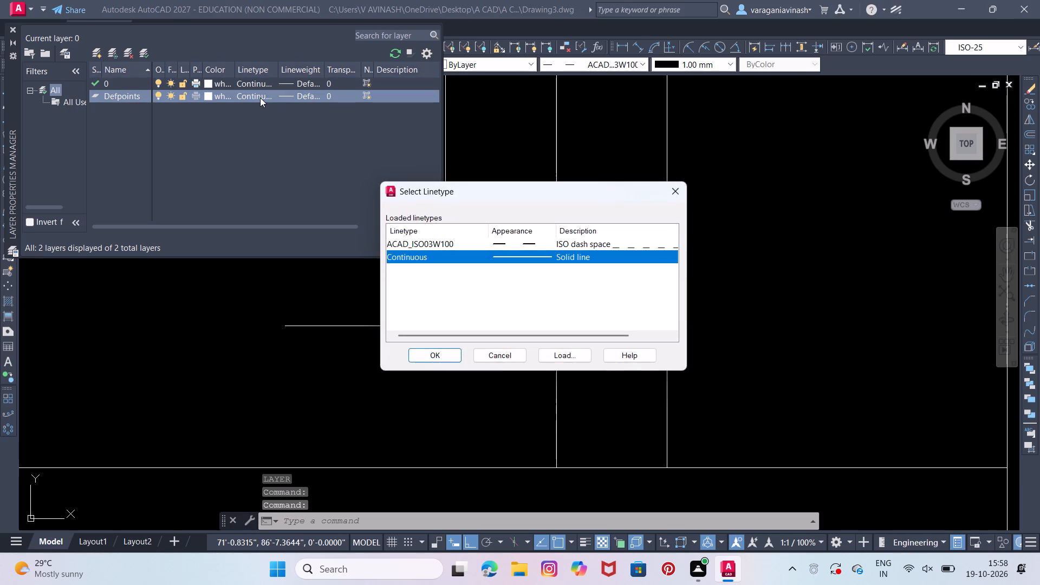
click(454, 243)
click(446, 353)
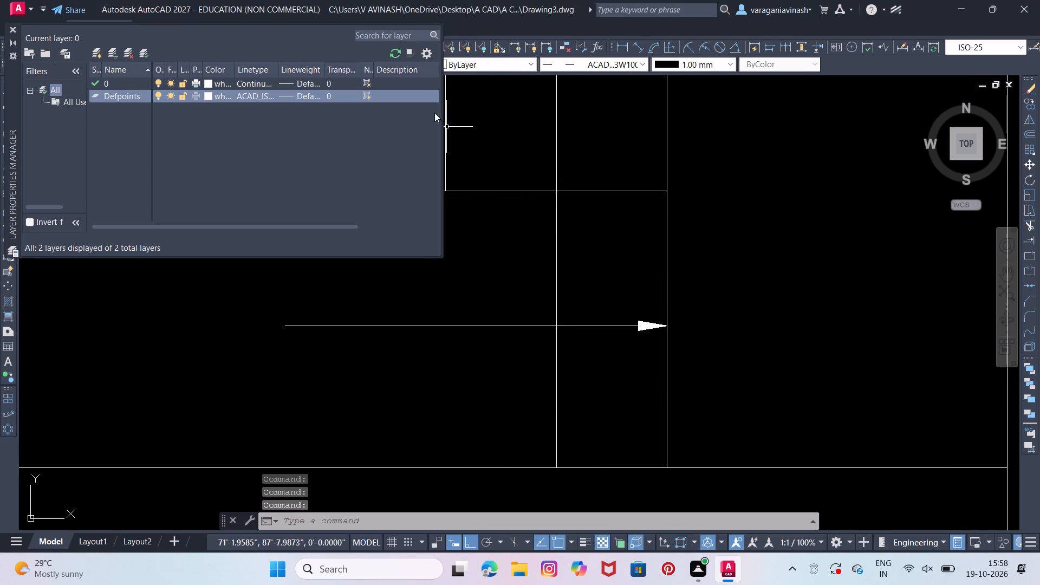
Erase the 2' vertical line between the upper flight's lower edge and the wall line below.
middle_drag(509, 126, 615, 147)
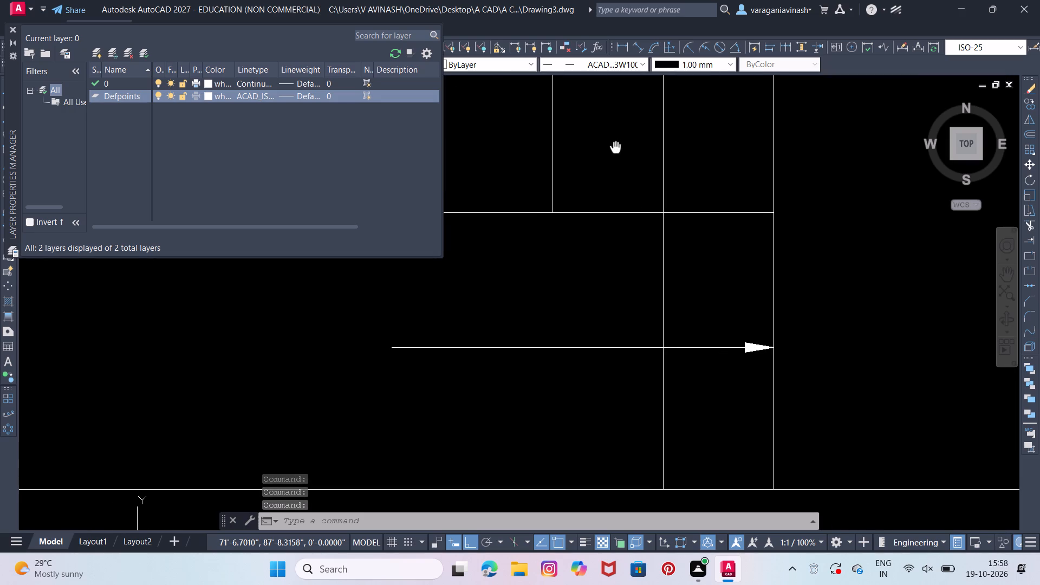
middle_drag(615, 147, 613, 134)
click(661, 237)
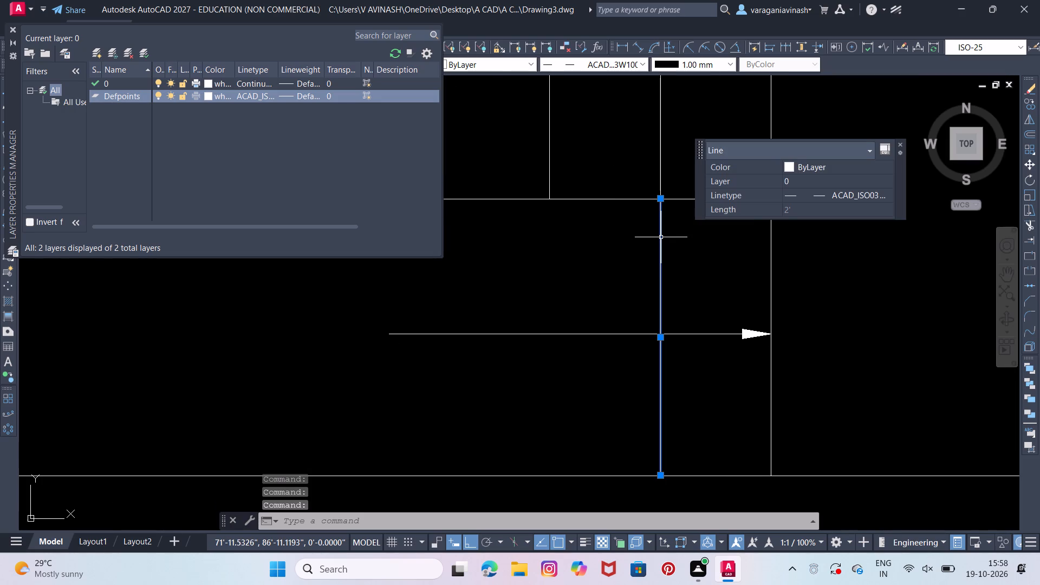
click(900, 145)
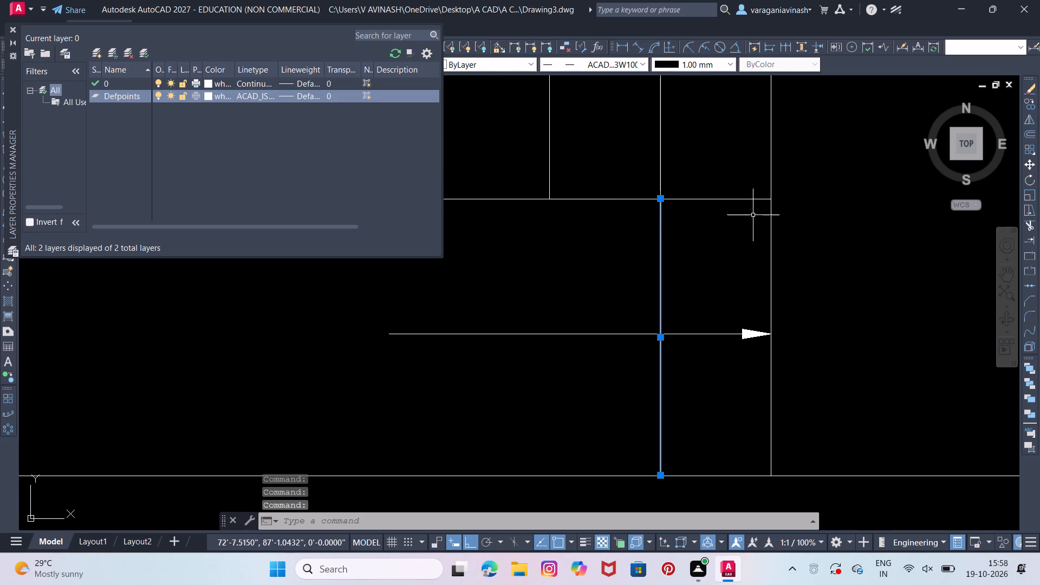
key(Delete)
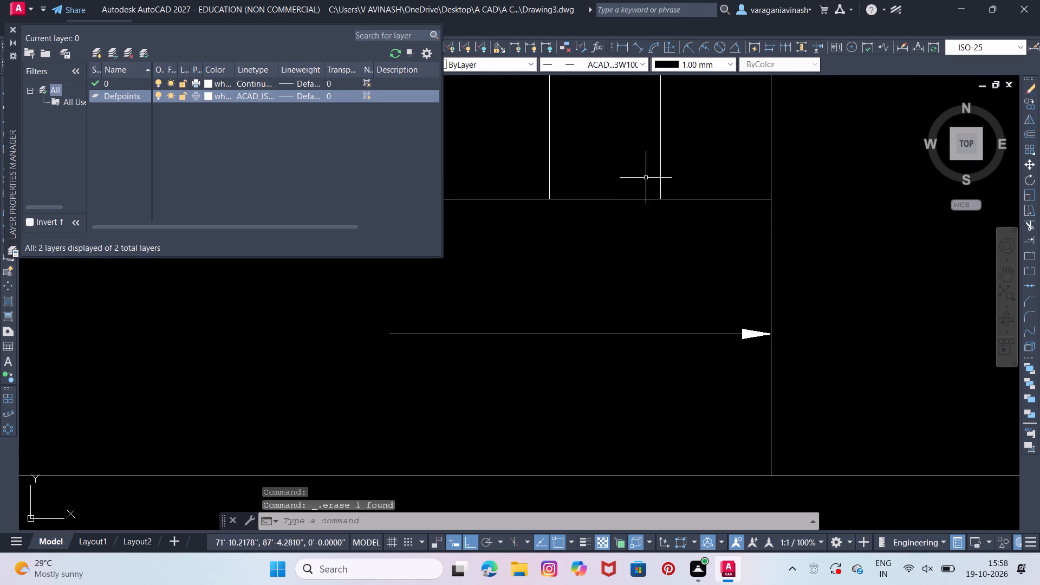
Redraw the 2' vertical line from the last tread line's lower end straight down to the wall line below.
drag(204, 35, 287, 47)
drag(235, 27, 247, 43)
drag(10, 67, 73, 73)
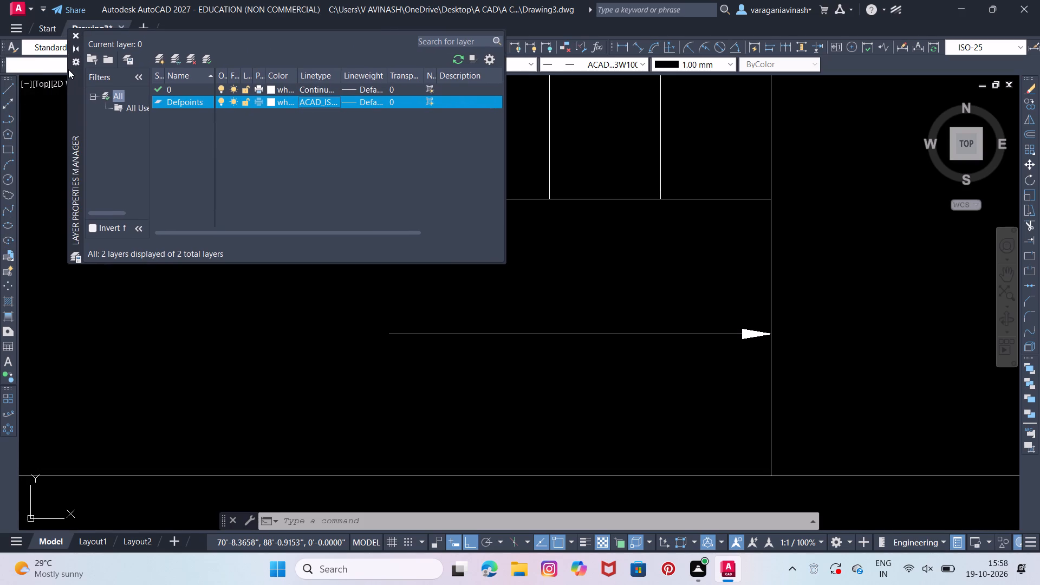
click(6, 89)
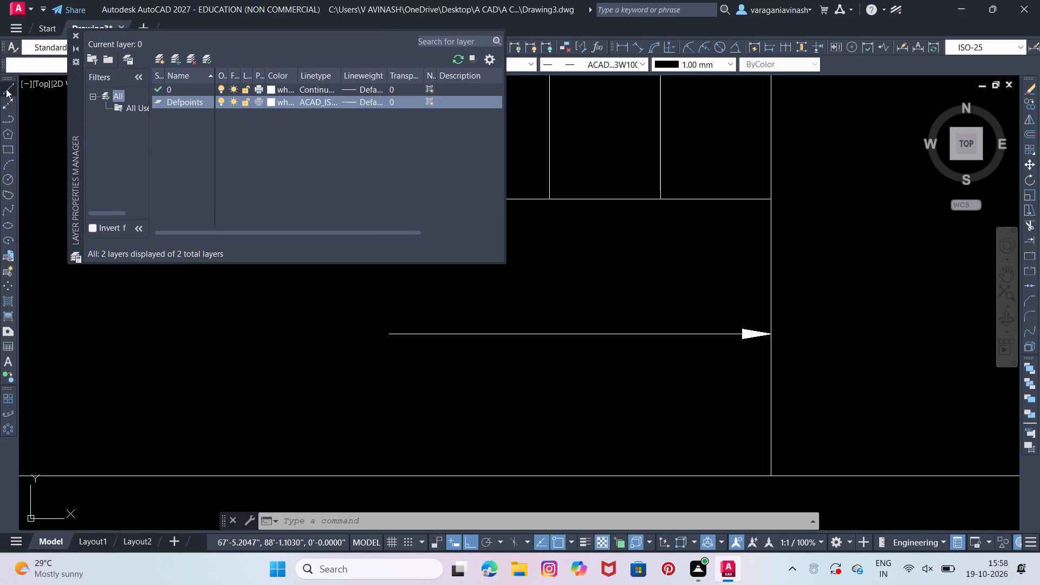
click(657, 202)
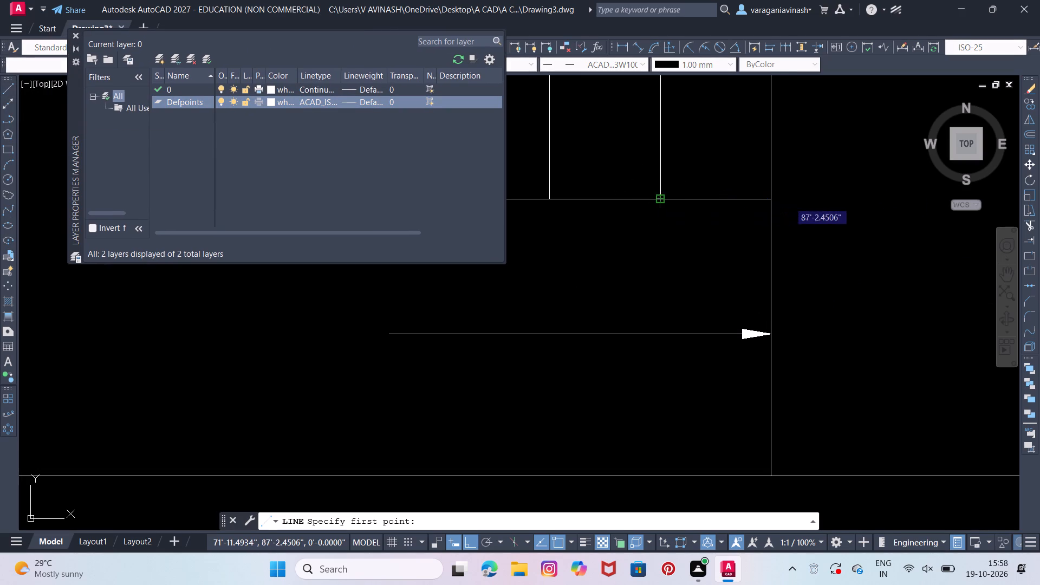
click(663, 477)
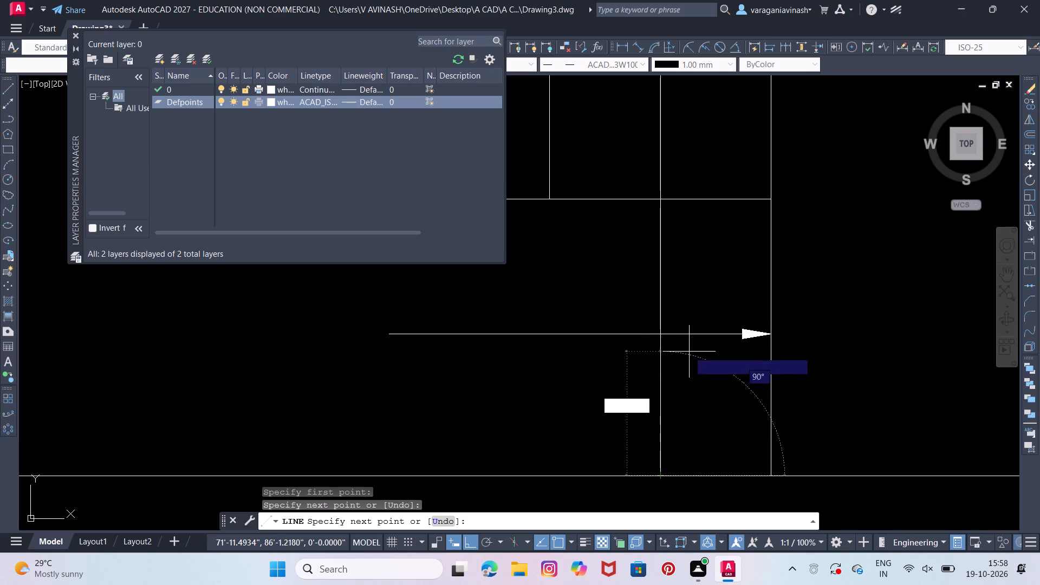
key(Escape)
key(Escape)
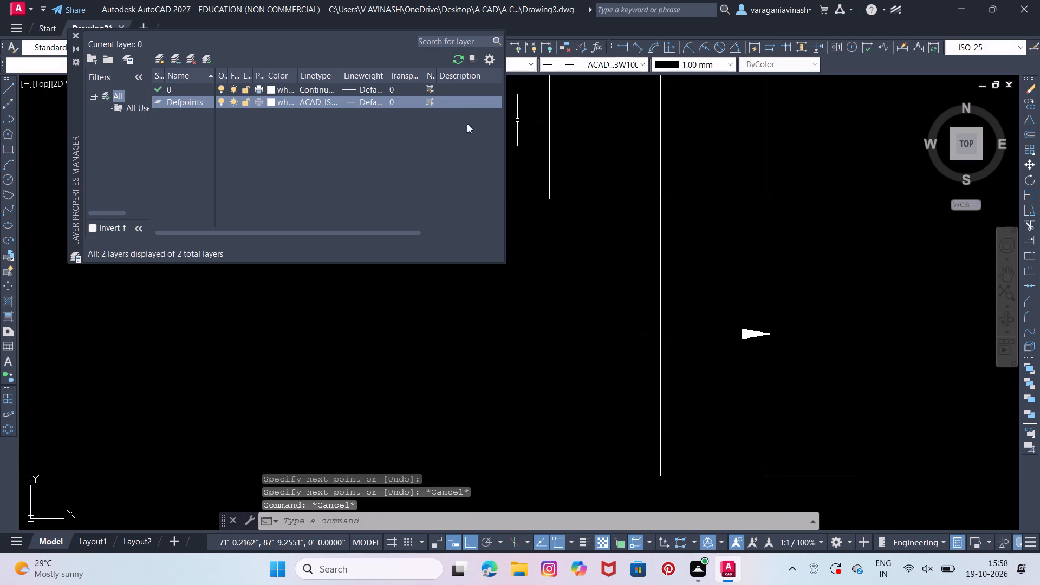
Check the lineweight and linetype settings of the Defpoints layer, keeping ACAD_ISO03W100.
click(362, 102)
click(602, 167)
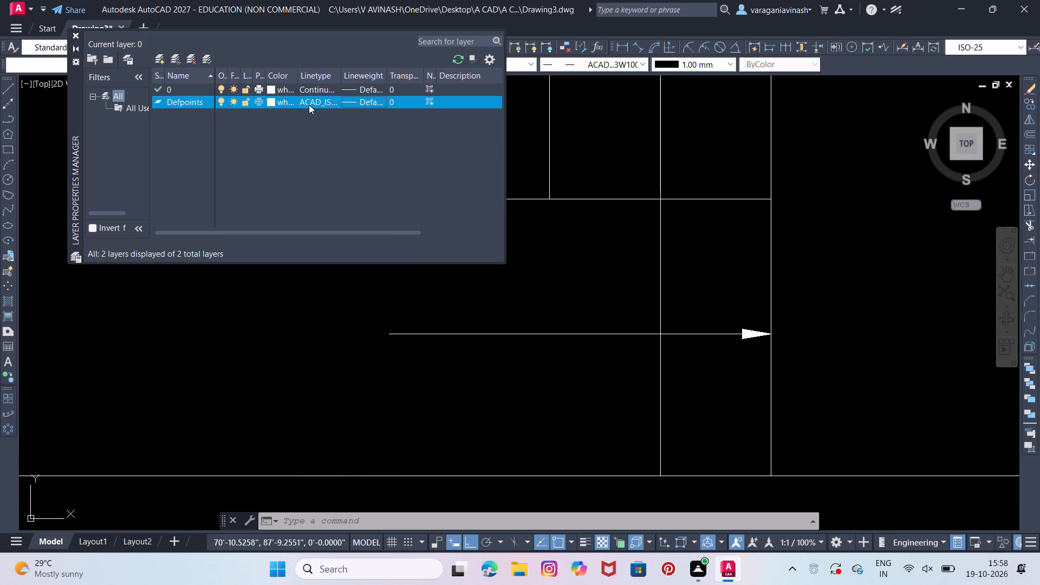
click(318, 103)
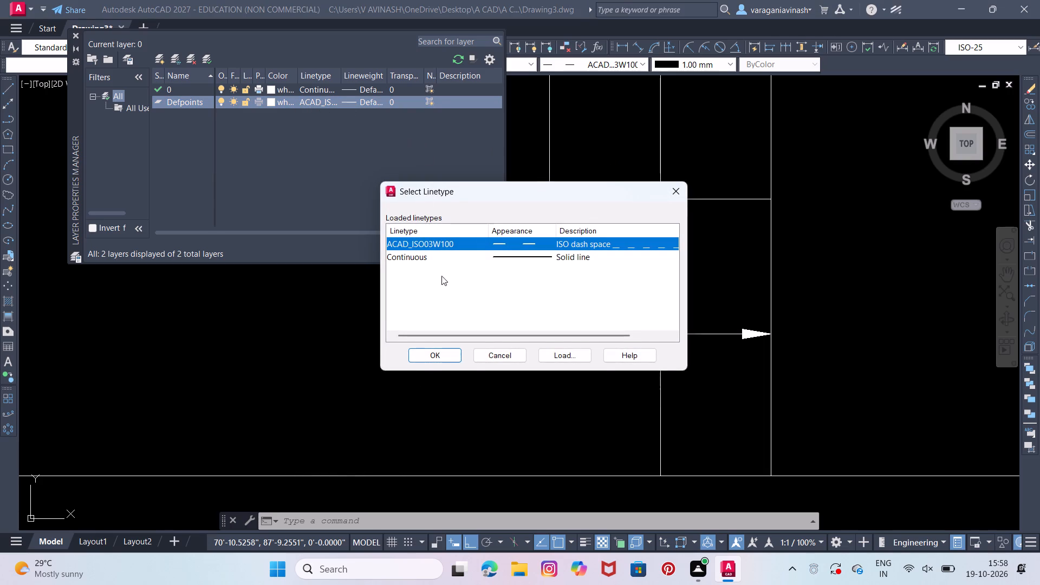
click(433, 358)
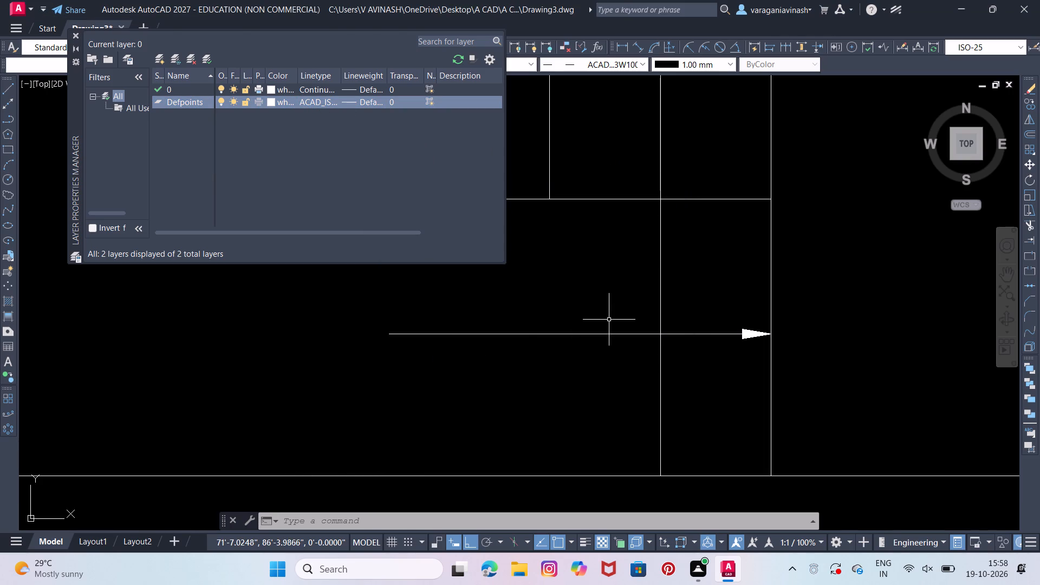
Check the linetype choices in the redrawn vertical line's properties, and close the Layer Properties Manager.
click(661, 271)
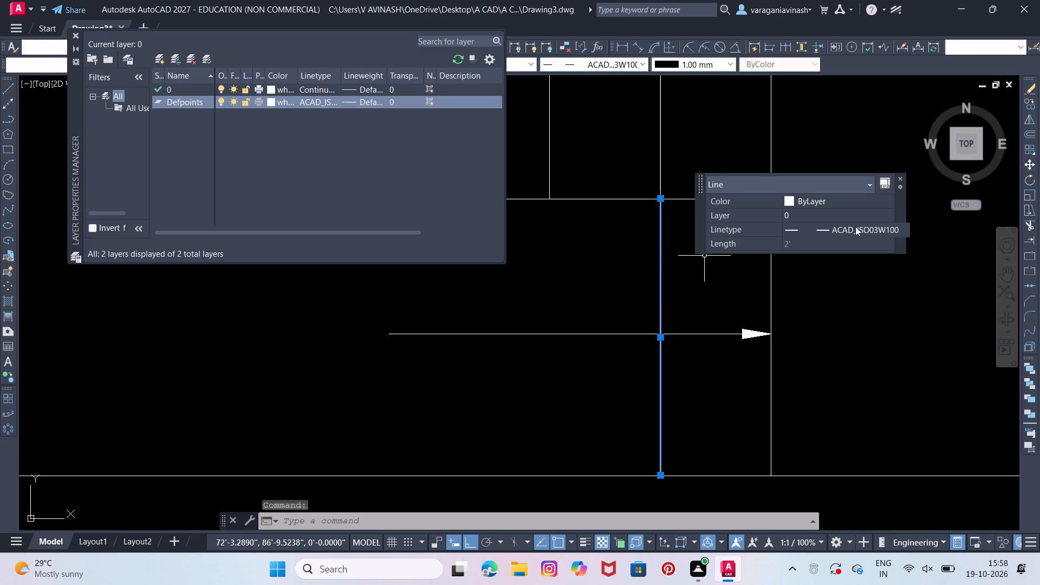
click(838, 230)
click(838, 230)
double_click(838, 230)
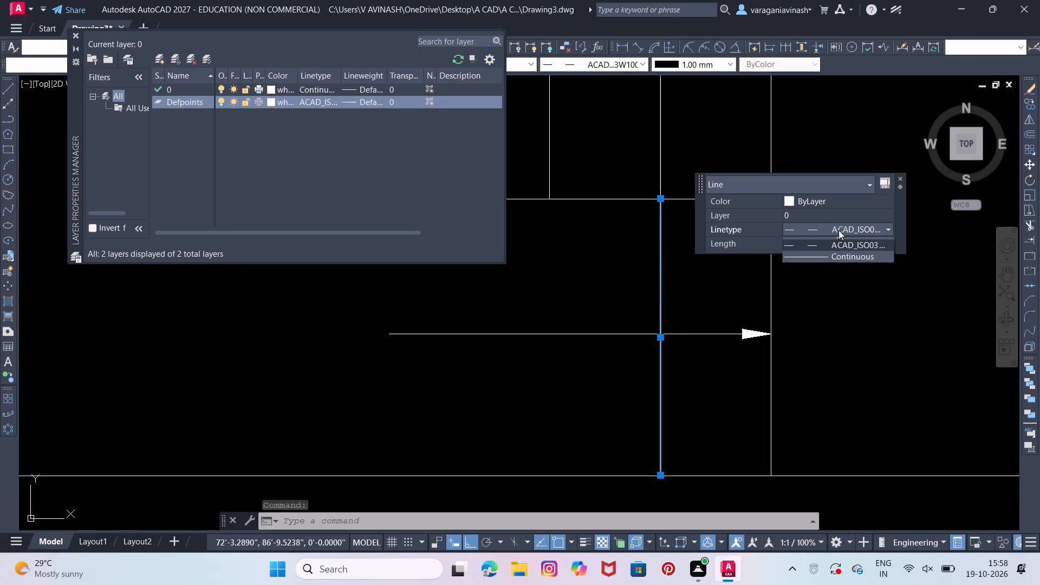
click(838, 230)
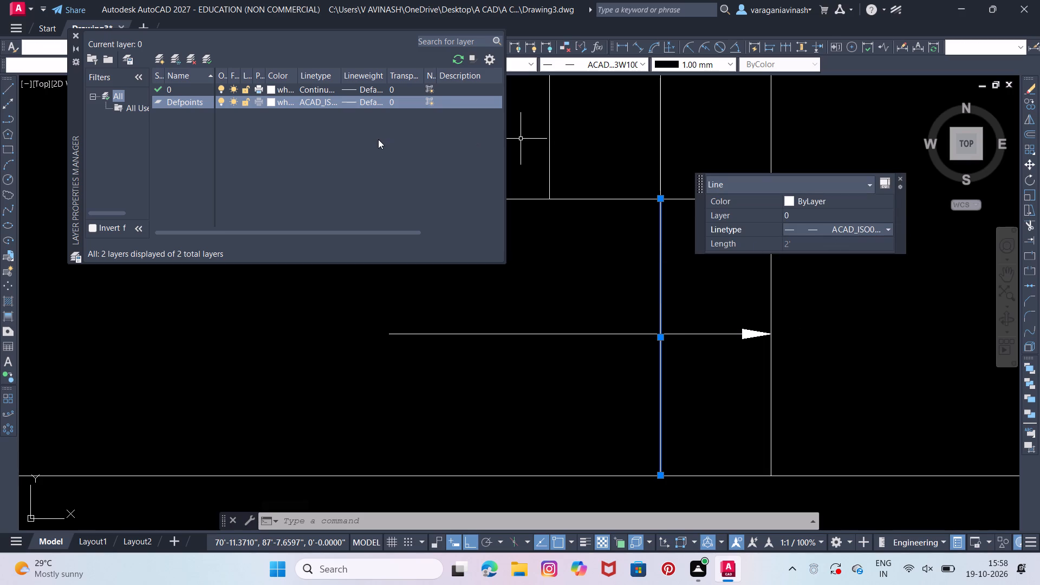
click(378, 139)
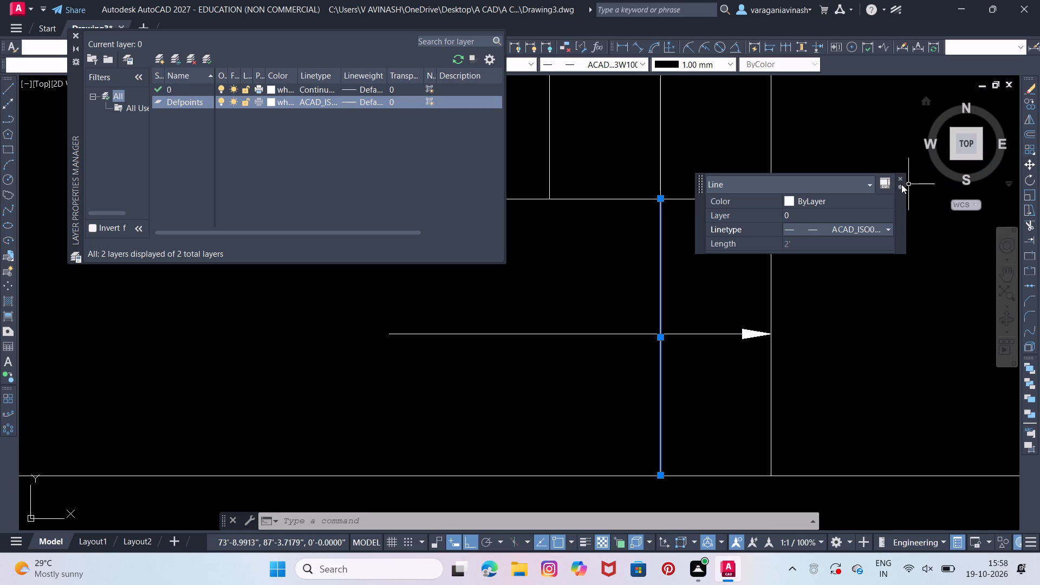
click(901, 177)
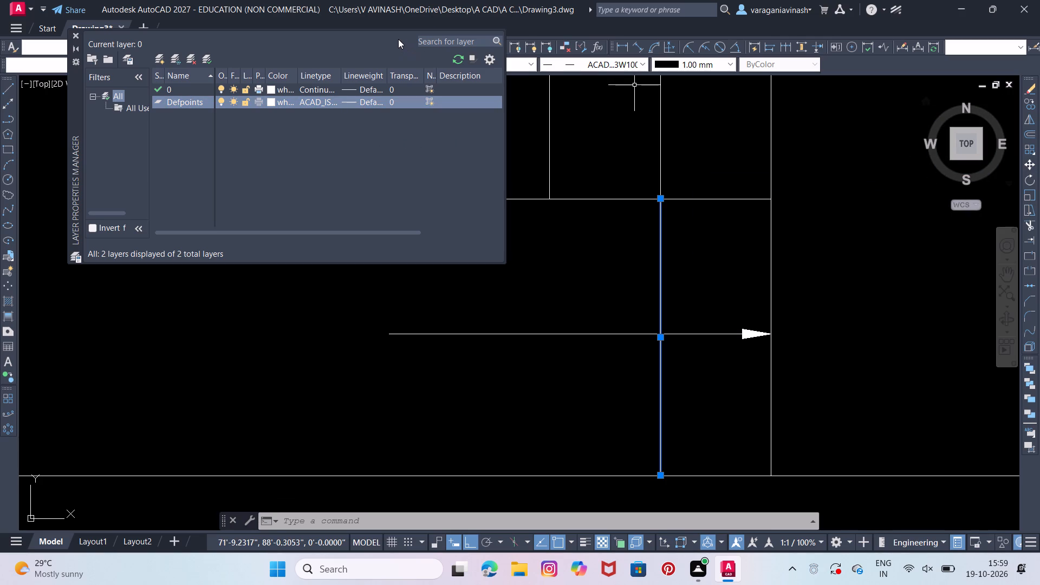
click(77, 33)
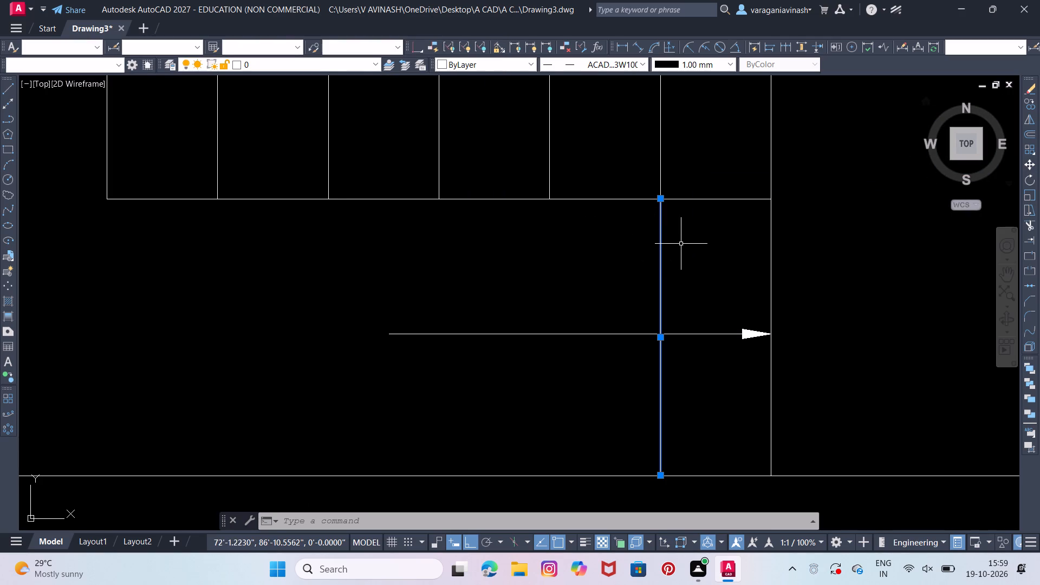
click(682, 244)
key(Escape)
key(Escape)
key(Escape)
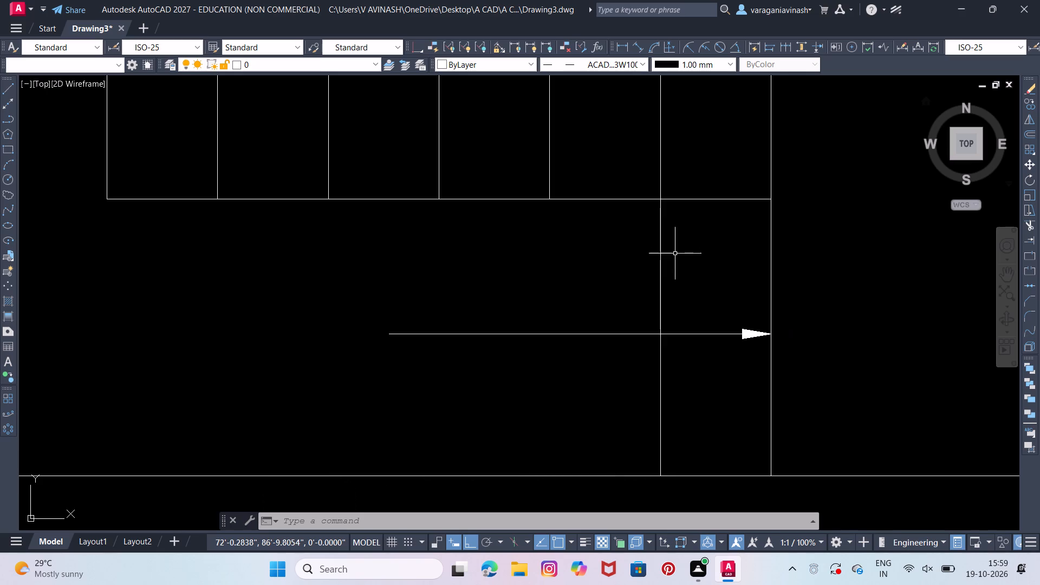
Review the lineweight, colour and layer choices available for new objects.
scroll(676, 254, down, 1)
middle_drag(740, 253, 720, 285)
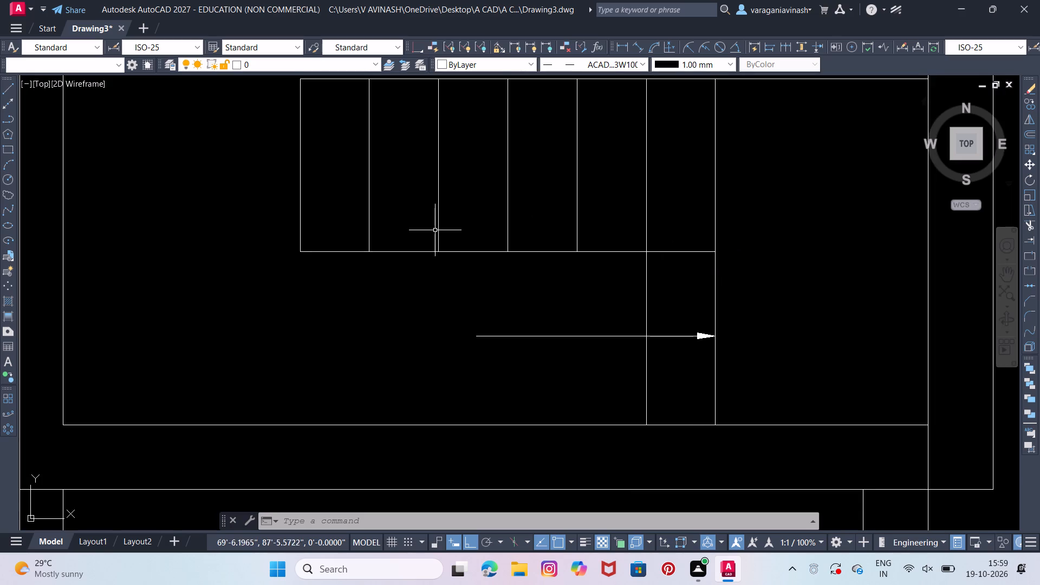
middle_drag(450, 283, 450, 296)
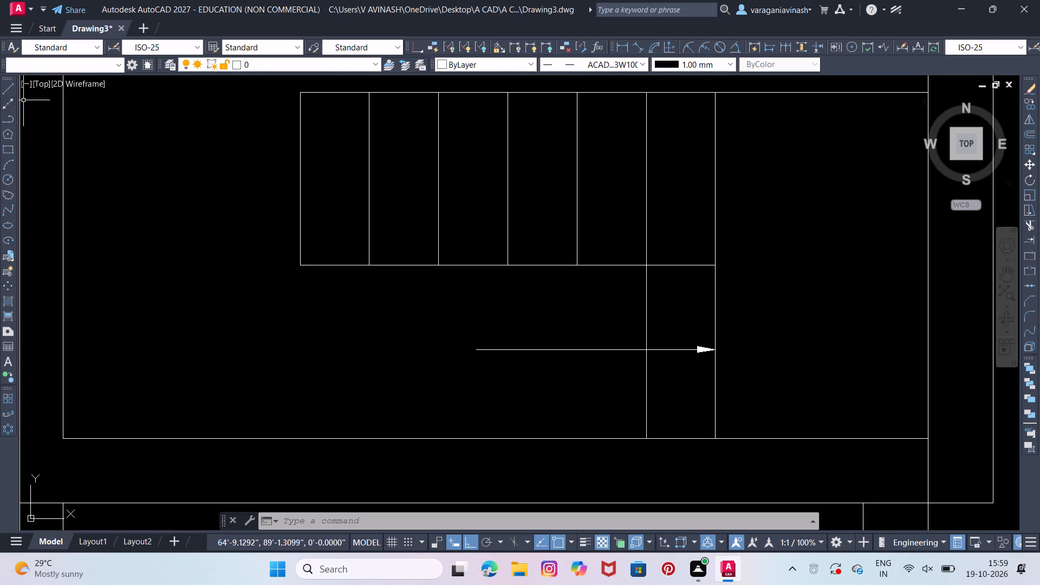
click(711, 67)
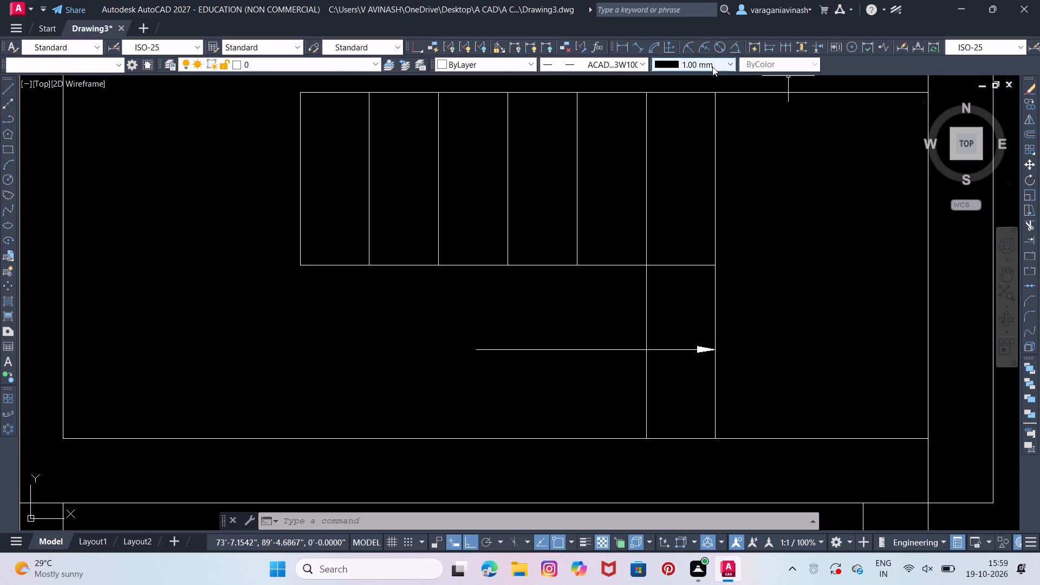
scroll(679, 234, down, 6)
scroll(696, 203, up, 6)
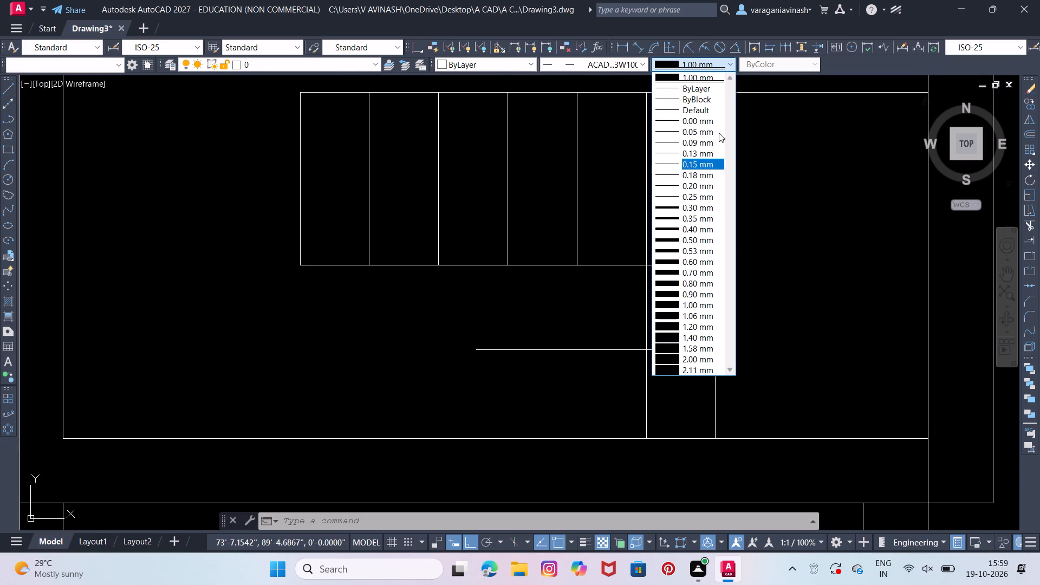
click(732, 62)
click(522, 63)
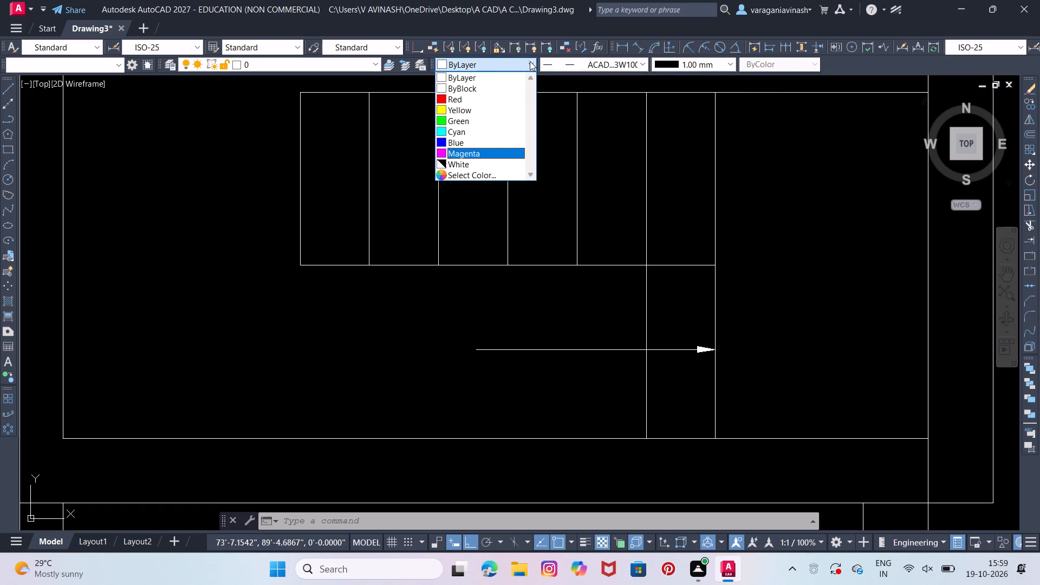
click(529, 60)
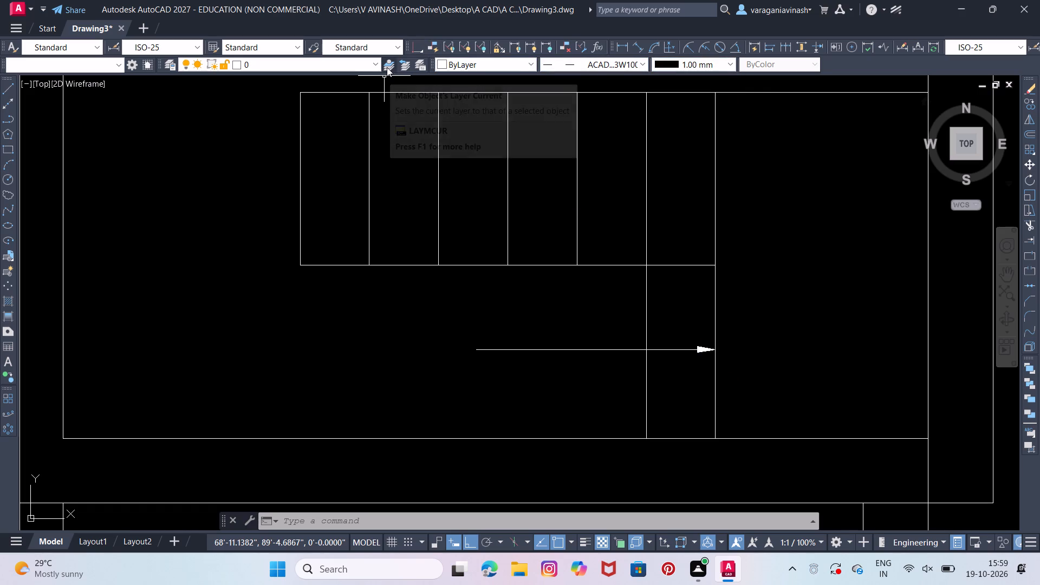
click(333, 64)
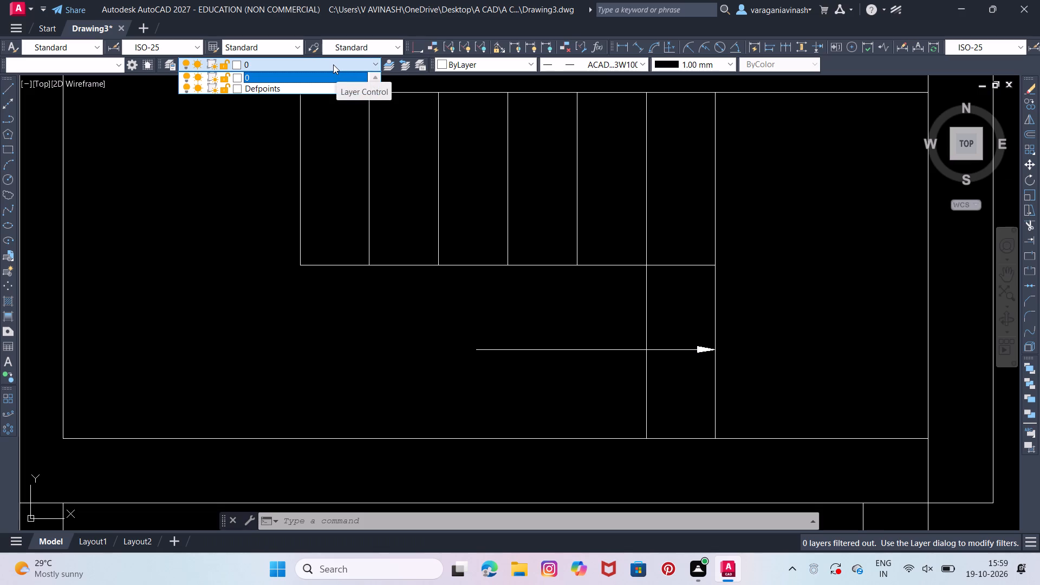
click(333, 64)
Recheck the Defpoints layer's linetype, lock, plot and name settings in the Layer Properties Manager.
click(174, 65)
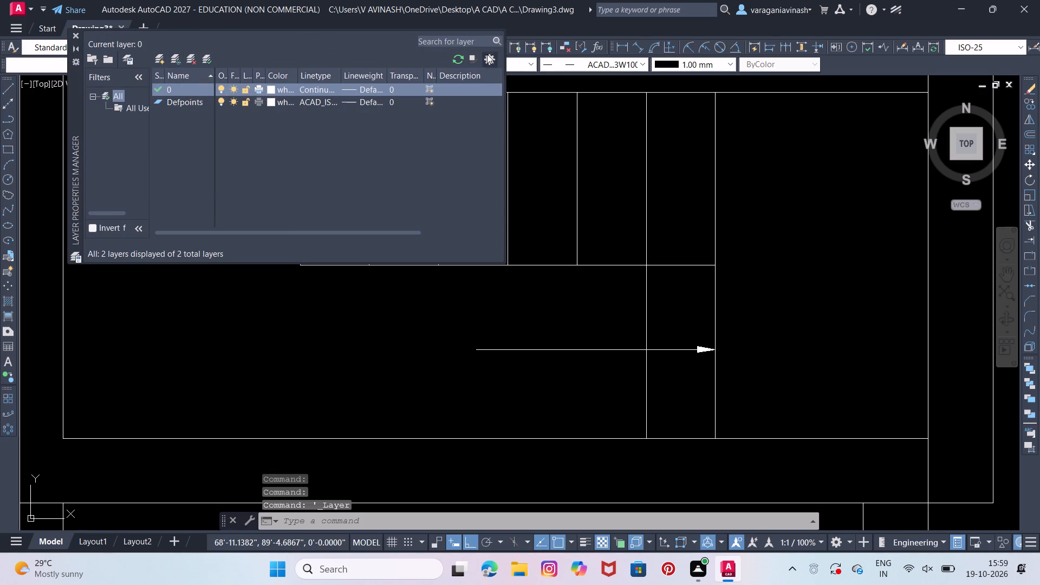
click(330, 101)
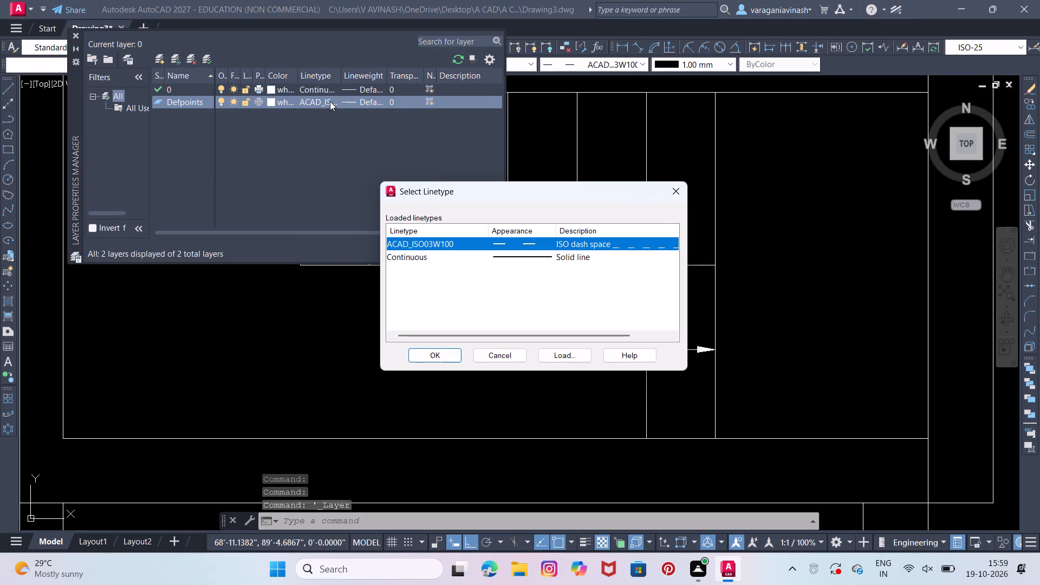
click(439, 352)
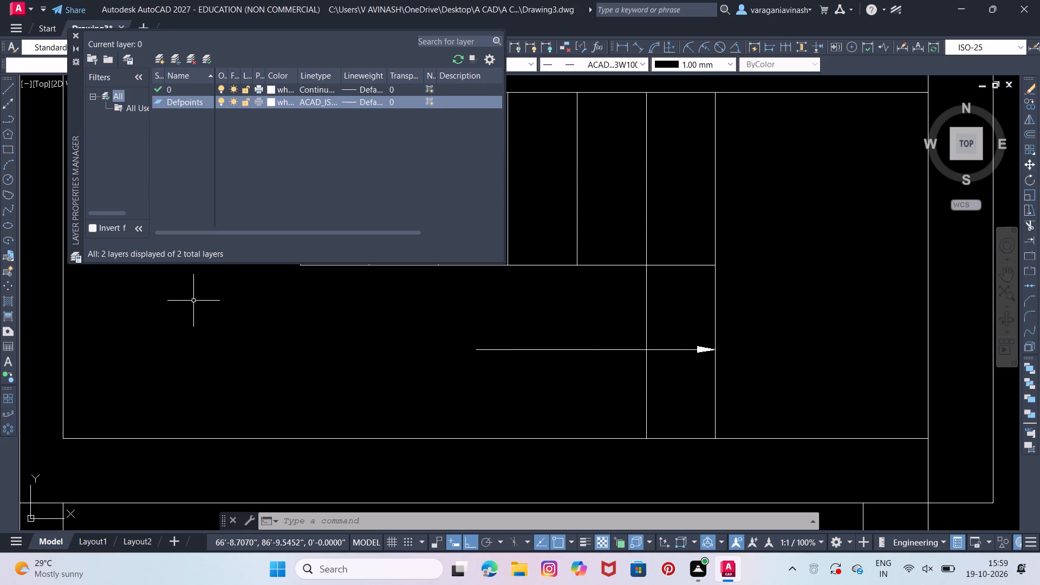
click(429, 104)
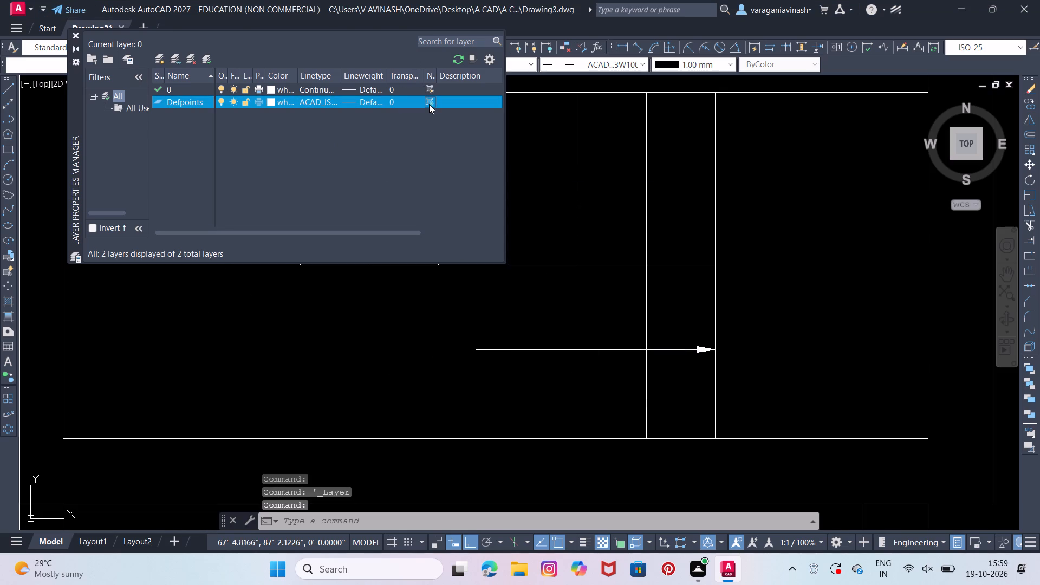
click(429, 104)
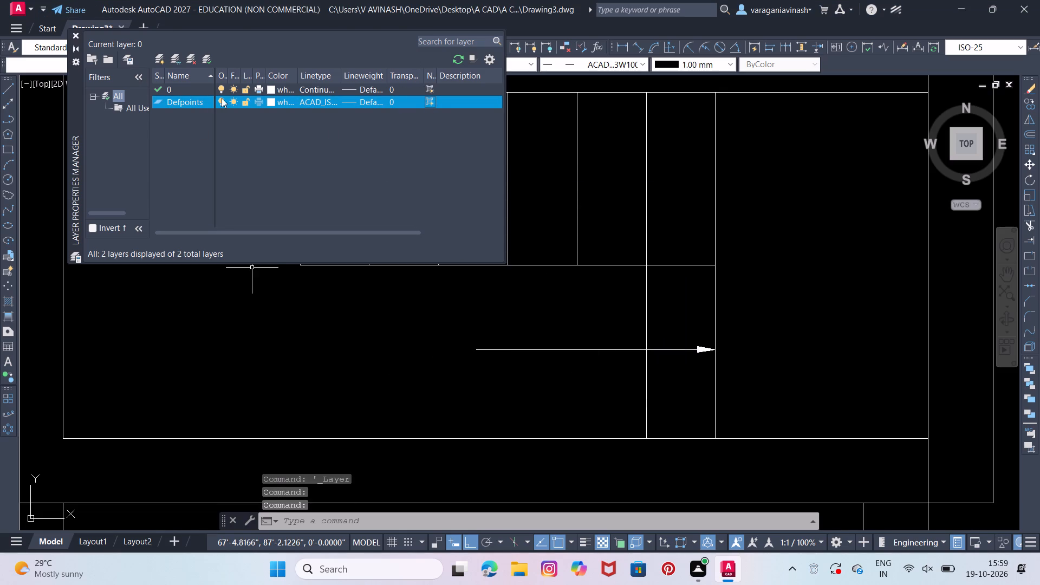
click(249, 99)
click(248, 102)
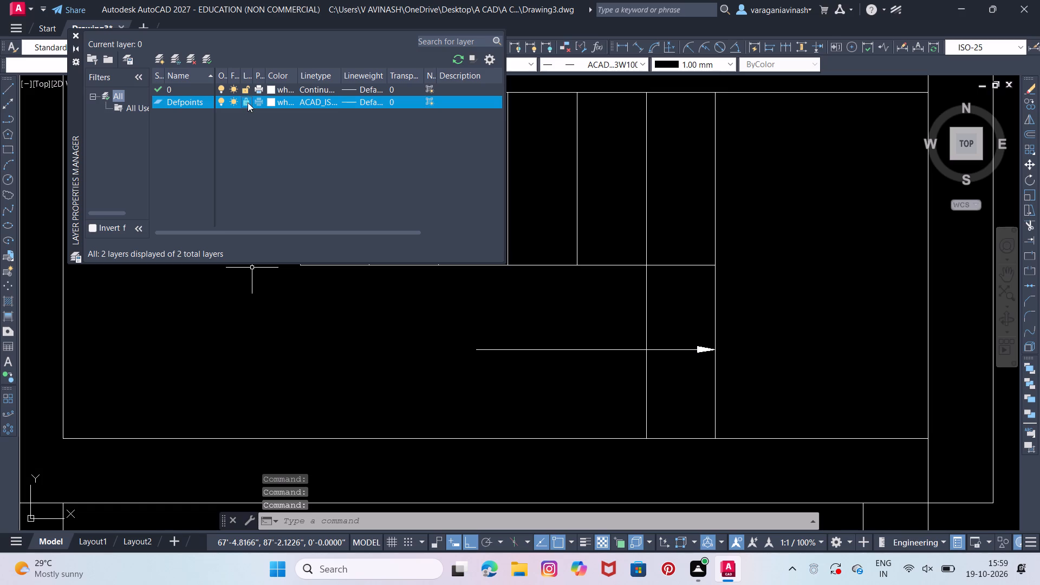
click(259, 98)
click(186, 97)
click(193, 101)
click(203, 102)
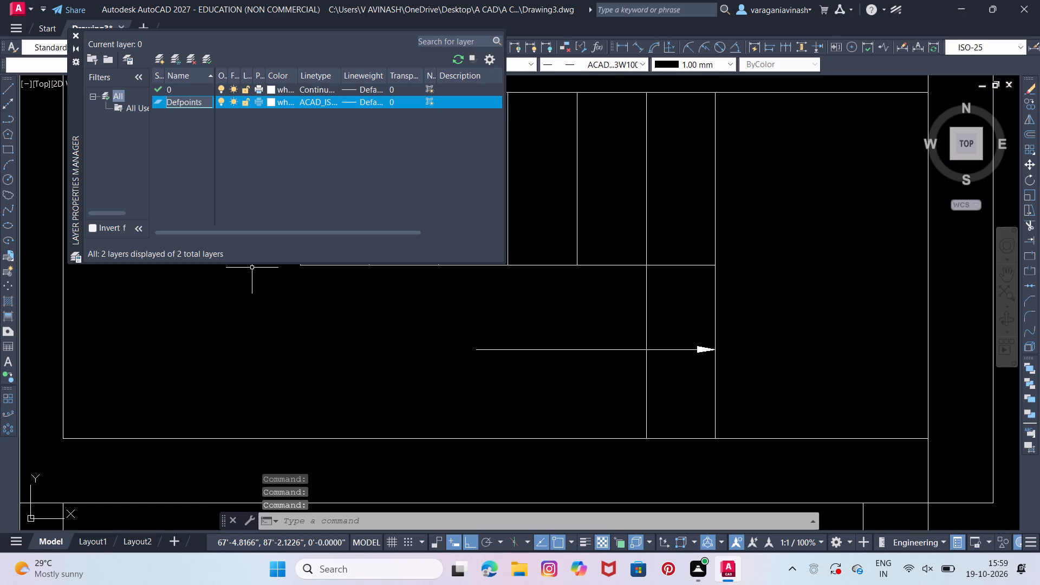
click(203, 102)
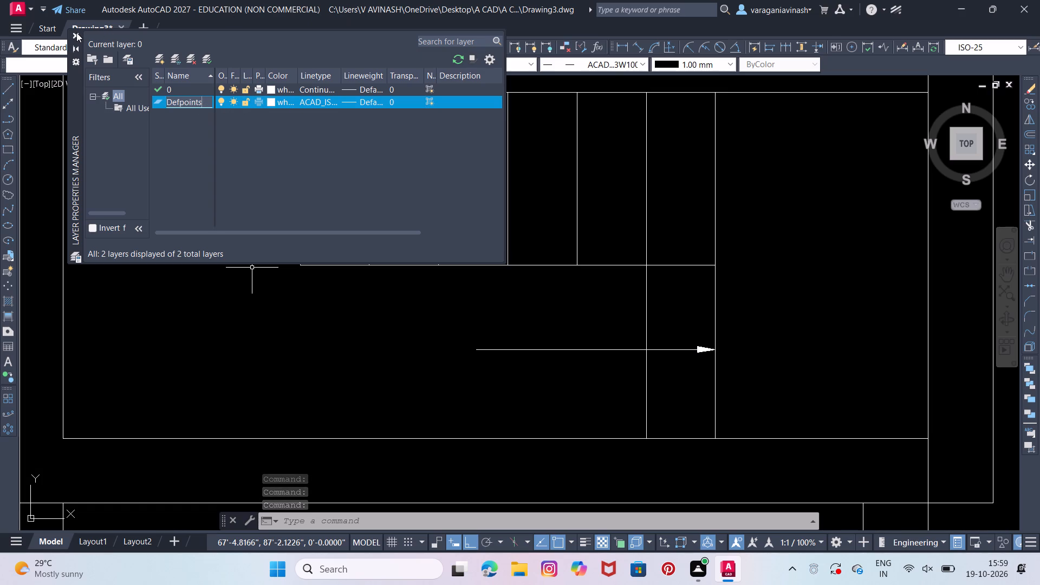
click(76, 32)
Erase the redrawn 2' vertical line crossing the direction arrow beside the stair landing.
scroll(505, 299, down, 2)
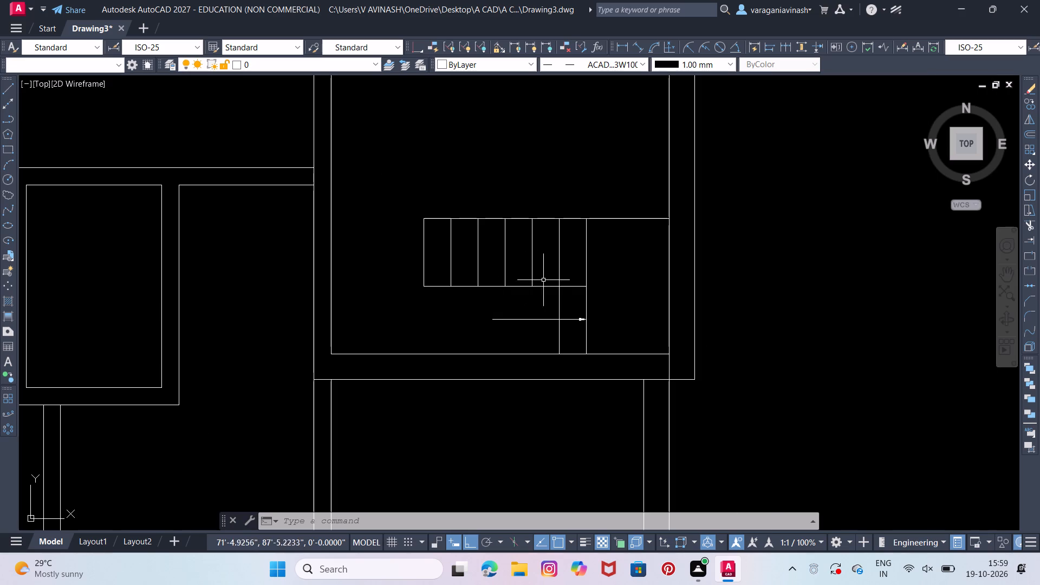
click(561, 302)
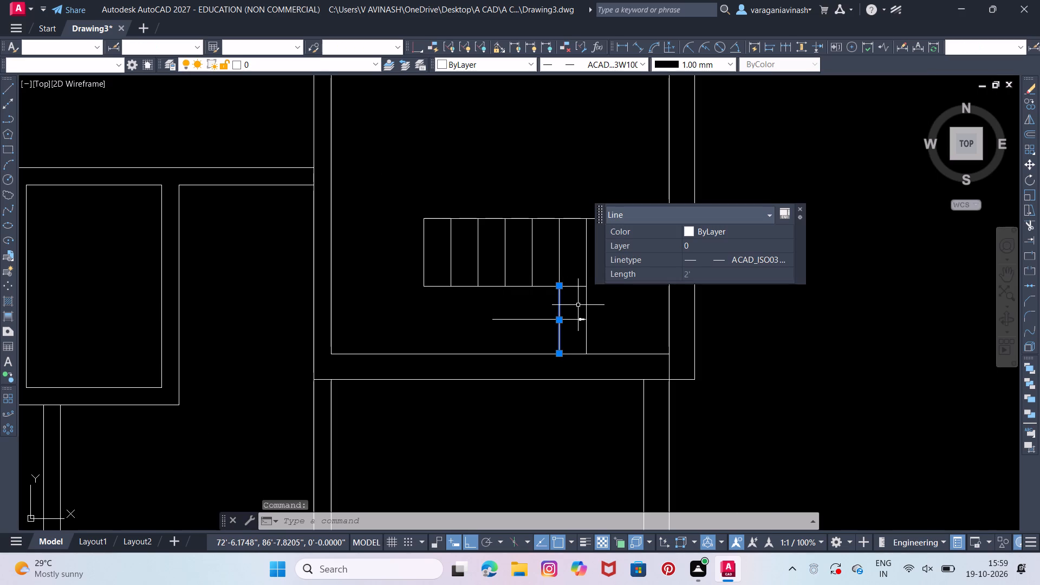
key(Delete)
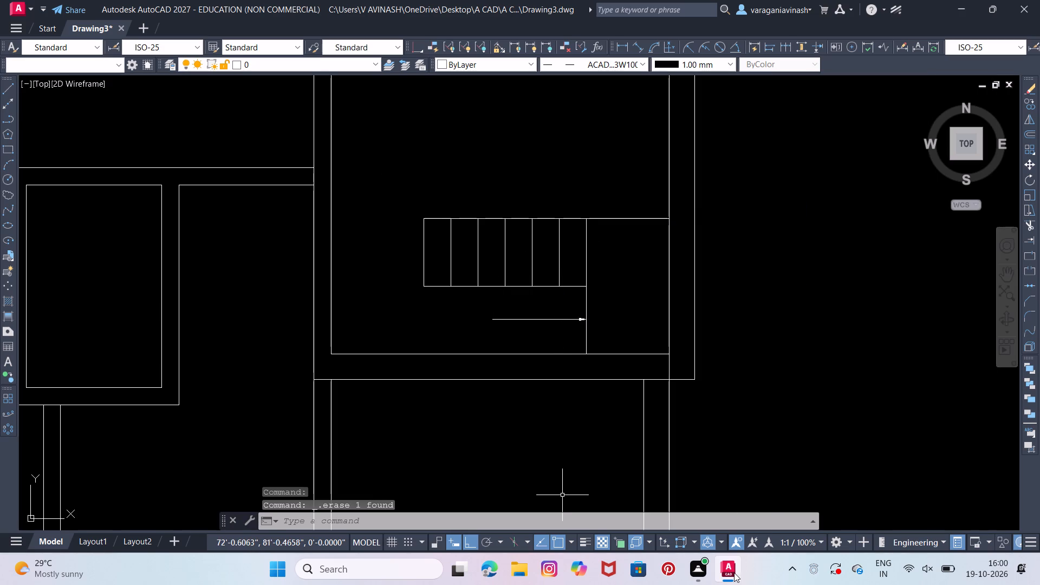
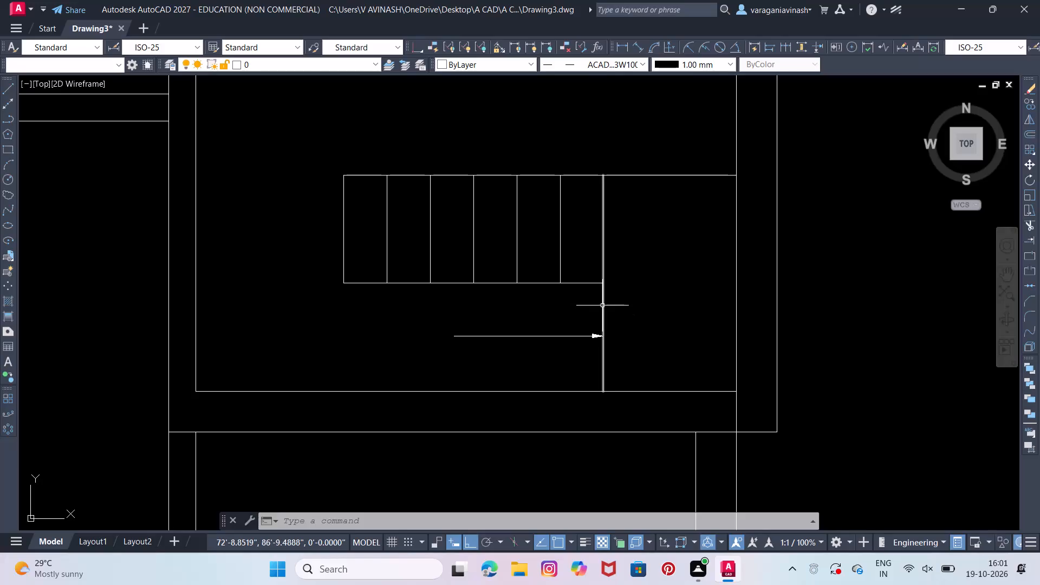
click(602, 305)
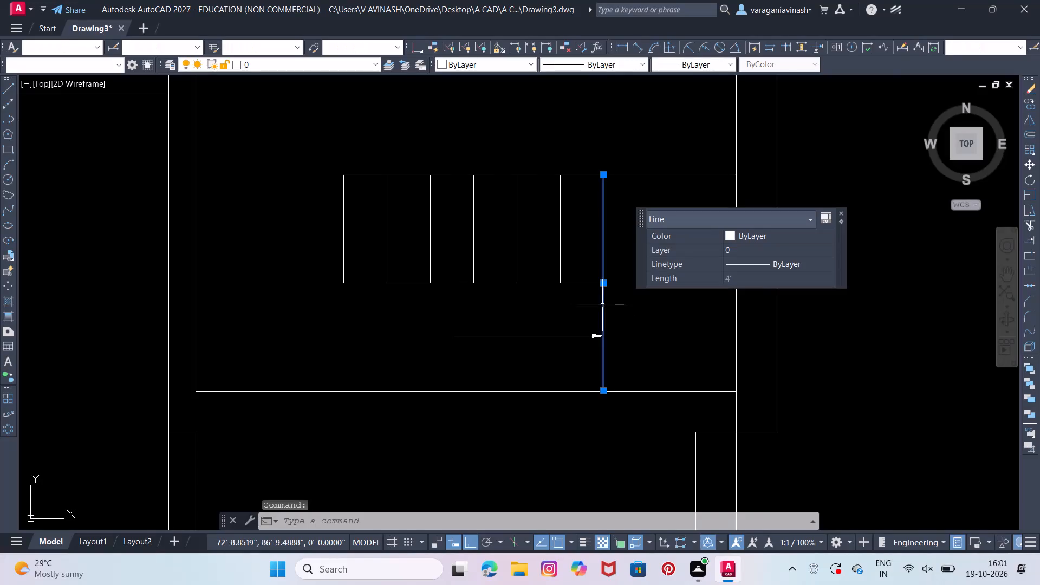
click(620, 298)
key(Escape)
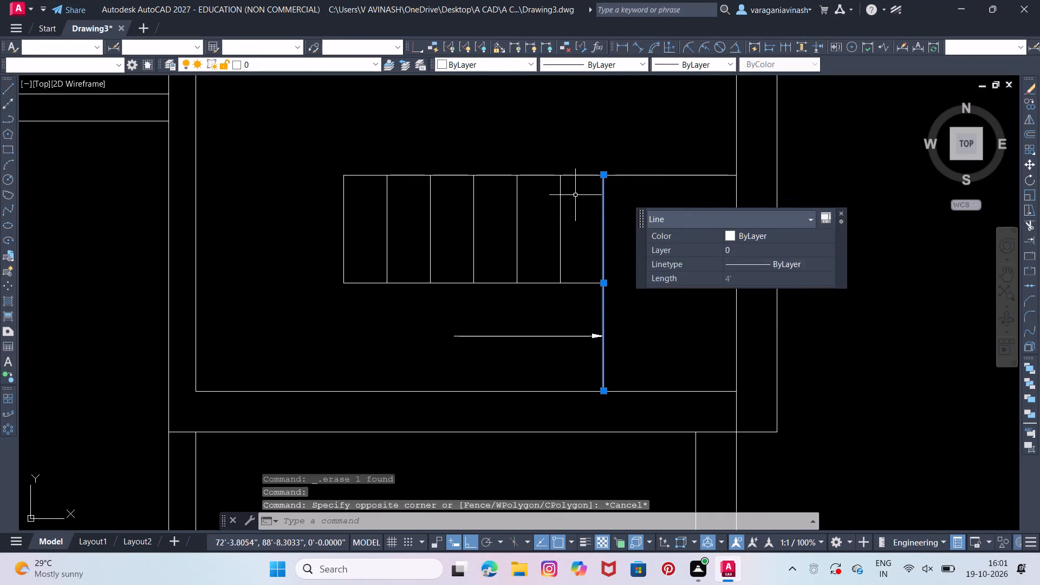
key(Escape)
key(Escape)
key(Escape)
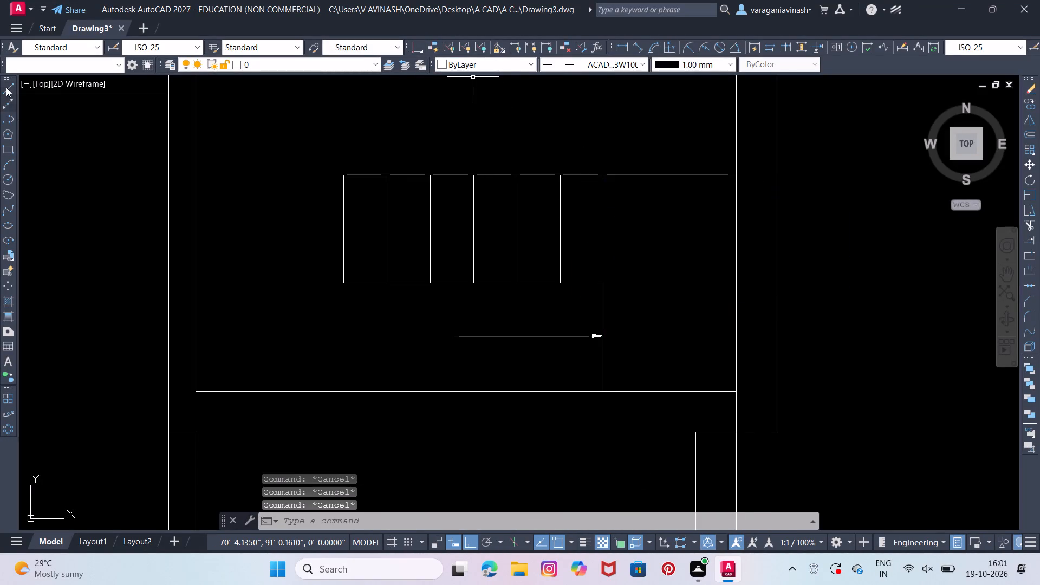
Draw a 2' vertical tread line extending the upper flight's last tread before the landing down to the inner wall line.
click(5, 86)
click(562, 281)
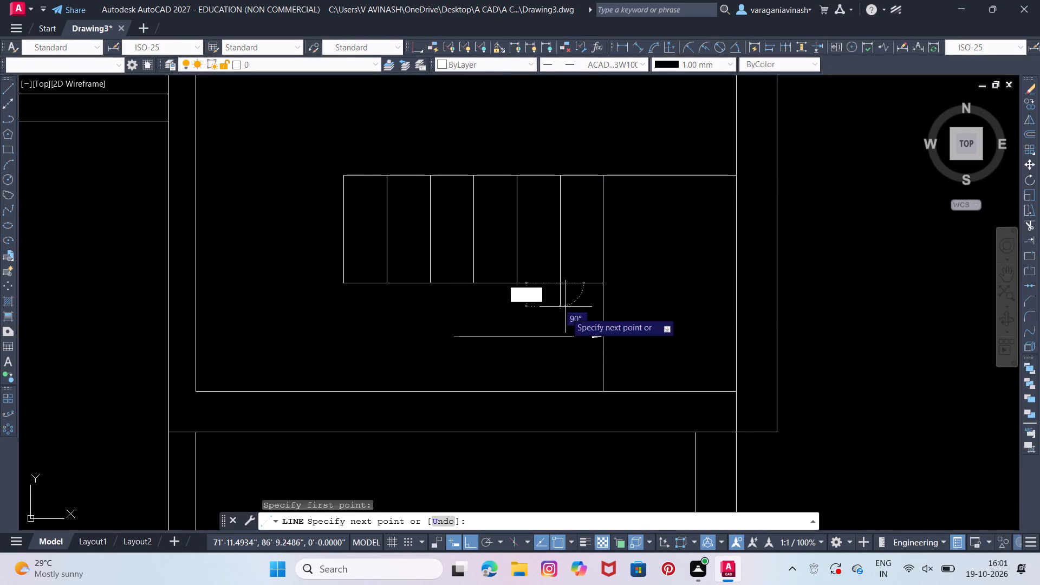
click(563, 386)
key(Escape)
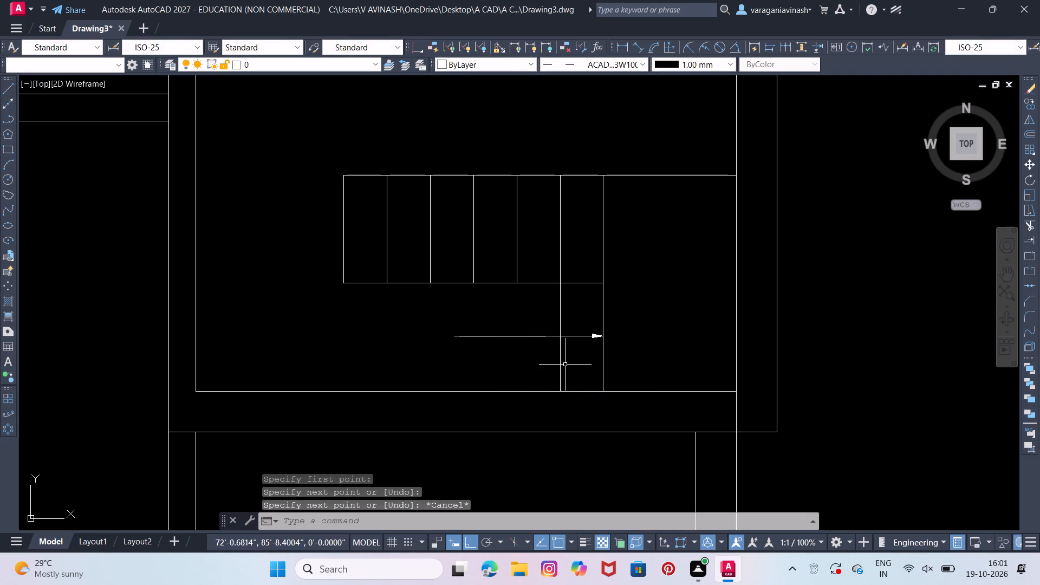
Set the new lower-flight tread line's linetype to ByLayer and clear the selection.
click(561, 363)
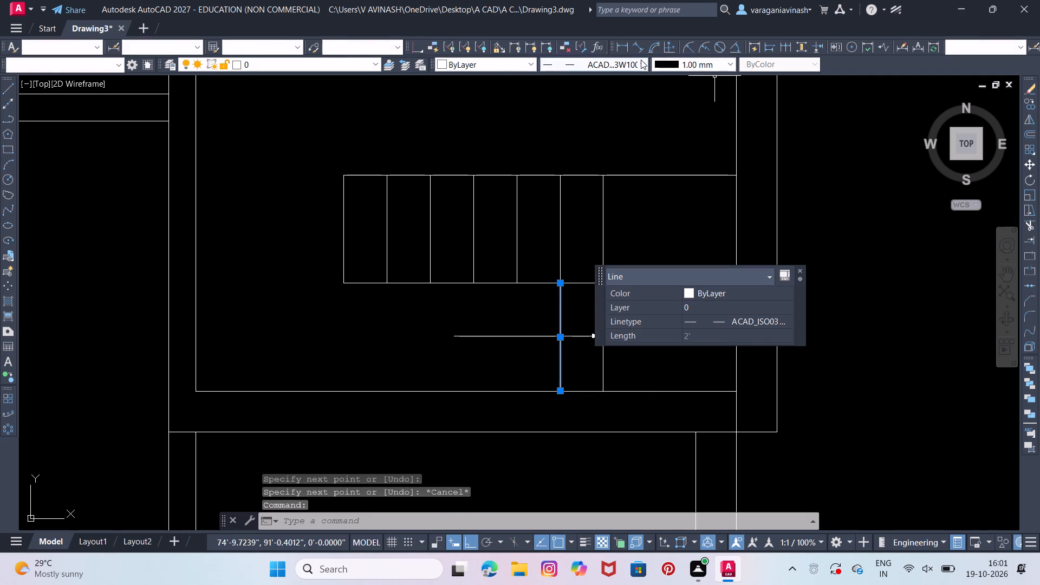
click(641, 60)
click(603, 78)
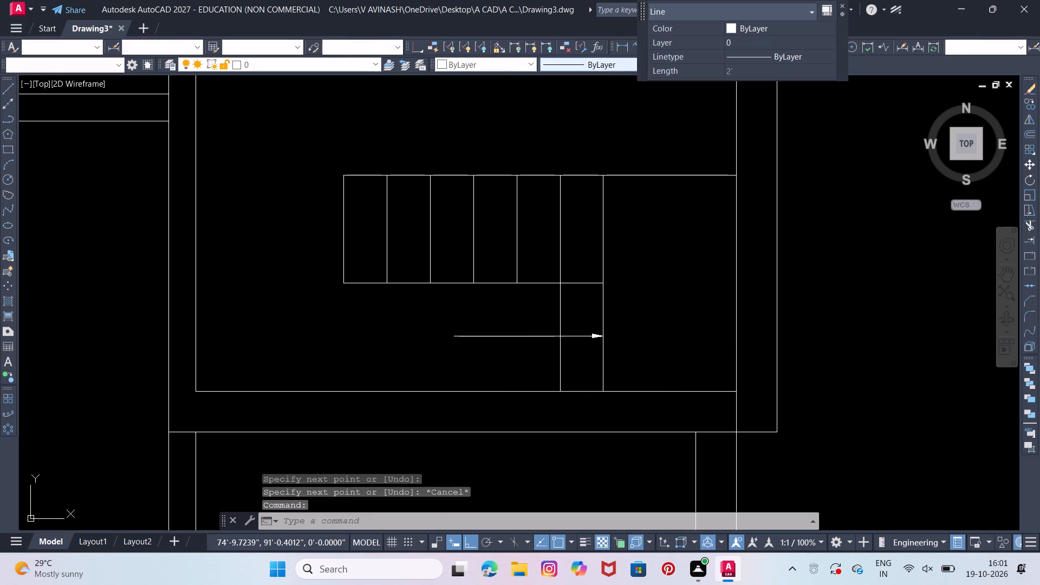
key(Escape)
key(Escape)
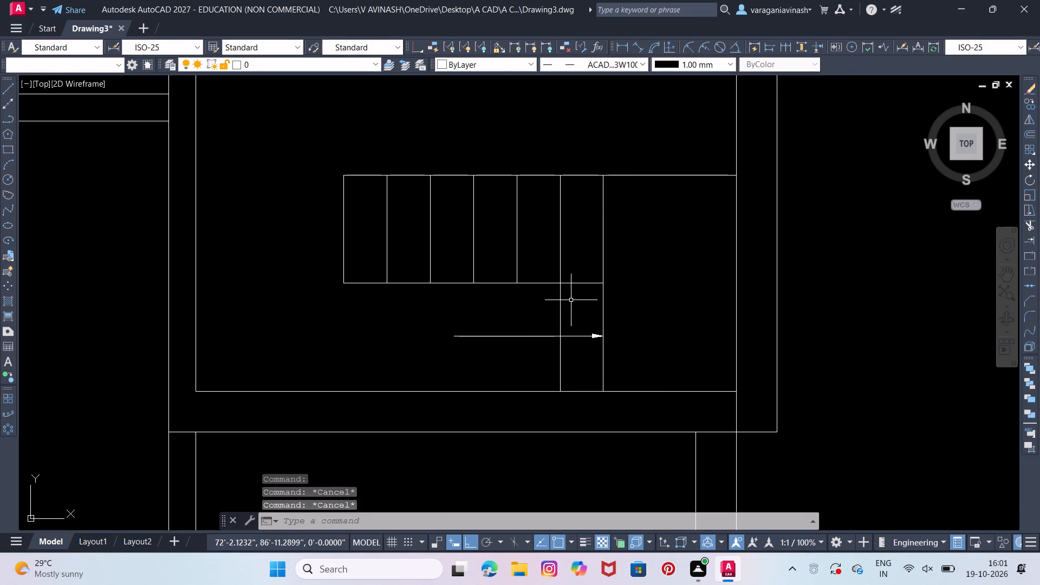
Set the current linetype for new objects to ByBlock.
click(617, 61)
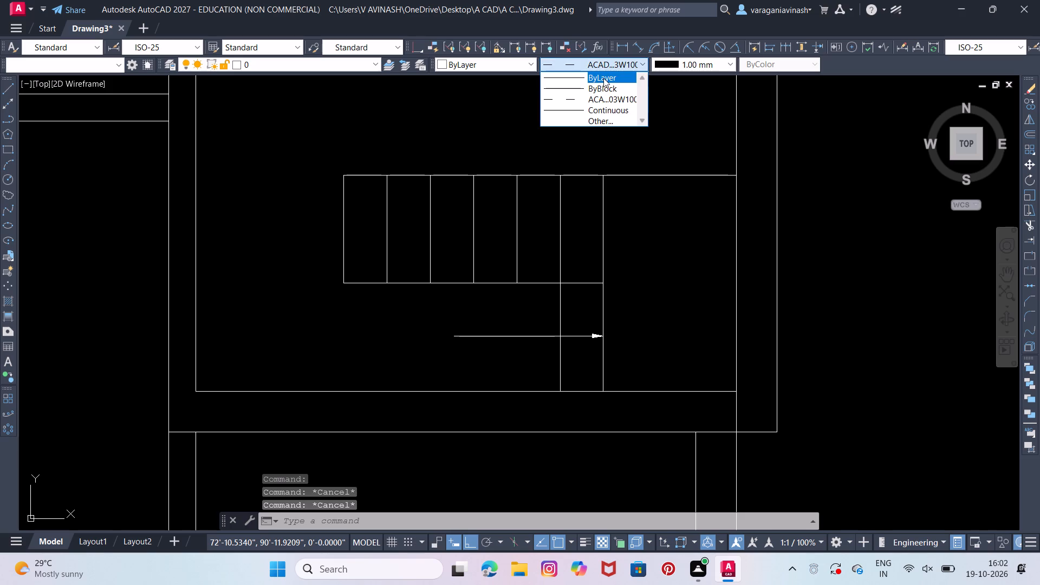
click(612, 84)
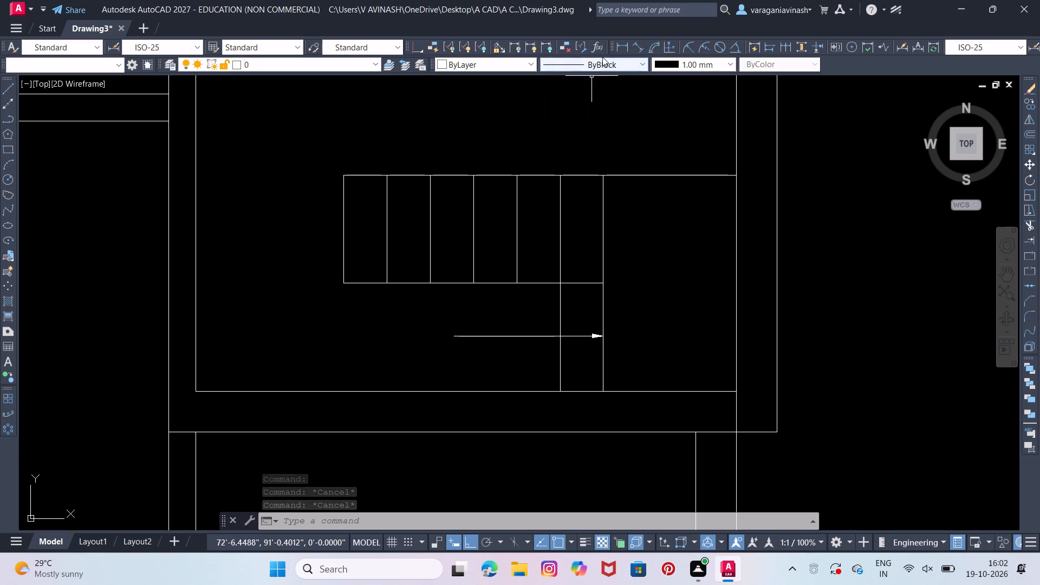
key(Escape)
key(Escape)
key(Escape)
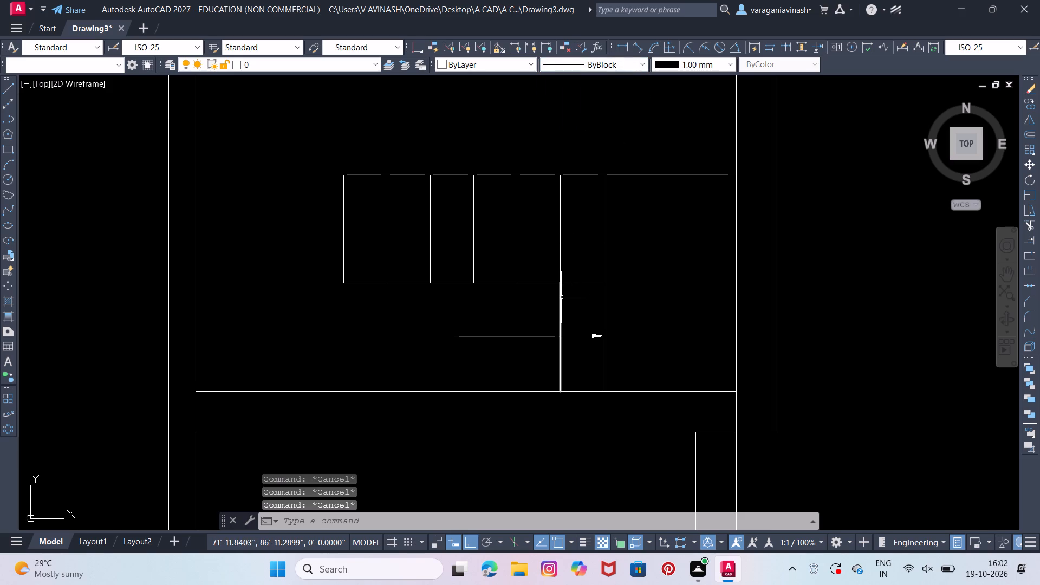
Set the lower-flight tread line's linetype to the ACAD_ISO03W100 dashed linetype.
click(561, 297)
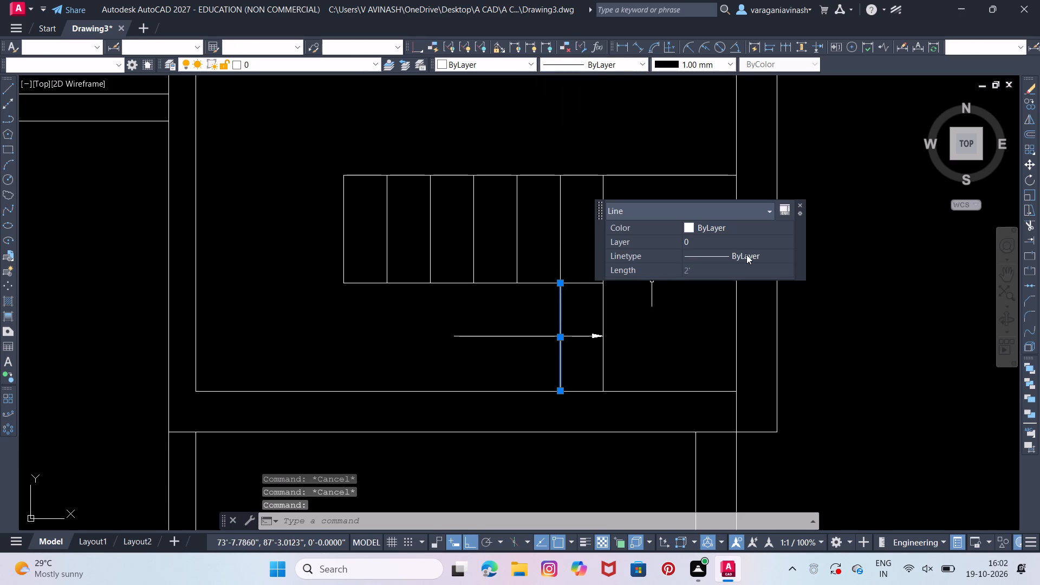
click(746, 255)
click(749, 256)
click(726, 287)
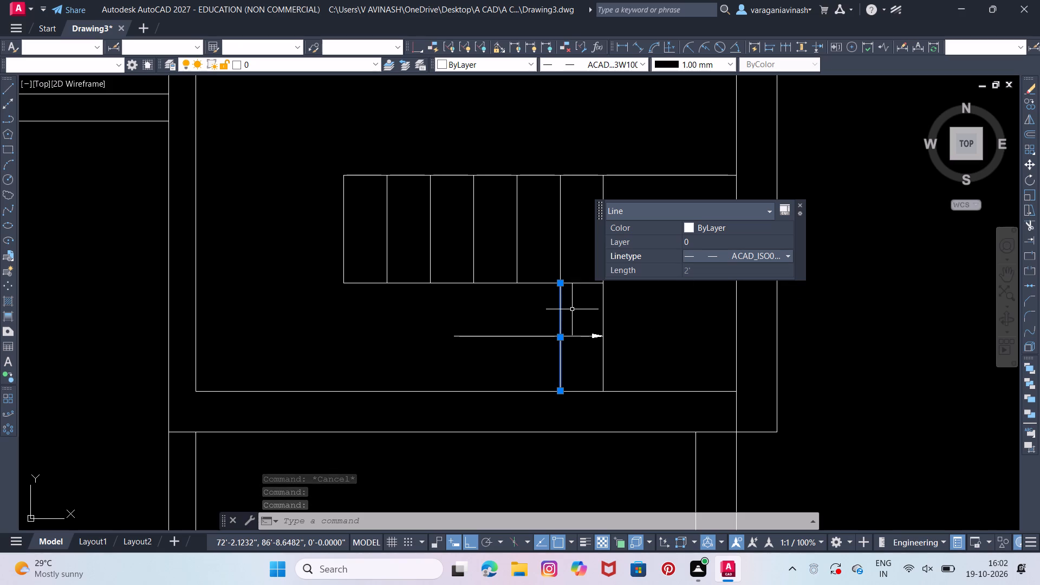
Make ACAD_ISO03W100 the current linetype in the Linetype Manager.
key(l)
text(TY)
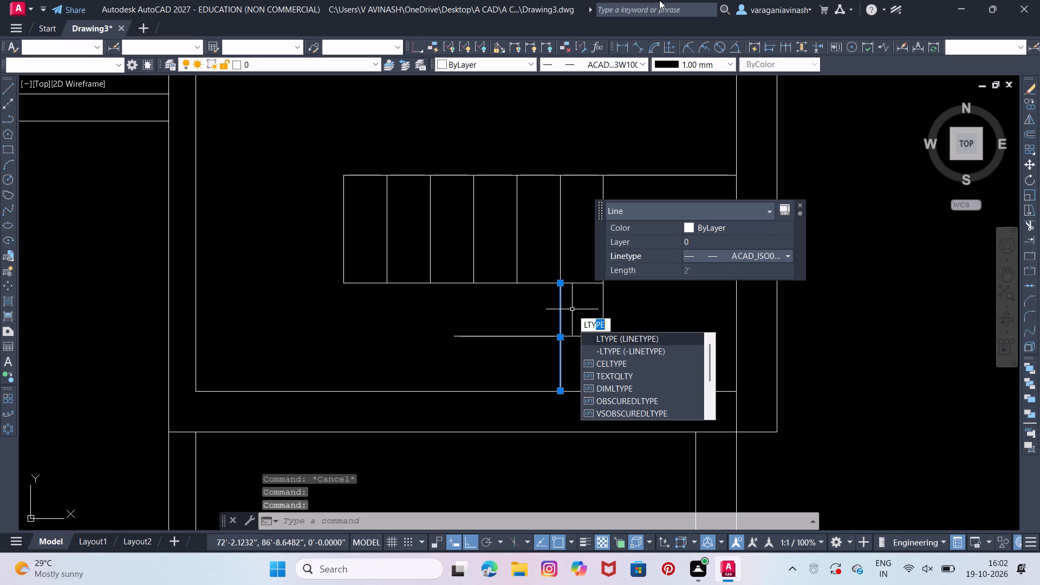
click(646, 335)
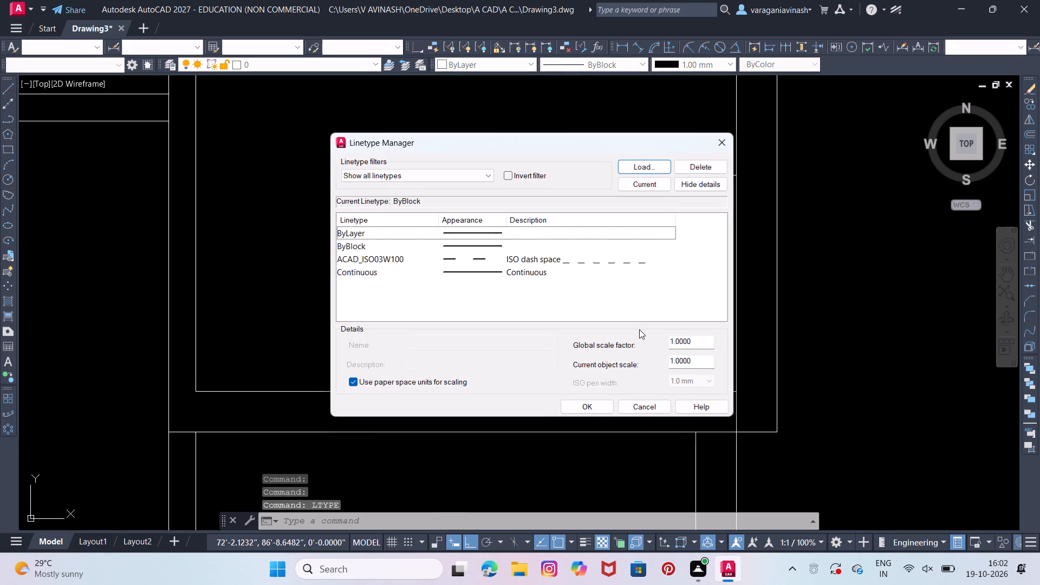
double_click(580, 261)
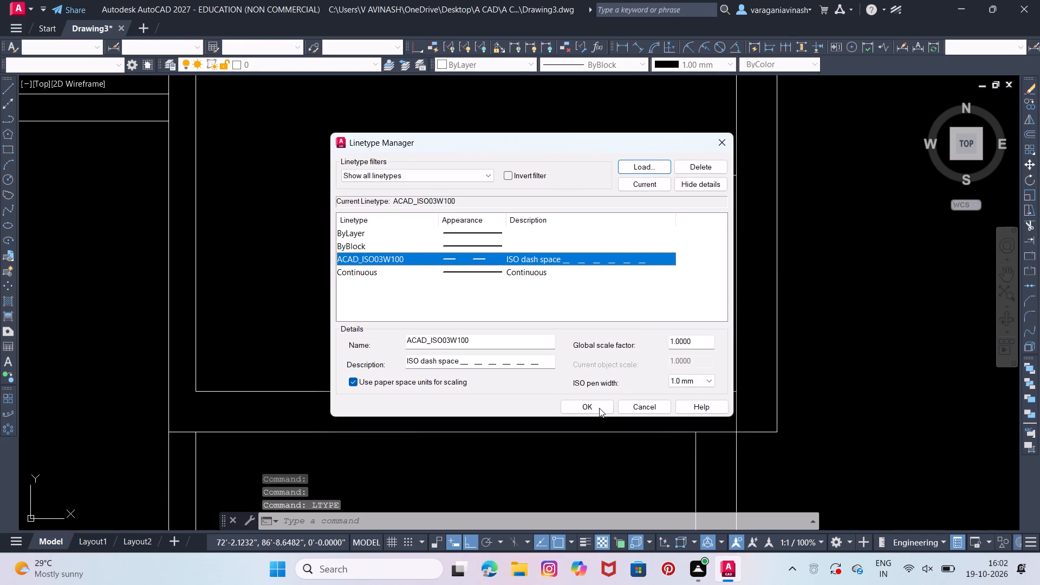
click(599, 408)
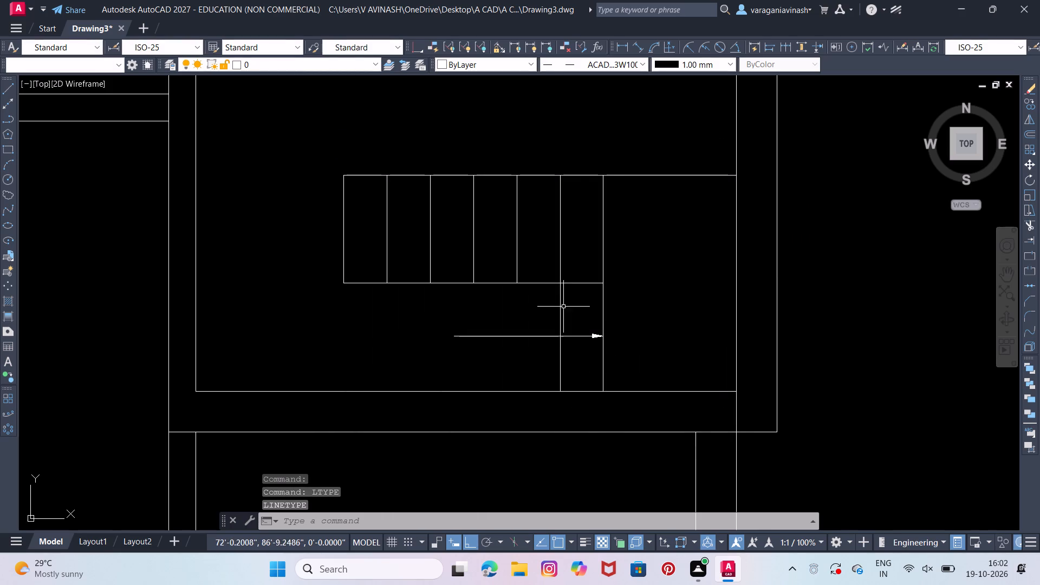
Draw a second 2' lower-flight tread line, one tread further from the landing, down to the inner wall line.
click(12, 85)
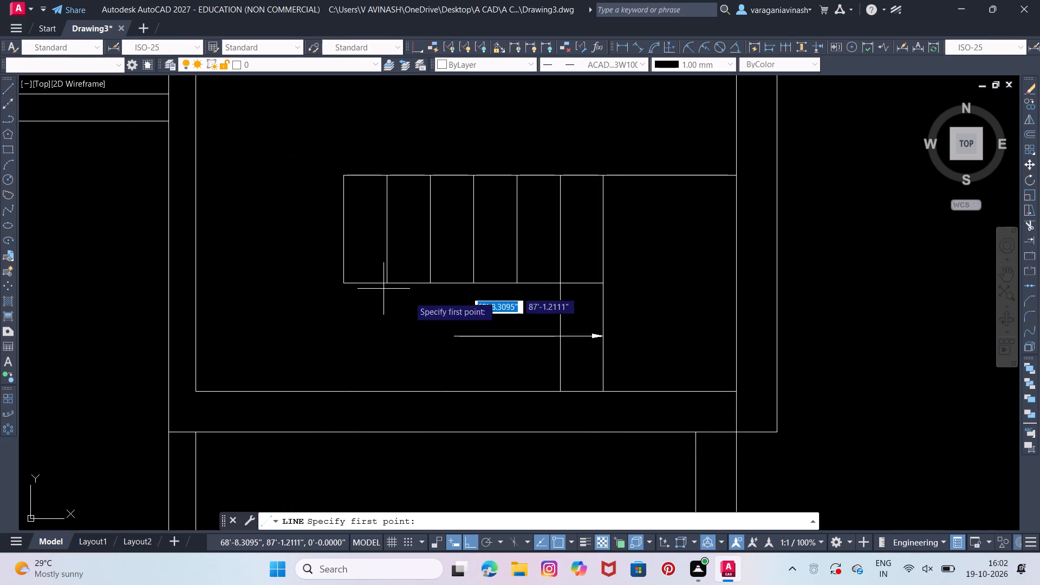
click(522, 283)
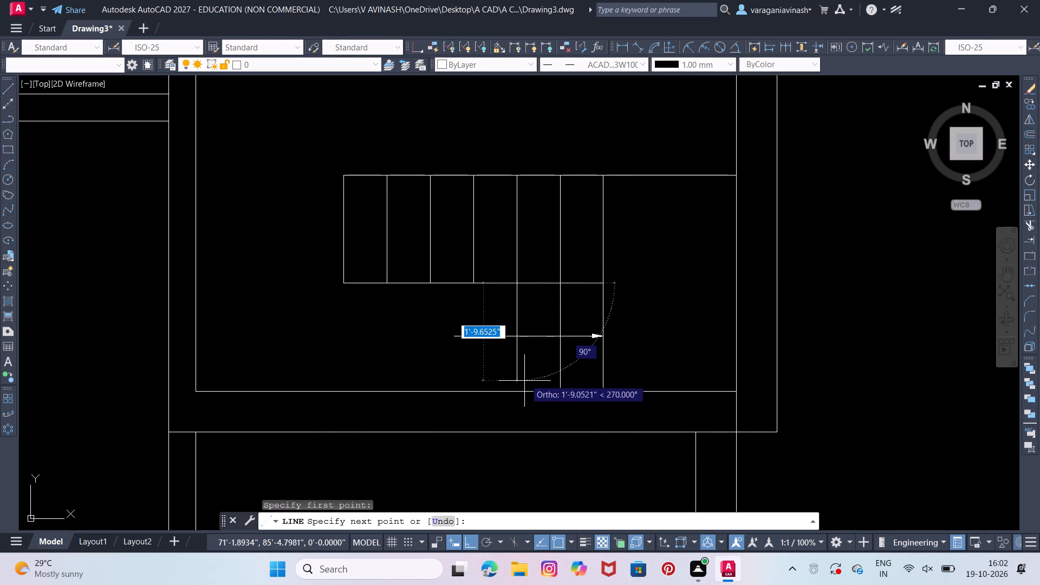
click(518, 390)
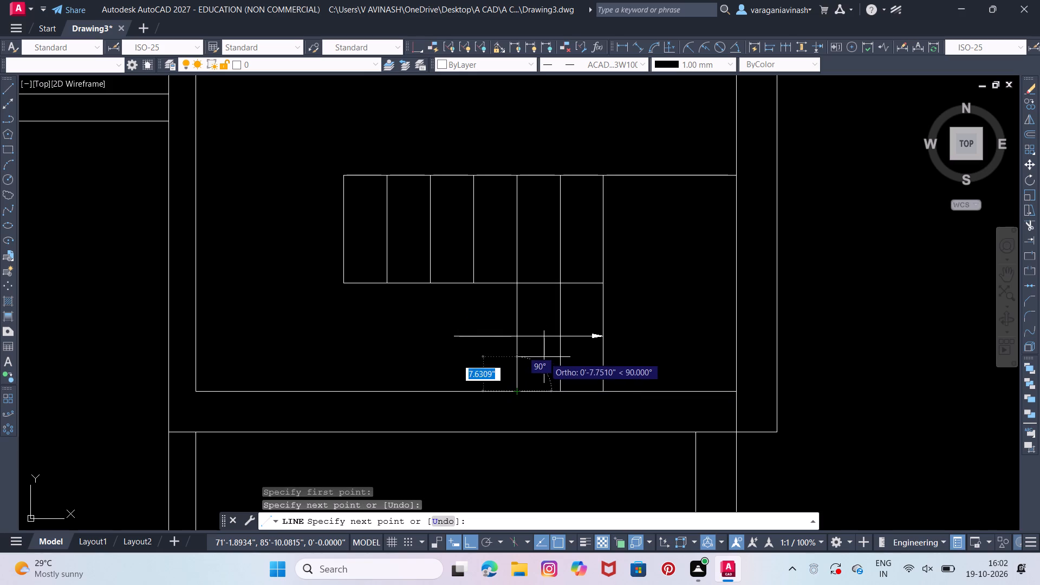
key(Escape)
Open the second lower-flight tread line's full properties and examine its layer, linetype, plot style and length entries.
click(517, 318)
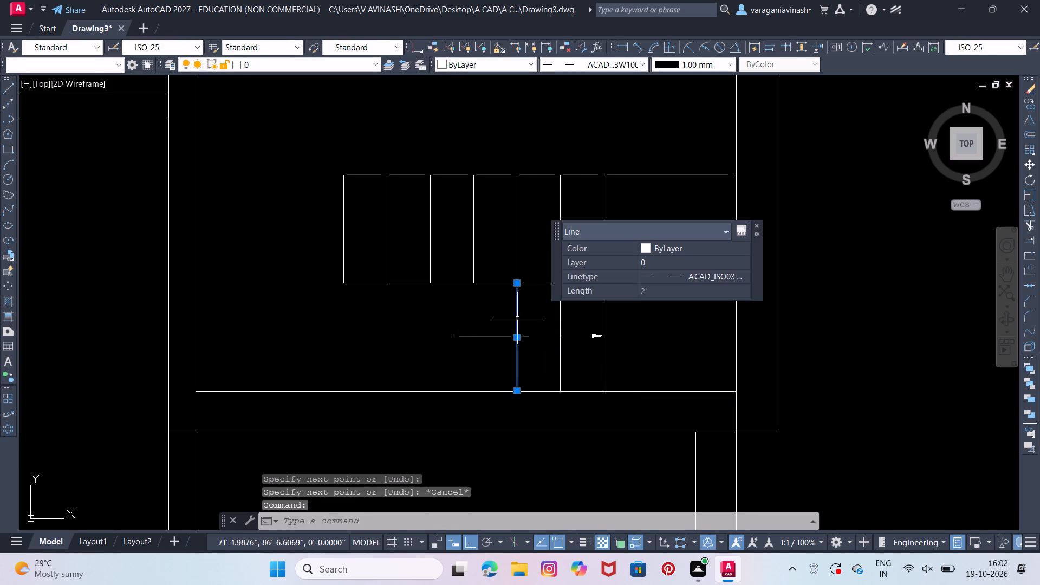
key(p)
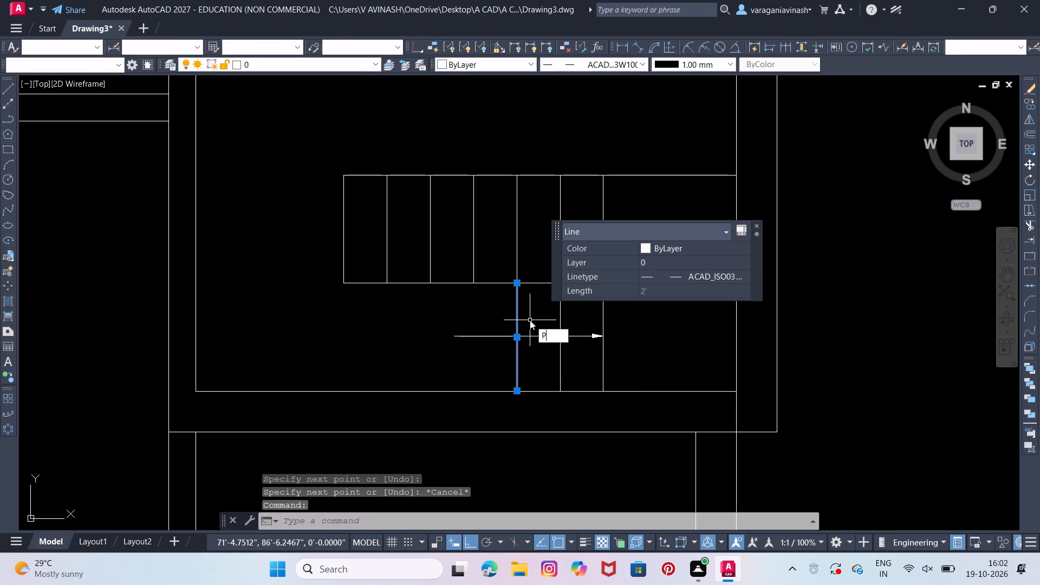
key(r)
click(599, 348)
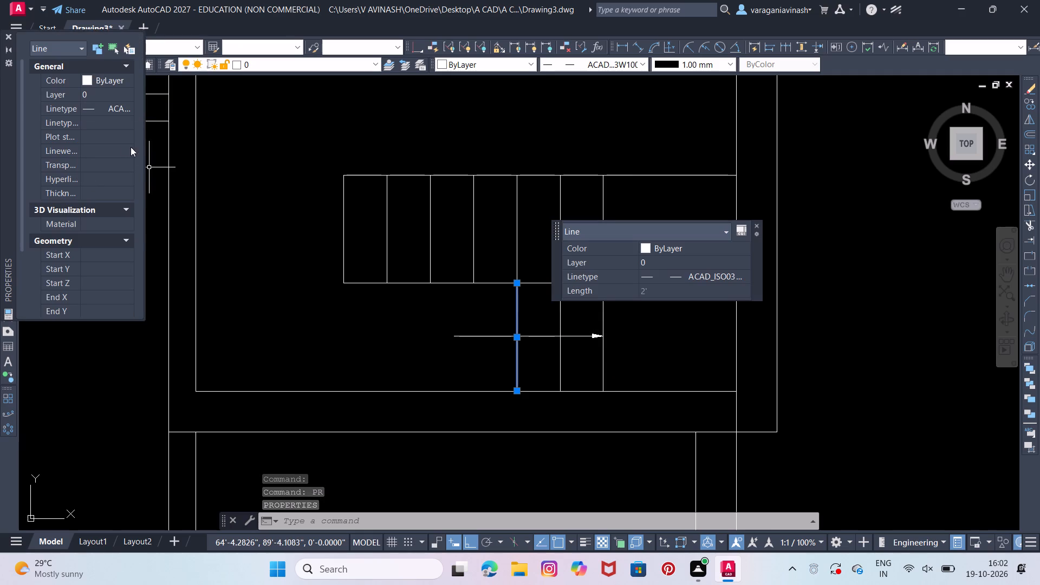
scroll(109, 198, down, 3)
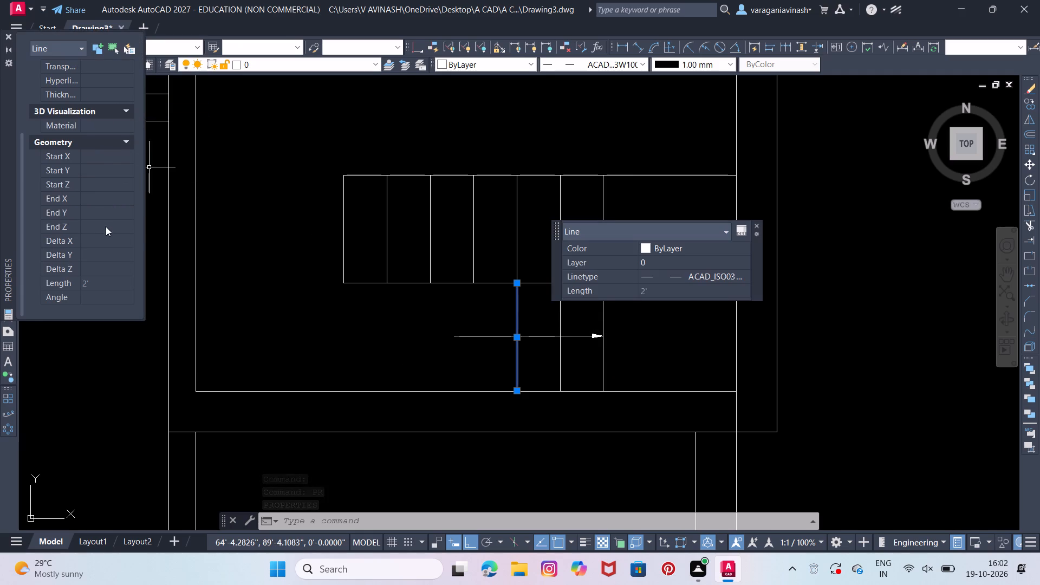
click(99, 276)
scroll(100, 256, up, 3)
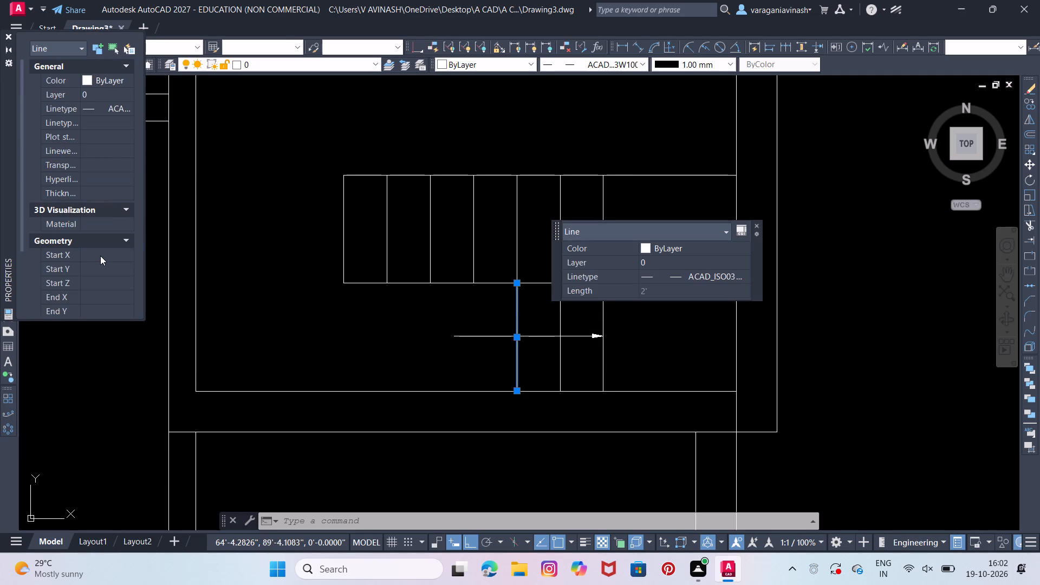
click(88, 136)
click(101, 113)
click(121, 95)
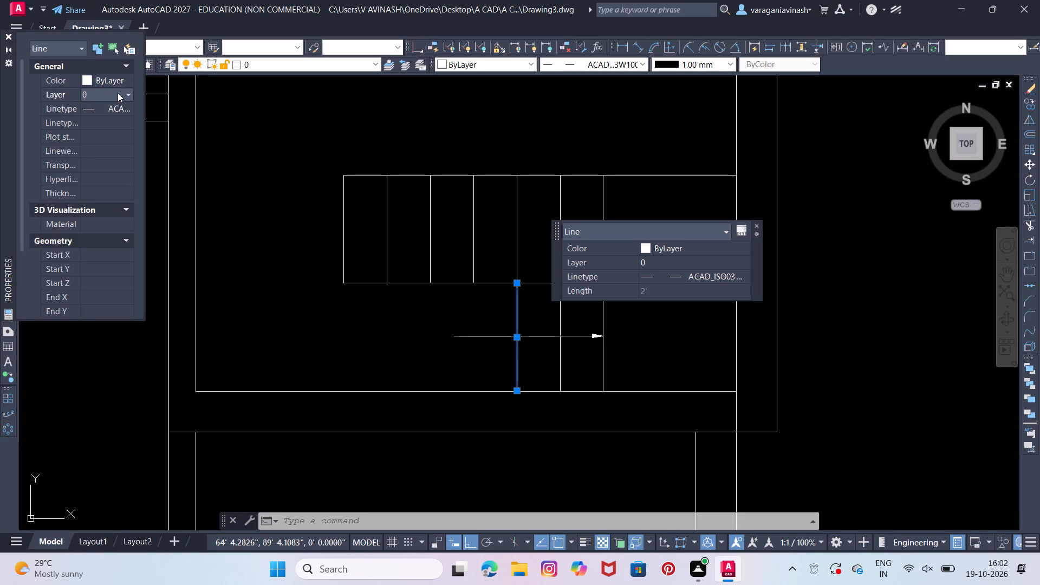
click(118, 93)
click(118, 93)
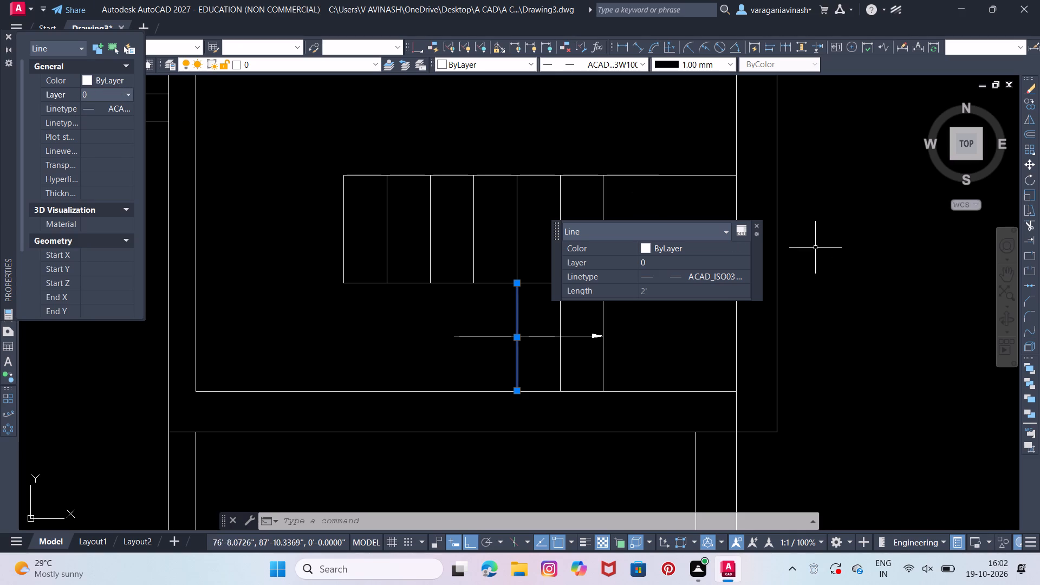
click(758, 224)
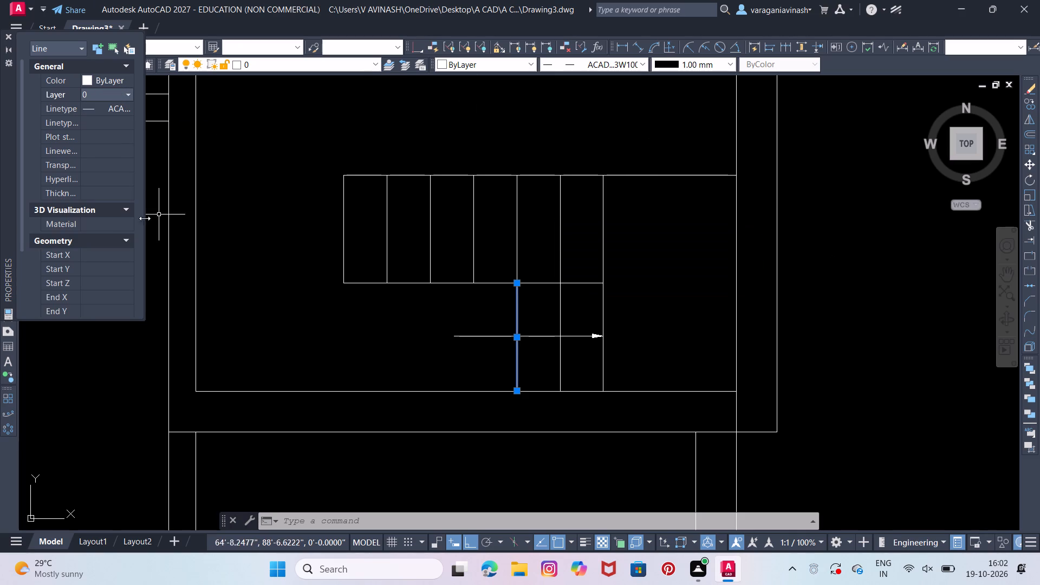
scroll(112, 239, down, 3)
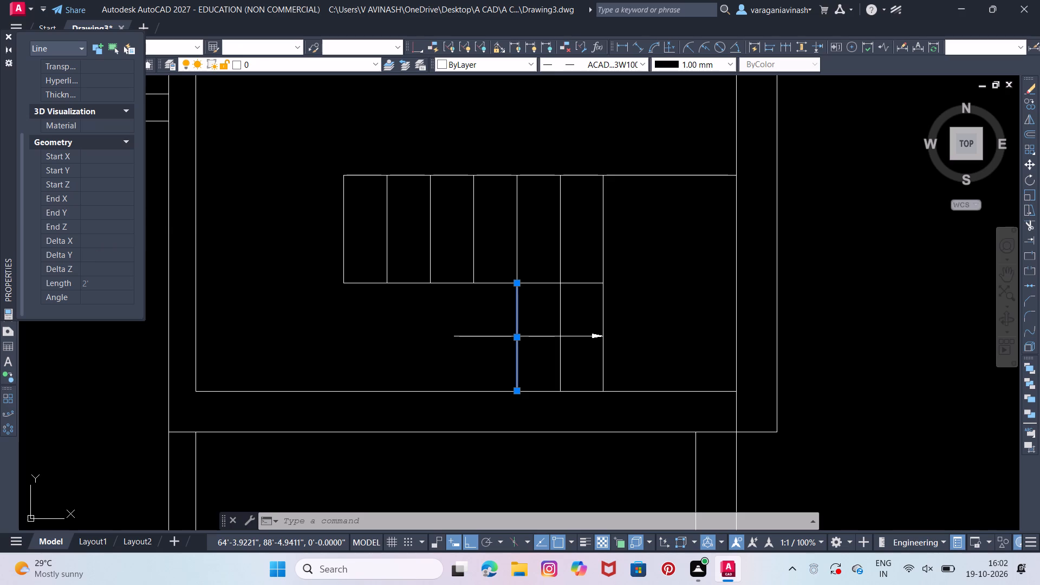
click(100, 287)
scroll(91, 212, up, 2)
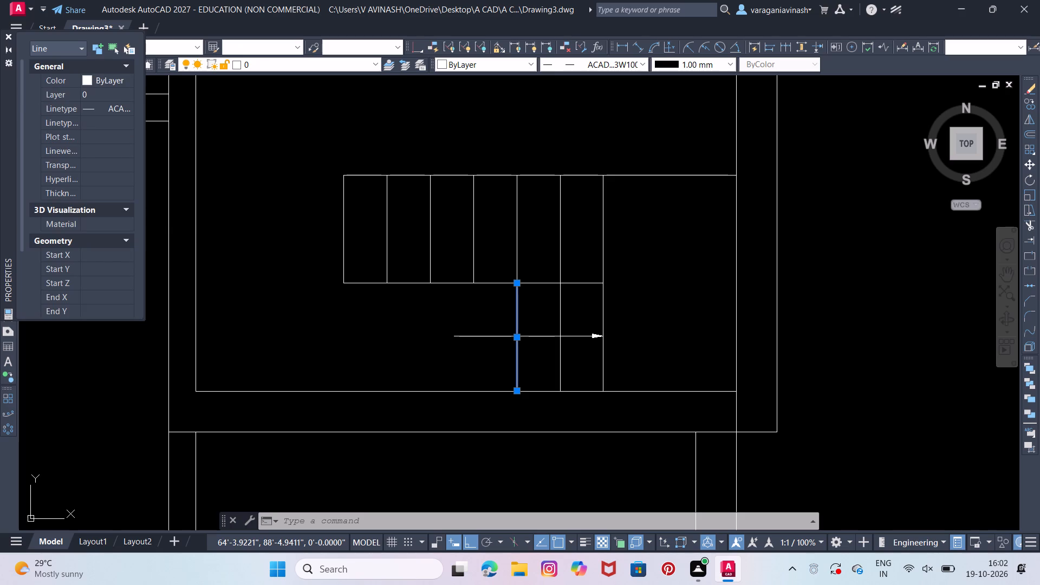
Widen the Properties palette and examine the second lower-flight tread line's general, thickness and geometry entries.
click(79, 192)
click(89, 194)
click(93, 194)
click(100, 194)
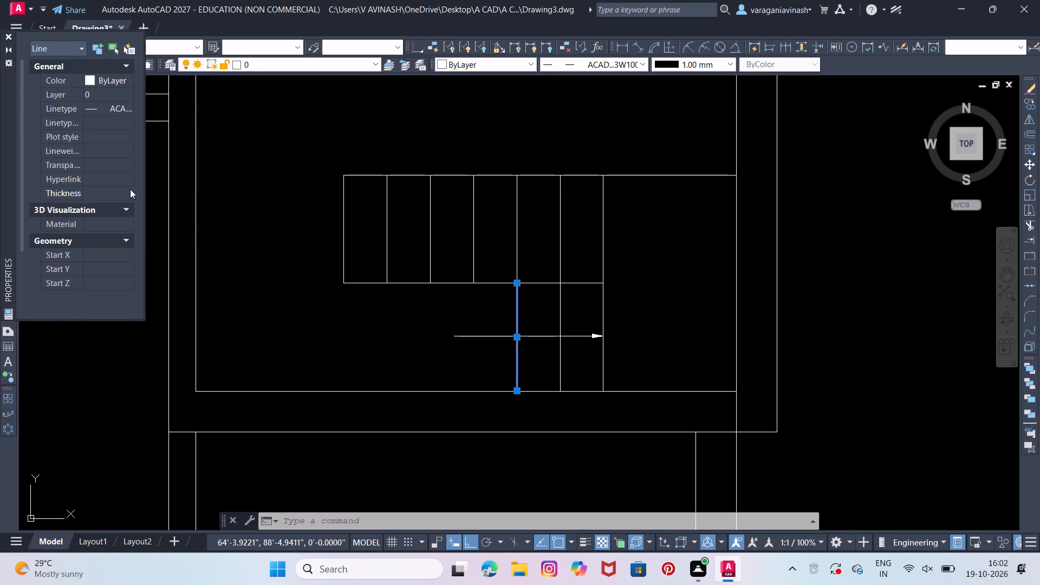
drag(144, 190, 194, 186)
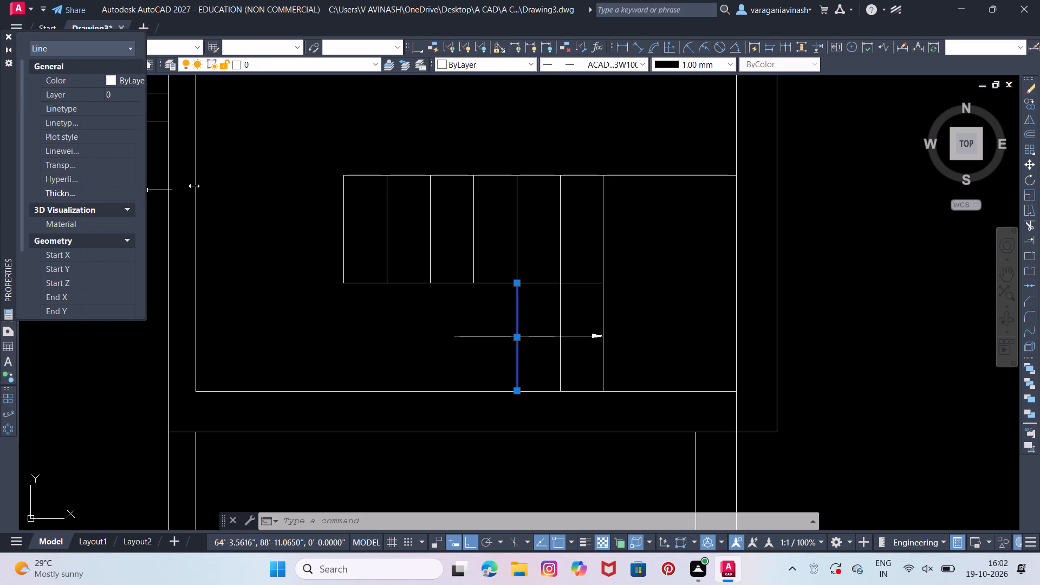
drag(194, 186, 227, 191)
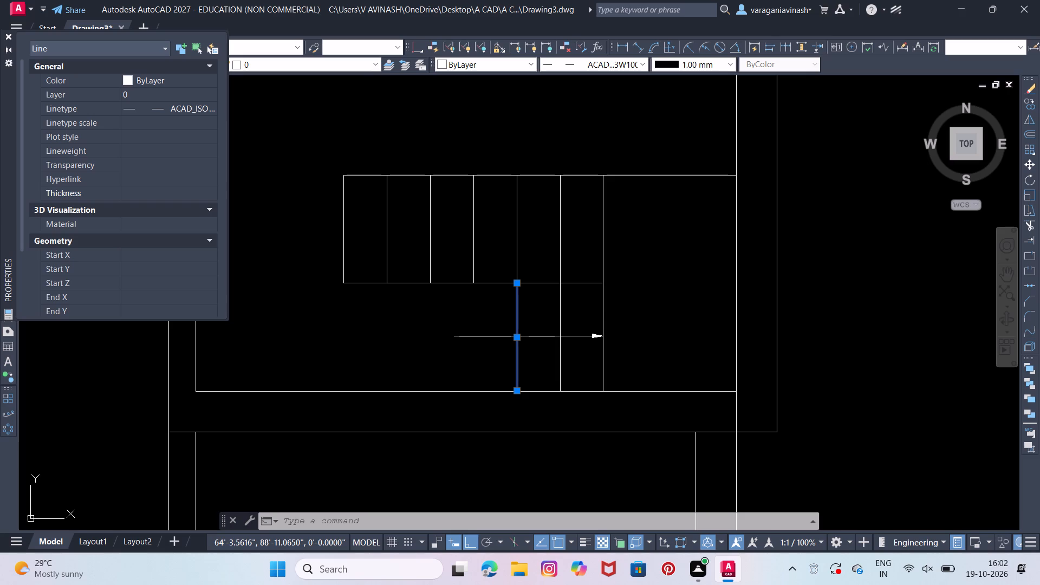
double_click(127, 193)
click(139, 196)
click(147, 208)
click(213, 206)
click(212, 206)
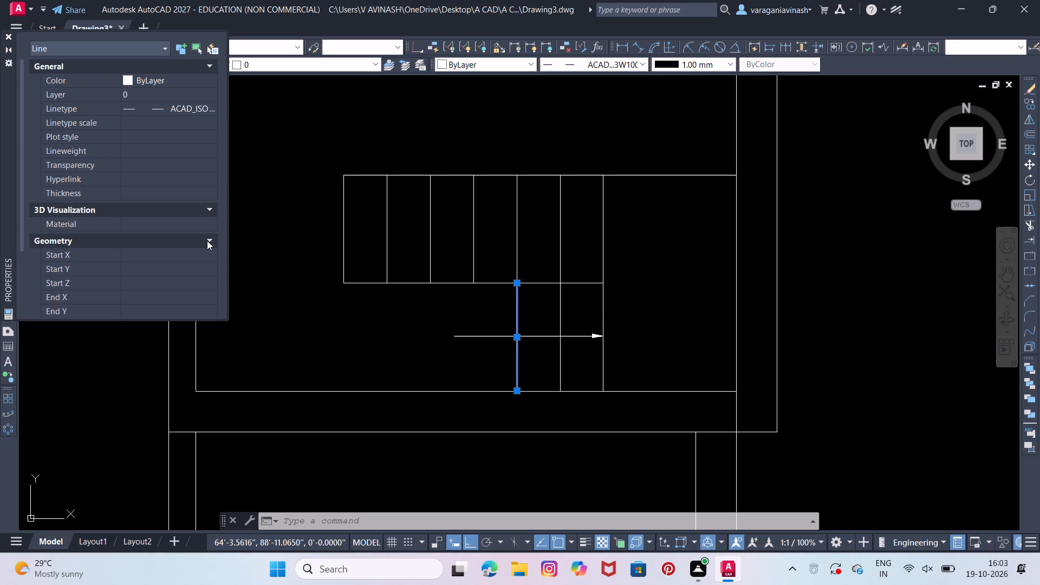
click(207, 240)
click(206, 240)
Reapply the ACAD_ISO03W100 linetype to the second lower-flight tread line and close its properties.
click(168, 83)
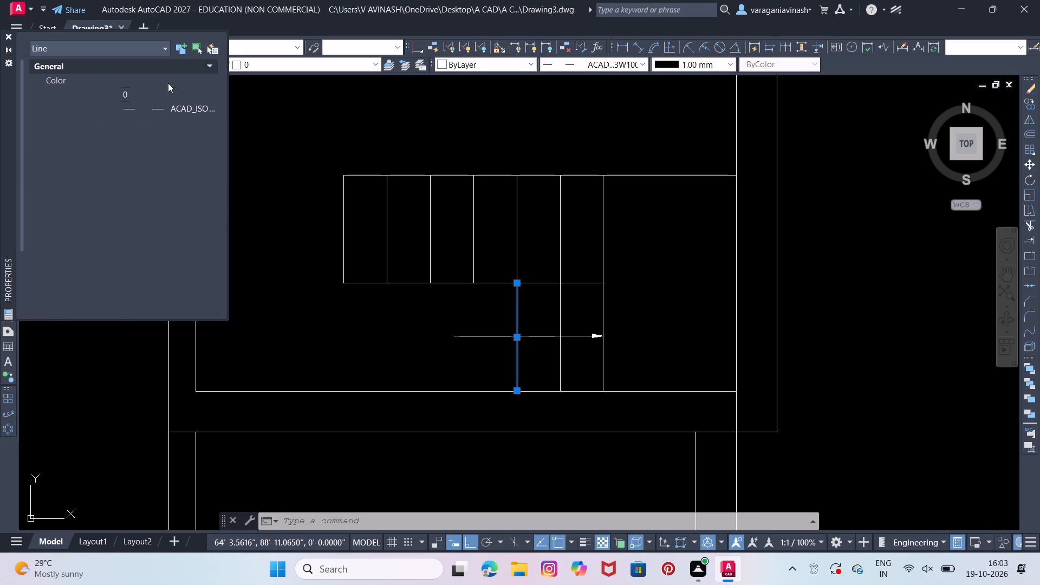
click(175, 82)
click(175, 82)
click(179, 107)
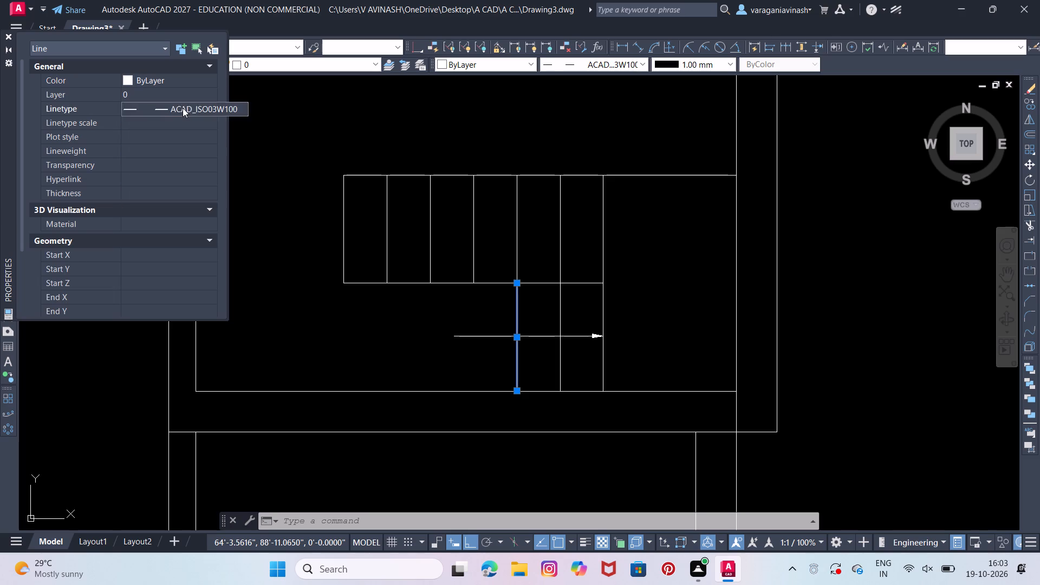
click(183, 108)
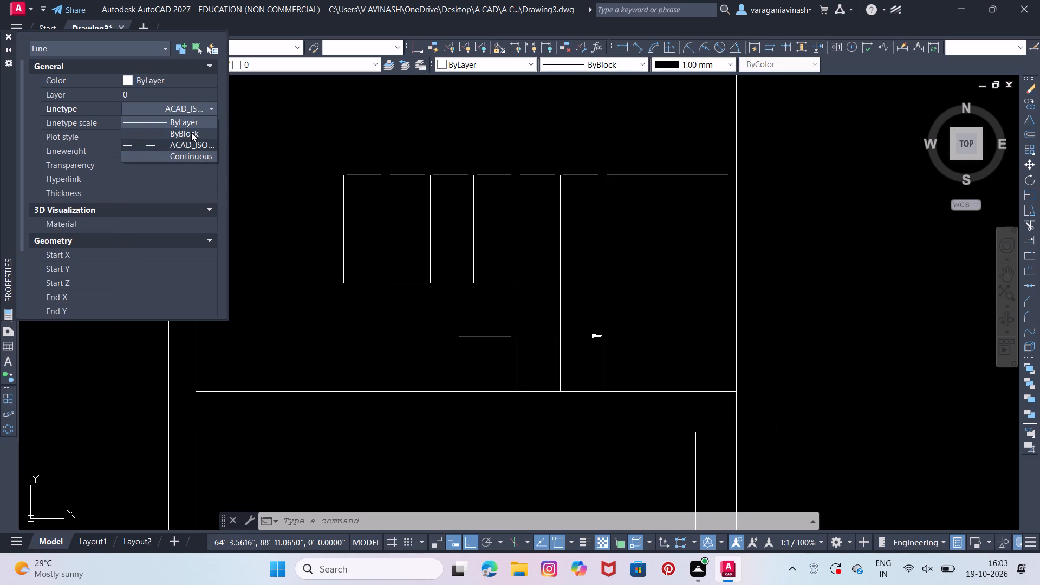
click(192, 141)
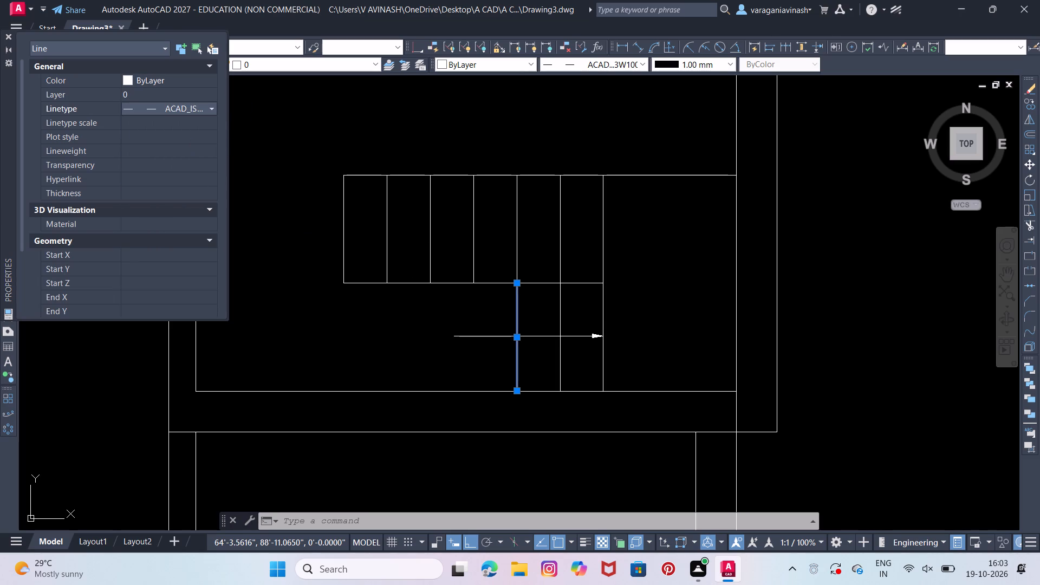
key(Escape)
key(Escape)
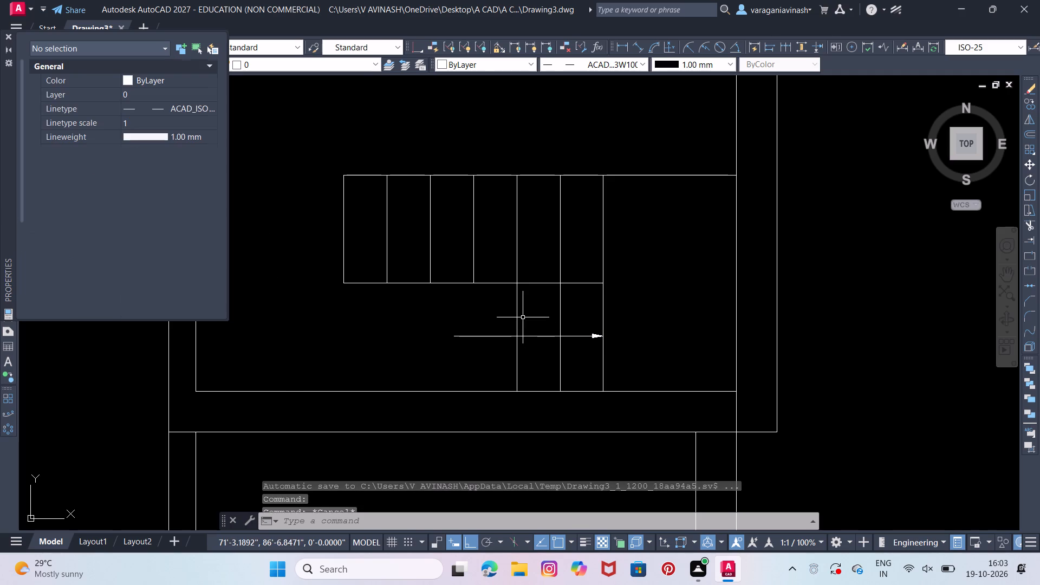
click(8, 36)
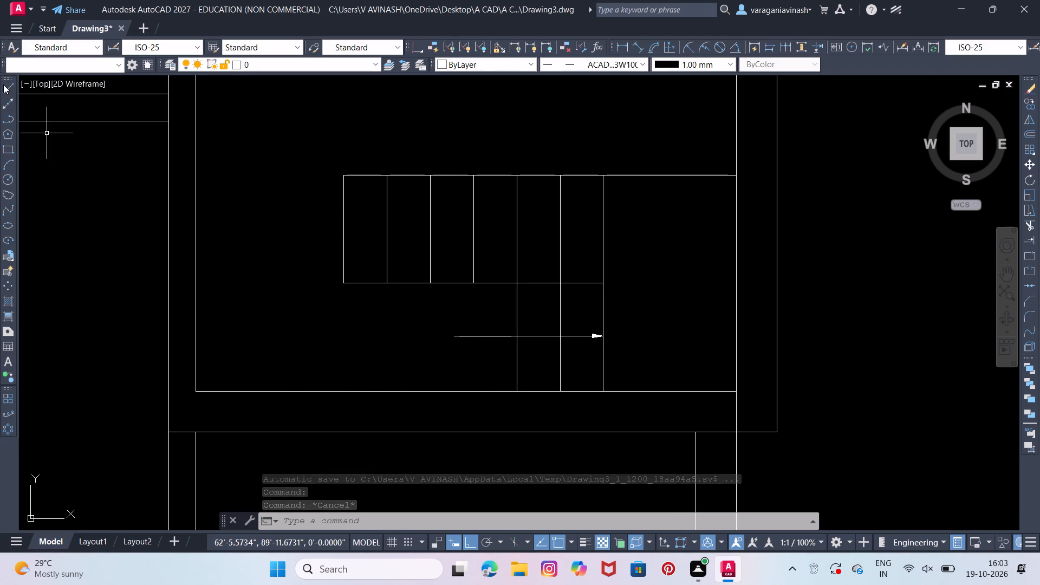
key(Escape)
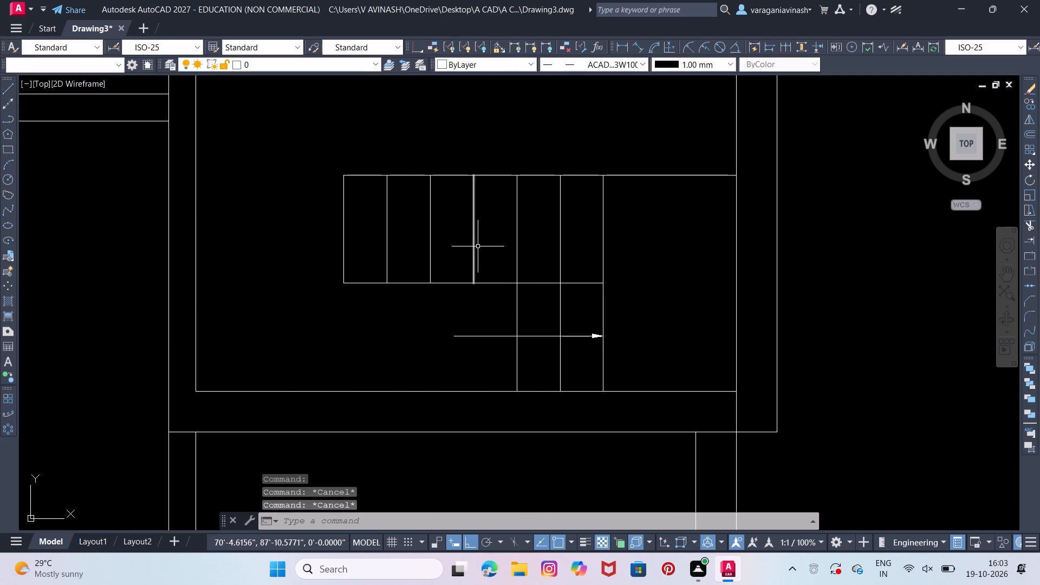
Stretch the lower ends of the four upper-flight tread lines farthest from the landing 2' down to the inner wall line.
click(480, 246)
click(245, 253)
click(475, 283)
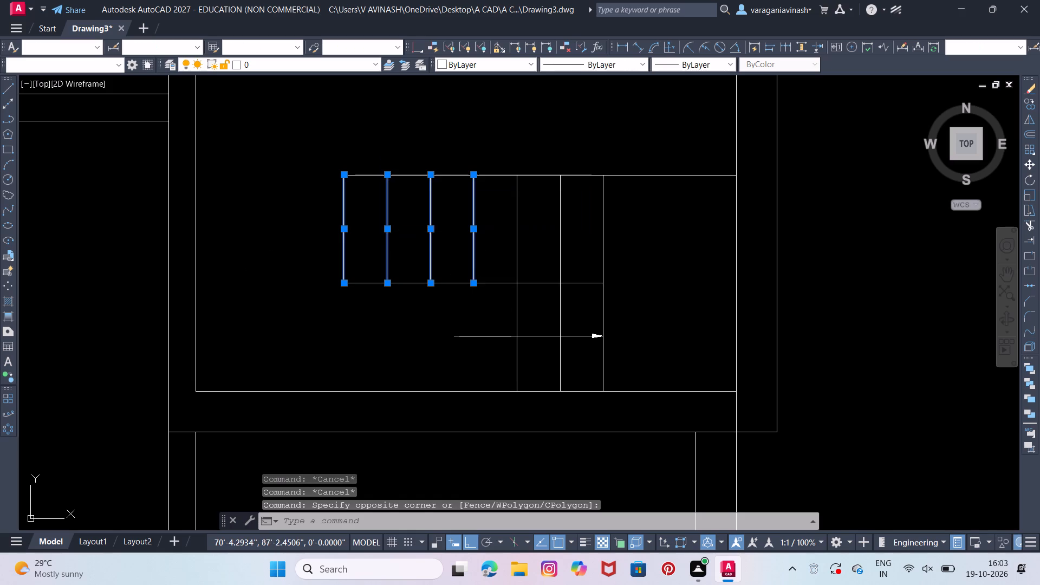
click(475, 389)
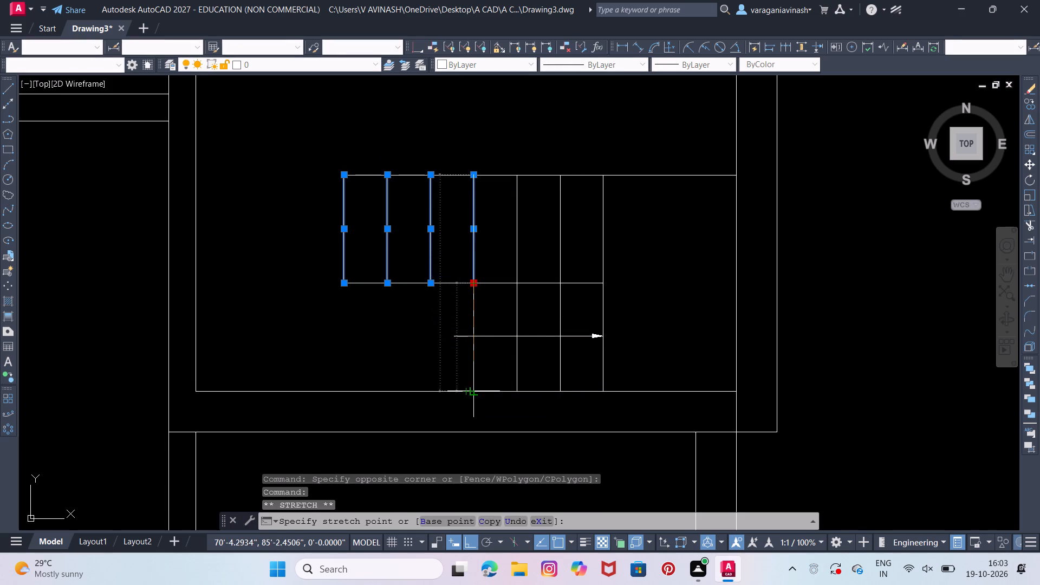
click(431, 287)
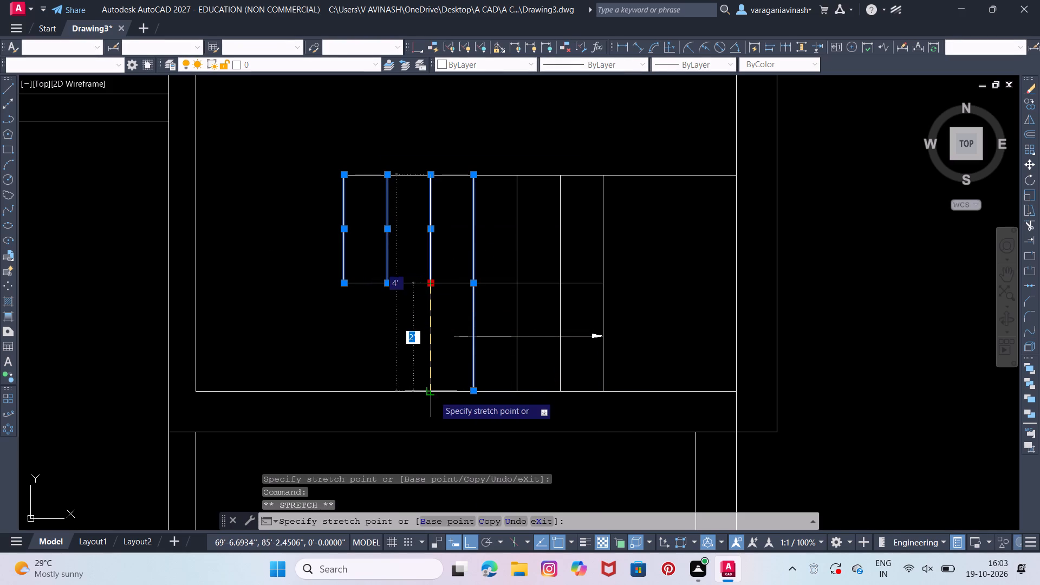
click(434, 395)
click(389, 285)
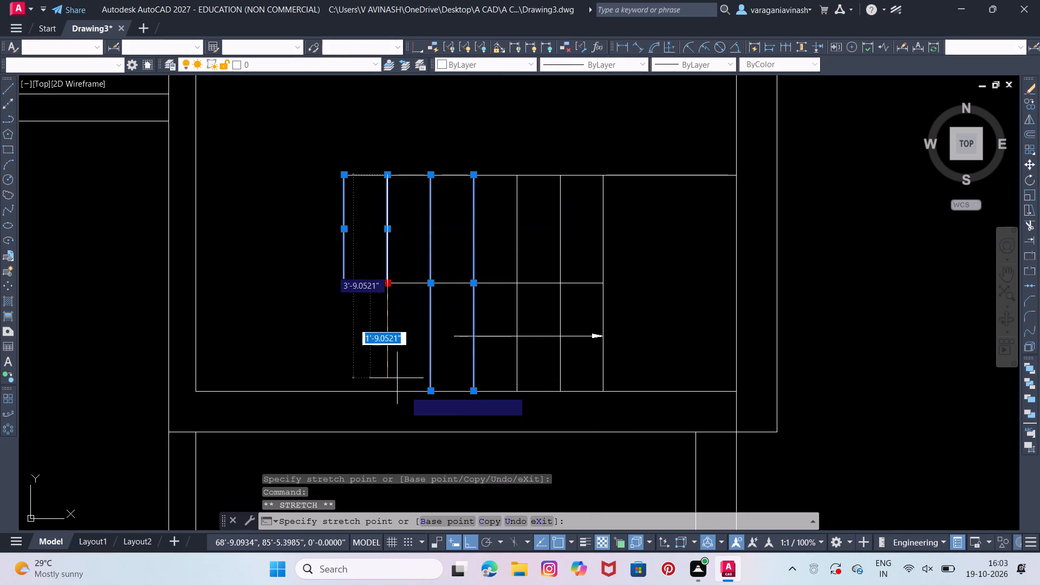
click(390, 396)
click(346, 283)
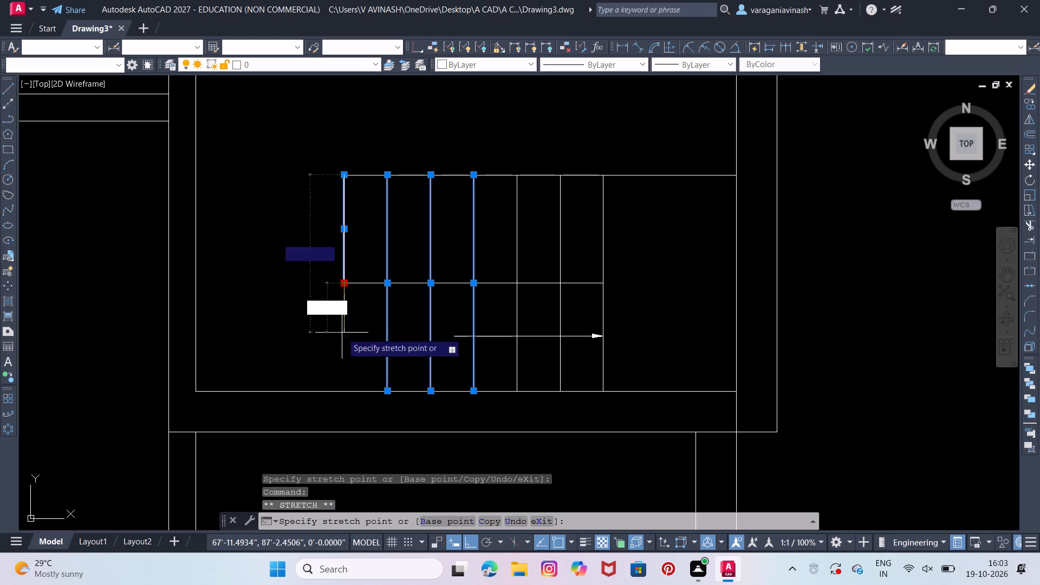
click(348, 388)
key(Escape)
key(Escape)
Draw a horizontal test line of two consecutive segments in the empty area east of the staircase, the second about 16'-6" long.
middle_drag(519, 317, 380, 323)
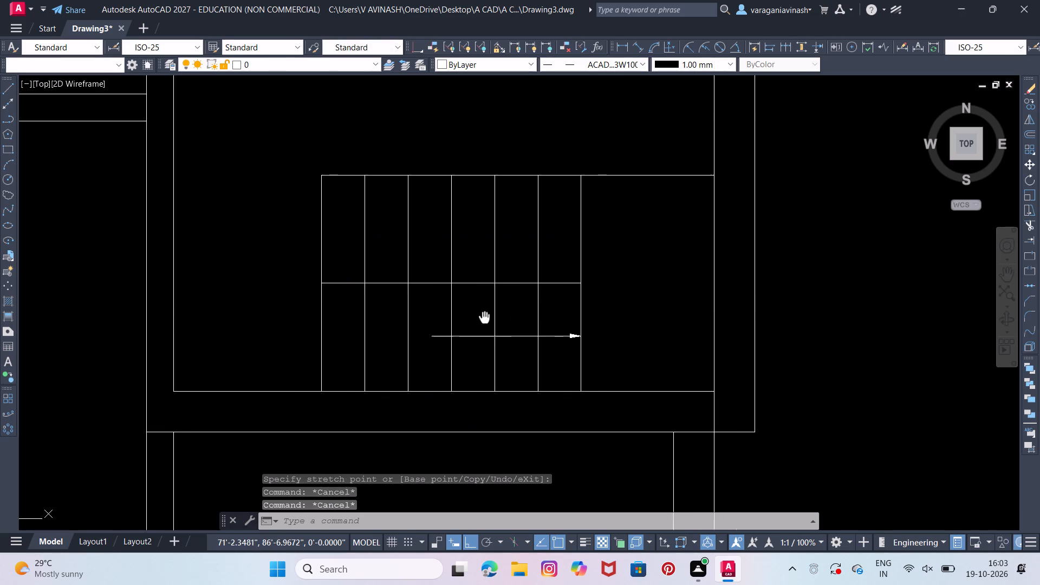
middle_drag(380, 323, 306, 328)
middle_drag(495, 300, 452, 305)
click(12, 82)
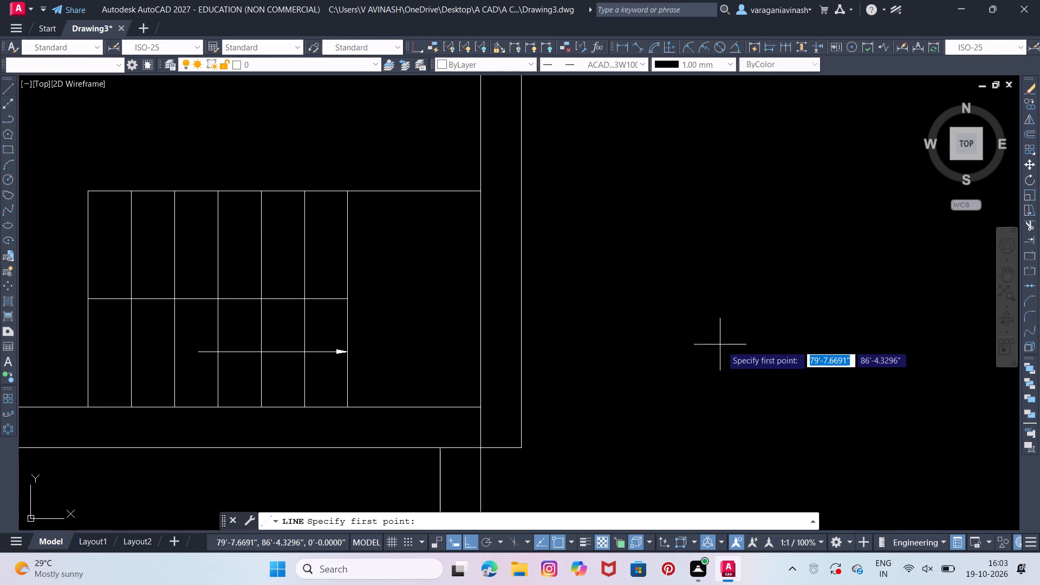
click(734, 345)
click(979, 302)
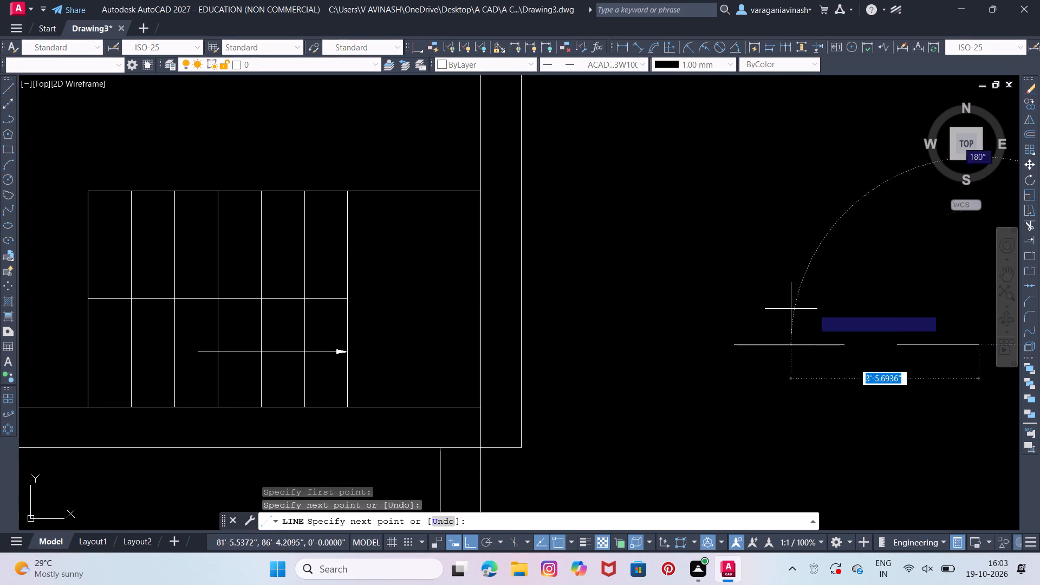
middle_drag(677, 310, 466, 332)
scroll(900, 374, down, 2)
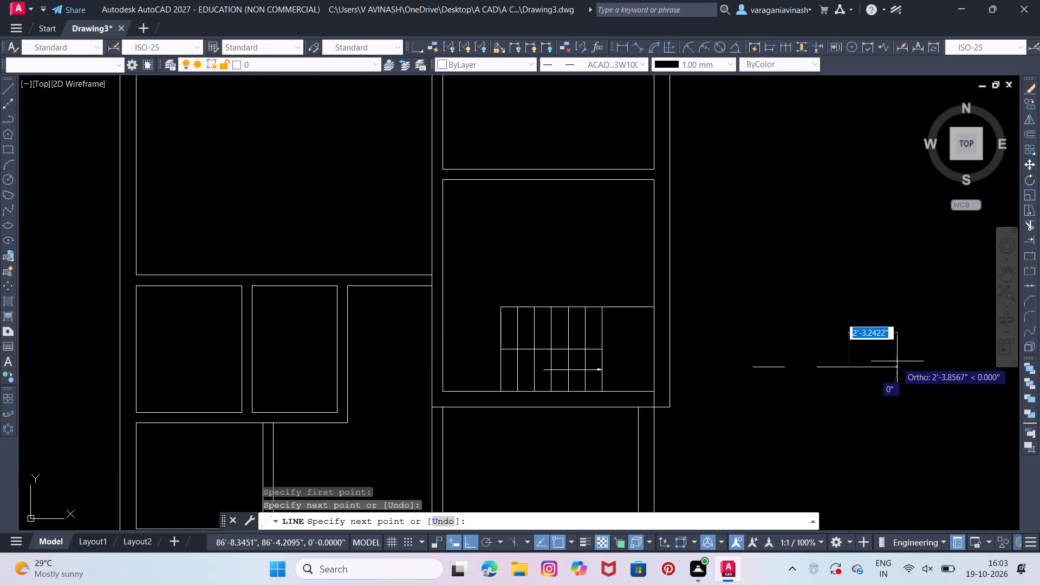
middle_drag(890, 364, 543, 401)
click(849, 425)
key(Escape)
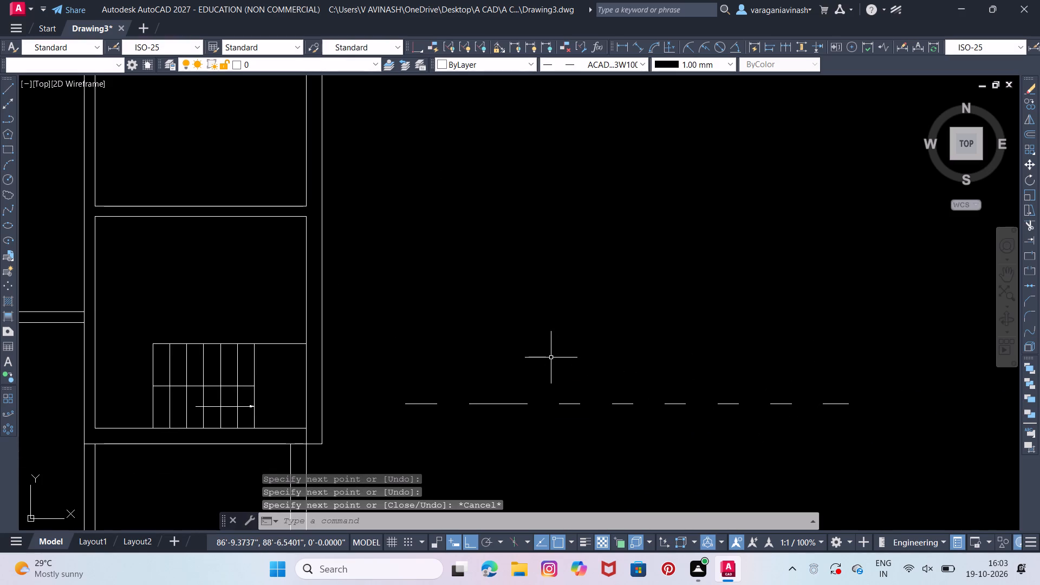
Set the linetype of the test line's longer segment to ByLayer.
click(571, 405)
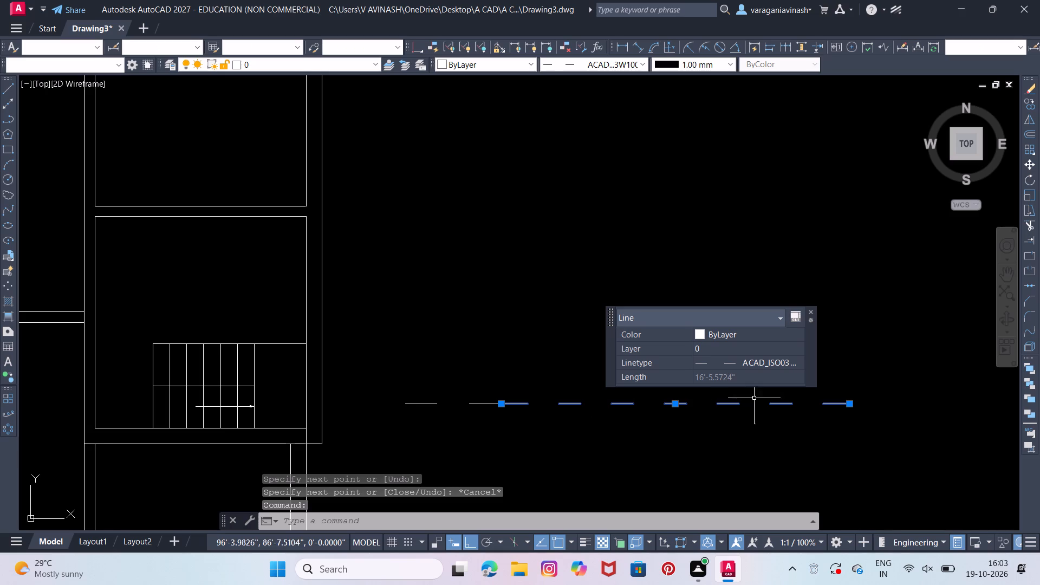
click(746, 377)
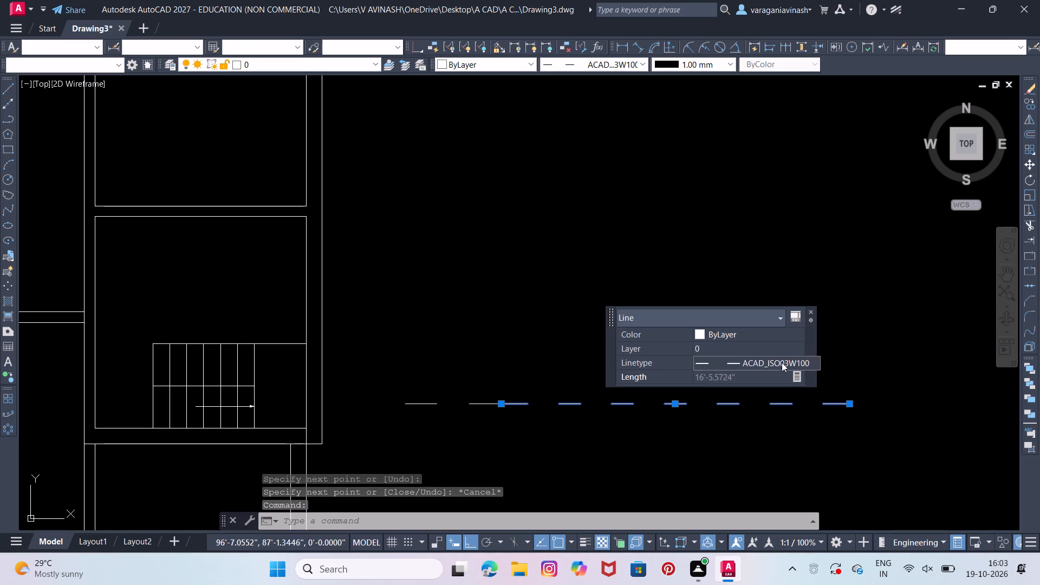
click(782, 362)
click(797, 363)
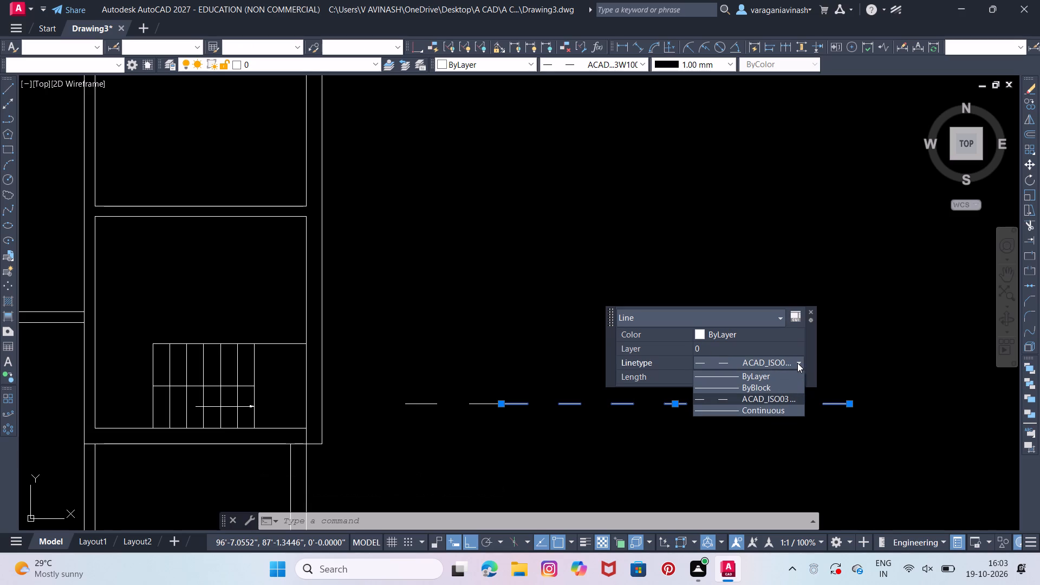
click(797, 363)
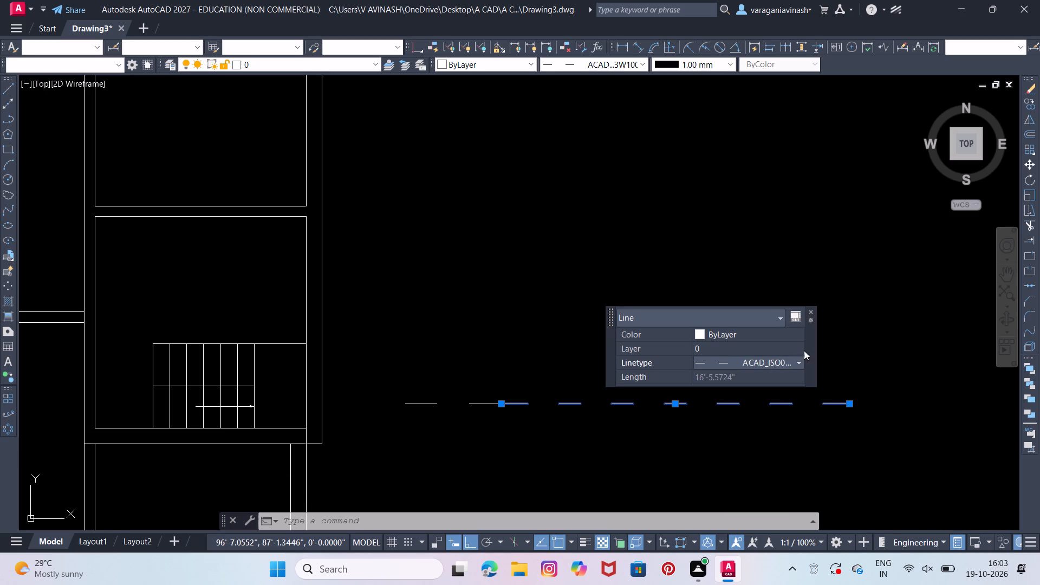
text(BY)
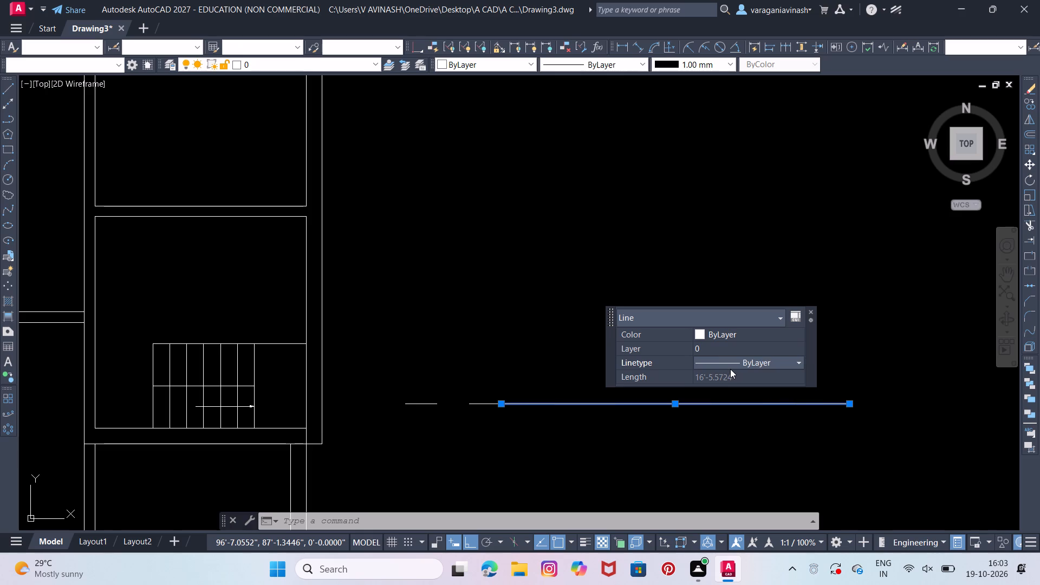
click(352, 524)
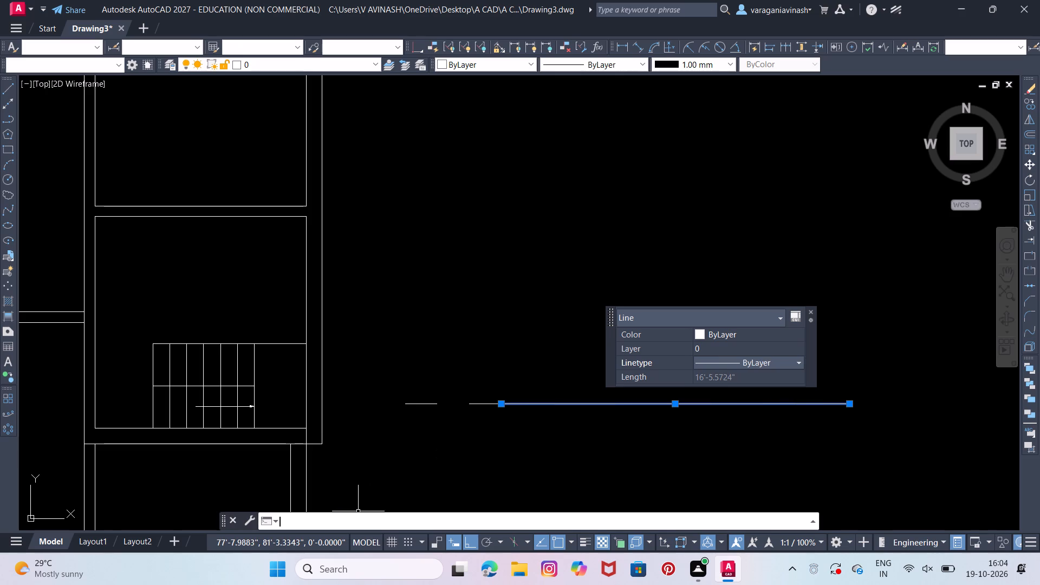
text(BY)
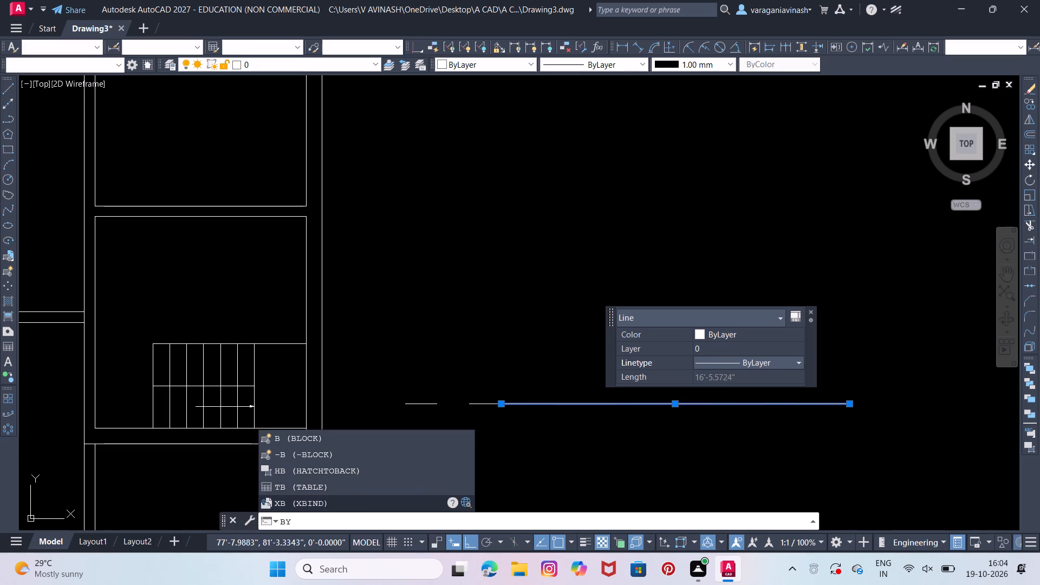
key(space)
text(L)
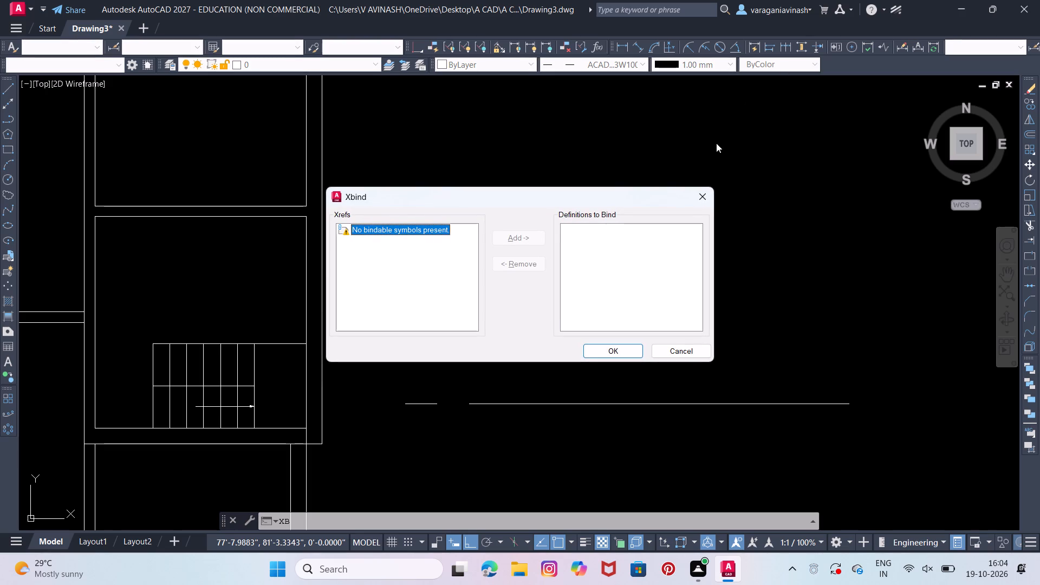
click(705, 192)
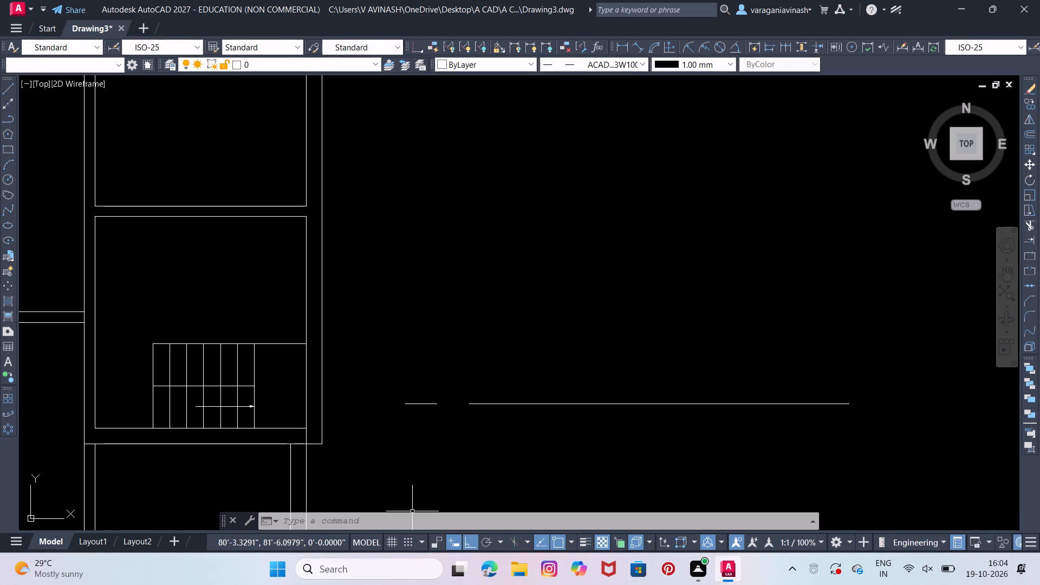
Open the drawing's properties with nothing selected and set the annotation scale to 1:2.
click(411, 517)
text(PRO)
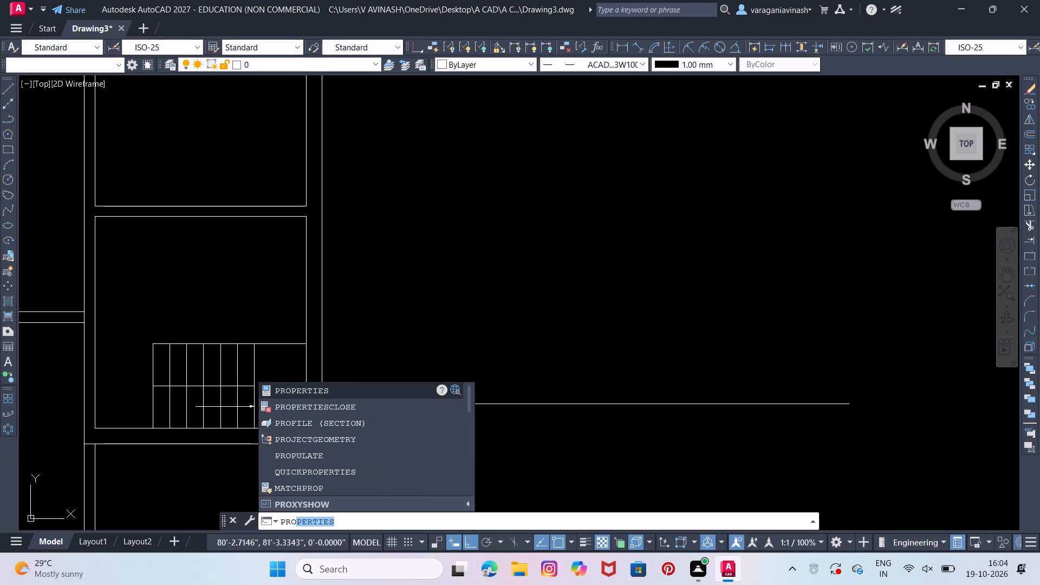
click(337, 394)
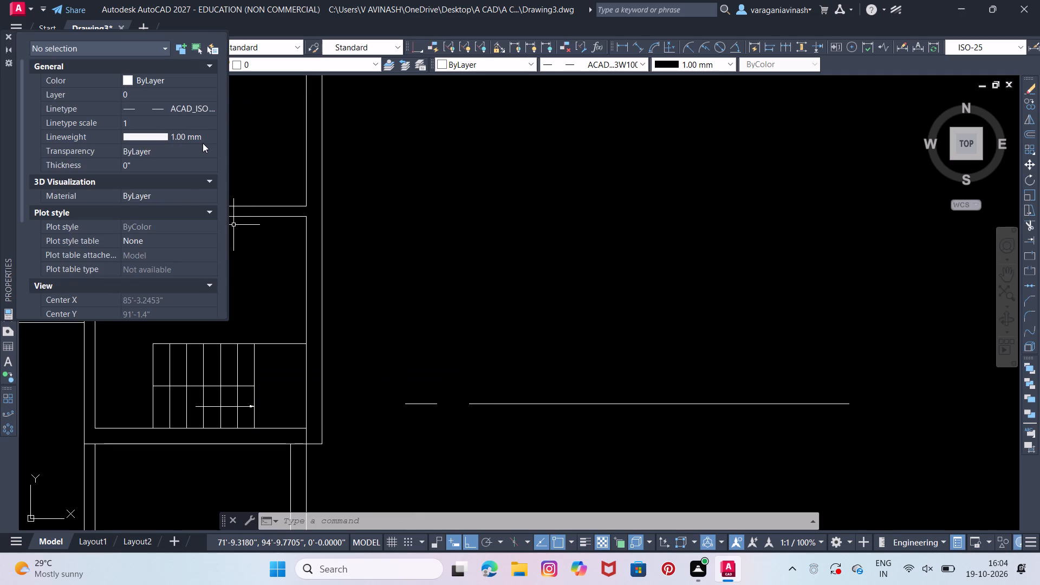
scroll(194, 194, down, 1)
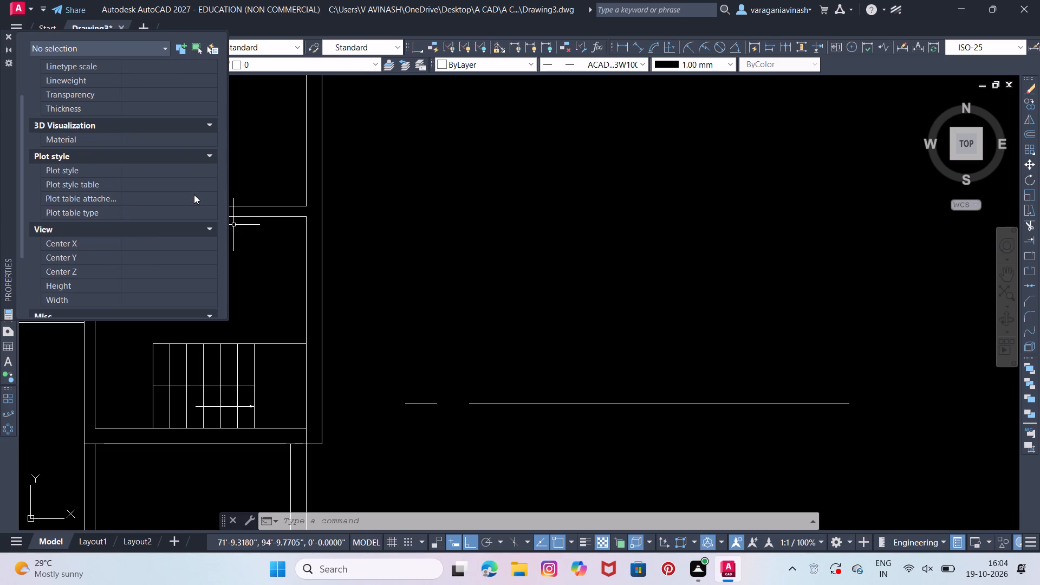
scroll(166, 232, down, 1)
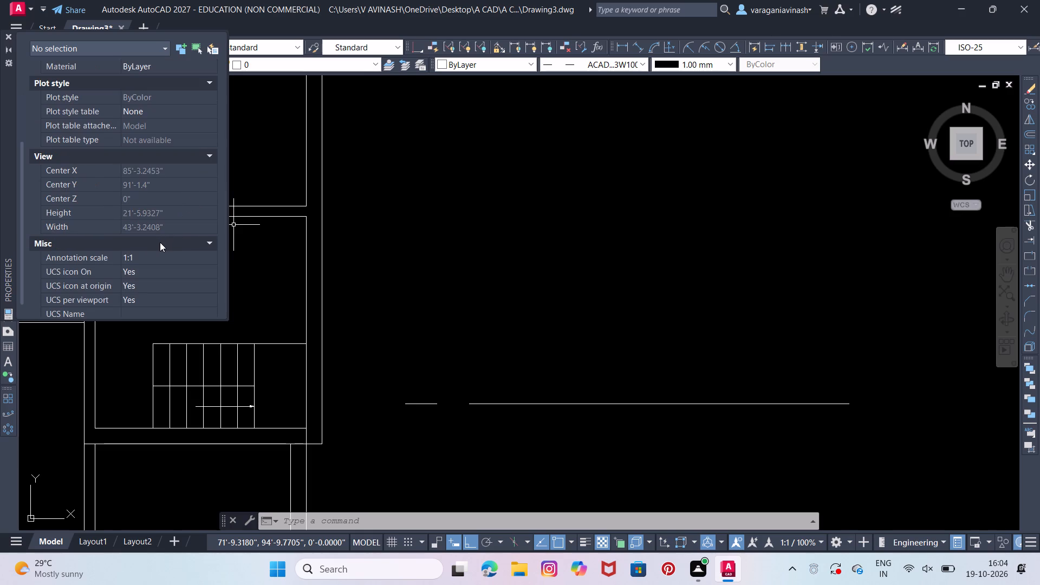
scroll(160, 241, down, 3)
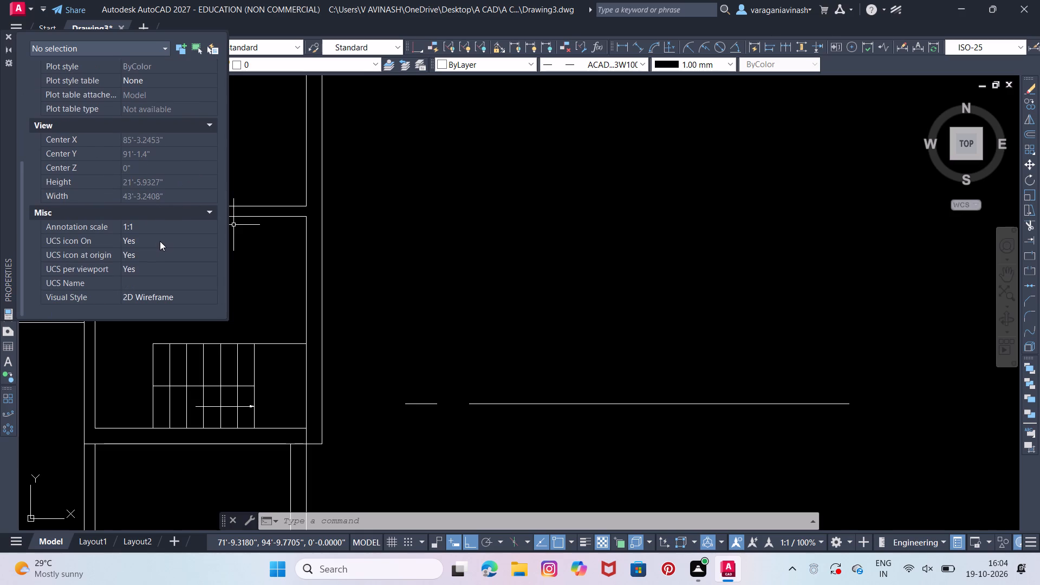
click(159, 225)
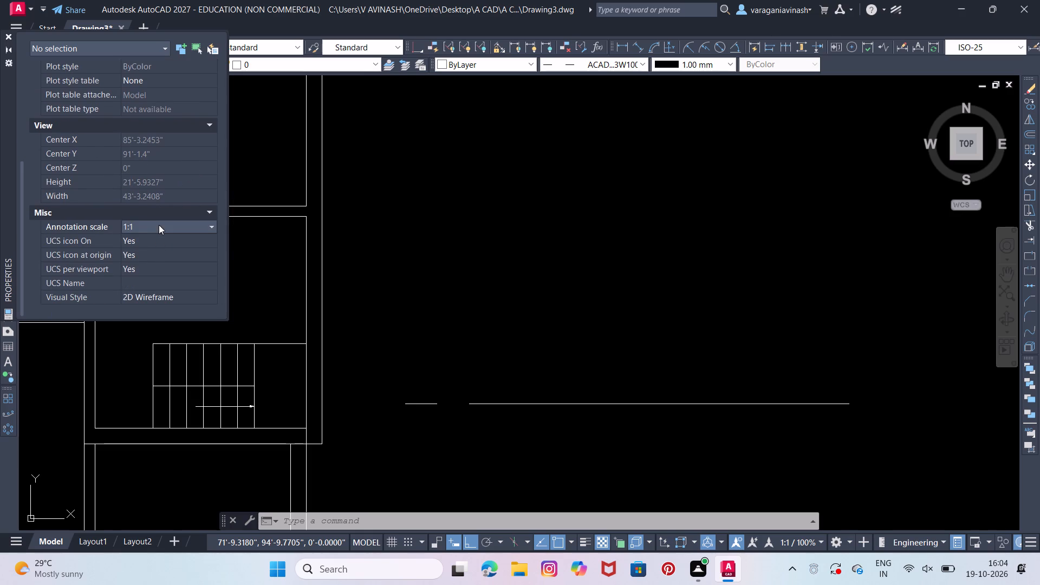
click(159, 225)
click(147, 252)
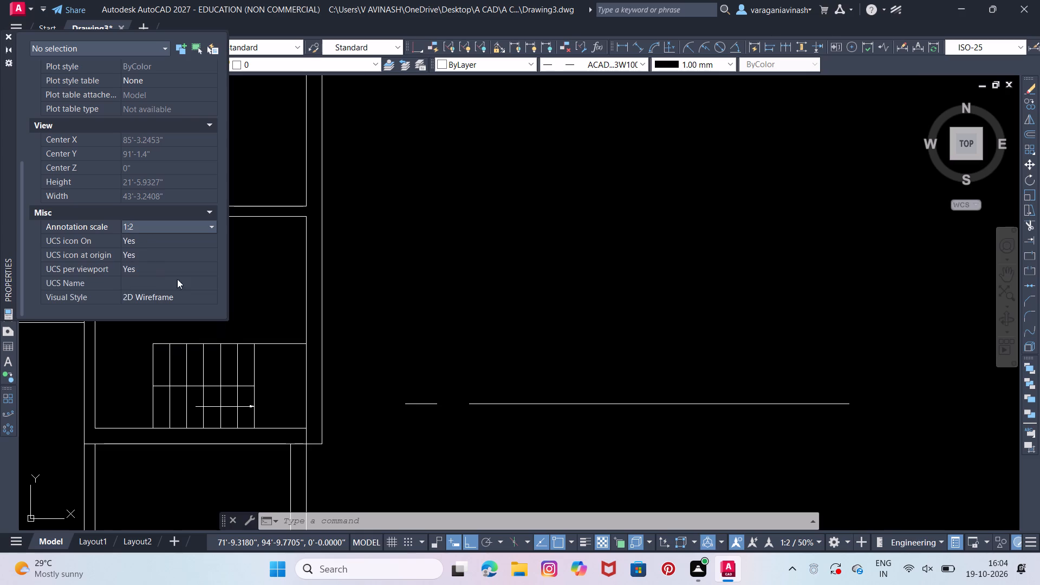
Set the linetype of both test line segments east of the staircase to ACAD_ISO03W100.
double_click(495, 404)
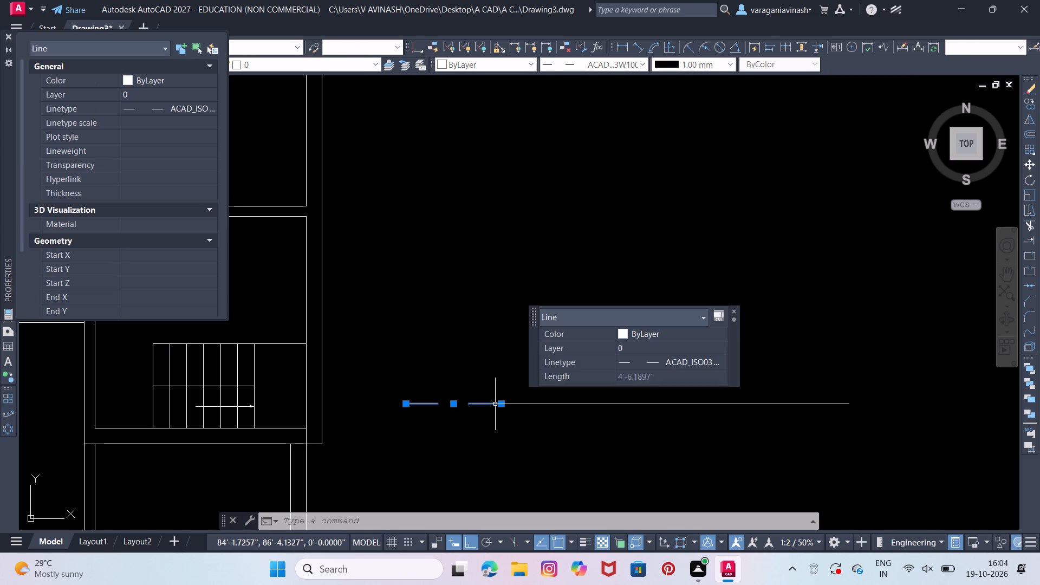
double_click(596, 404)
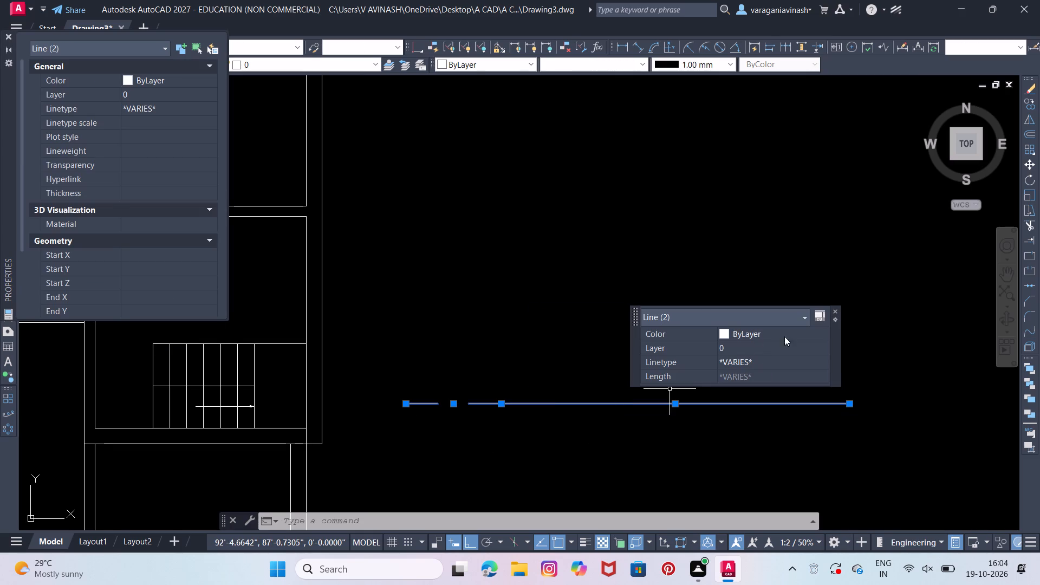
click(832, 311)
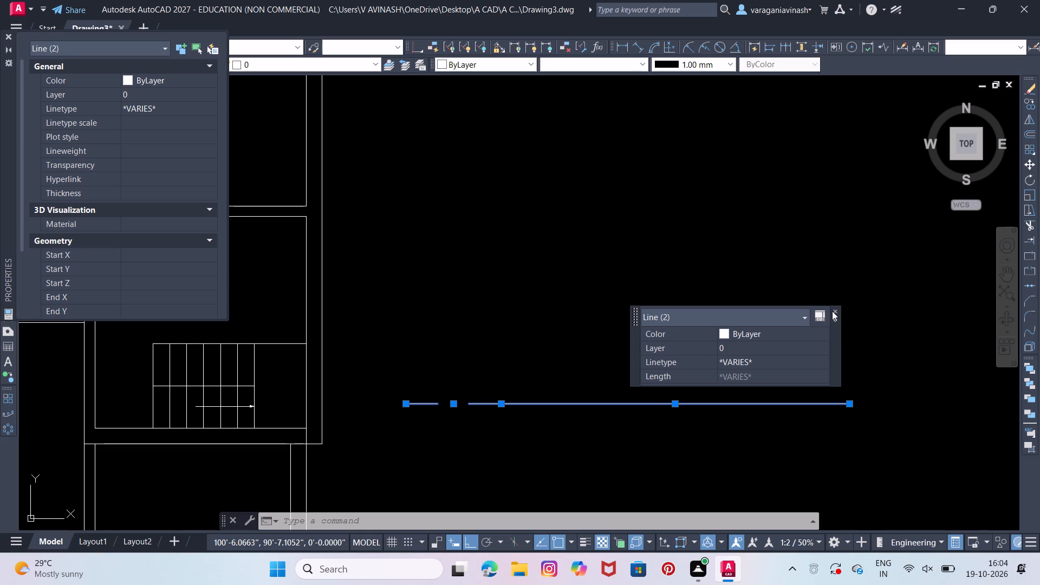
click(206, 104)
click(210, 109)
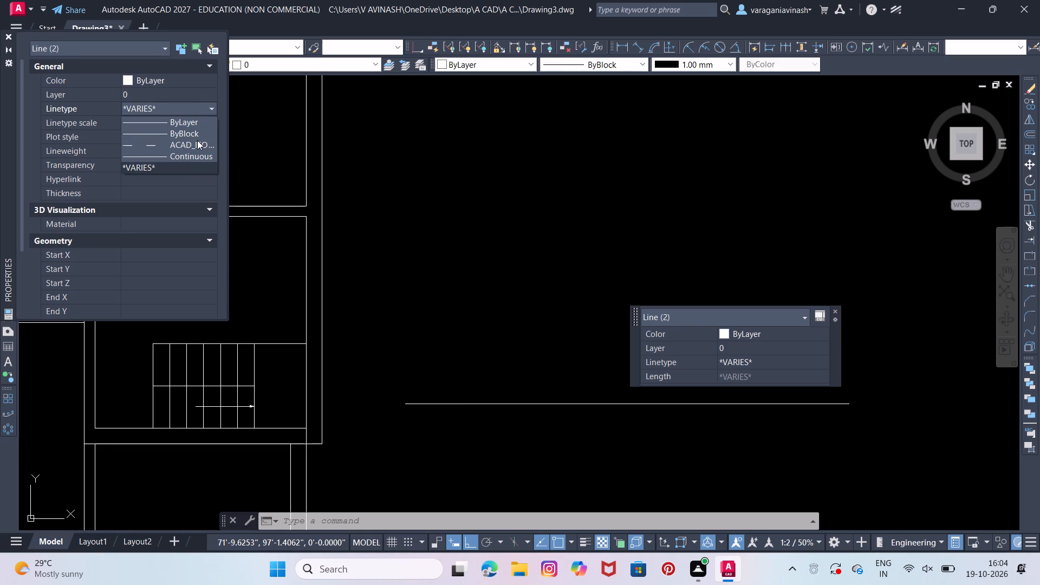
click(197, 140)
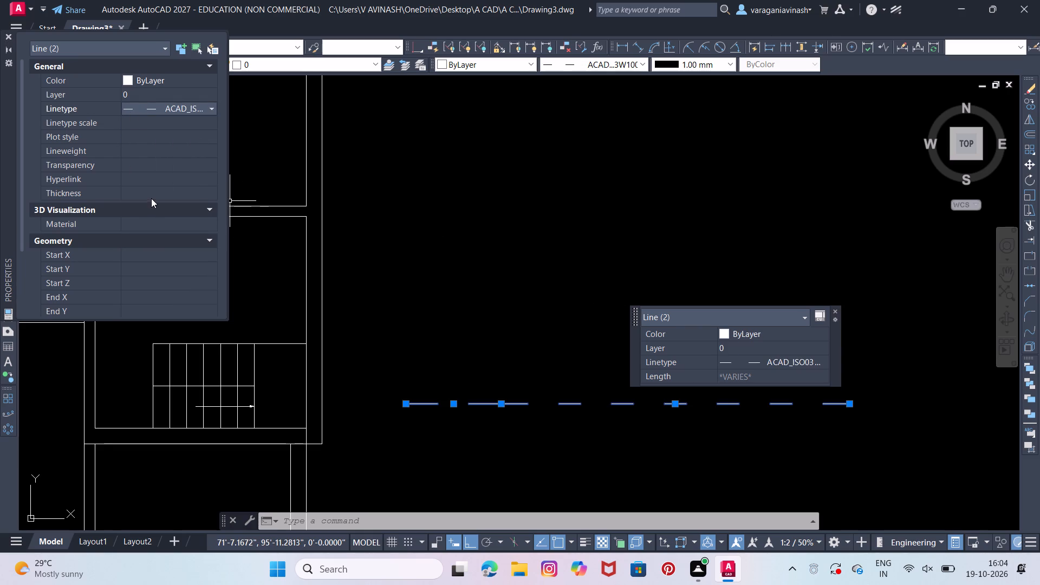
Examine the general and geometry properties of the two test line segments, including linetype scale and length, and close their properties.
scroll(151, 199, down, 6)
click(170, 282)
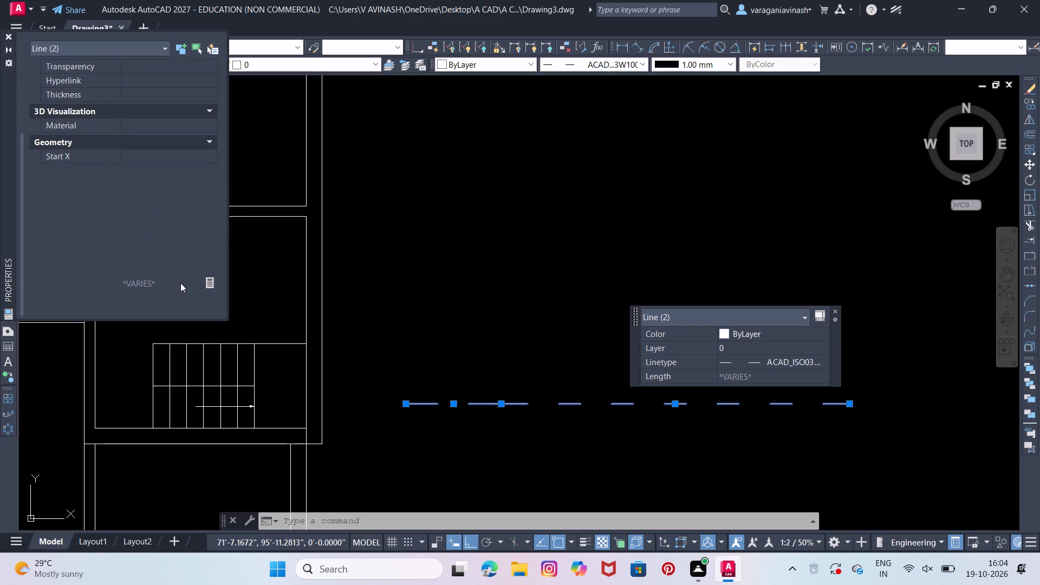
click(180, 283)
click(210, 284)
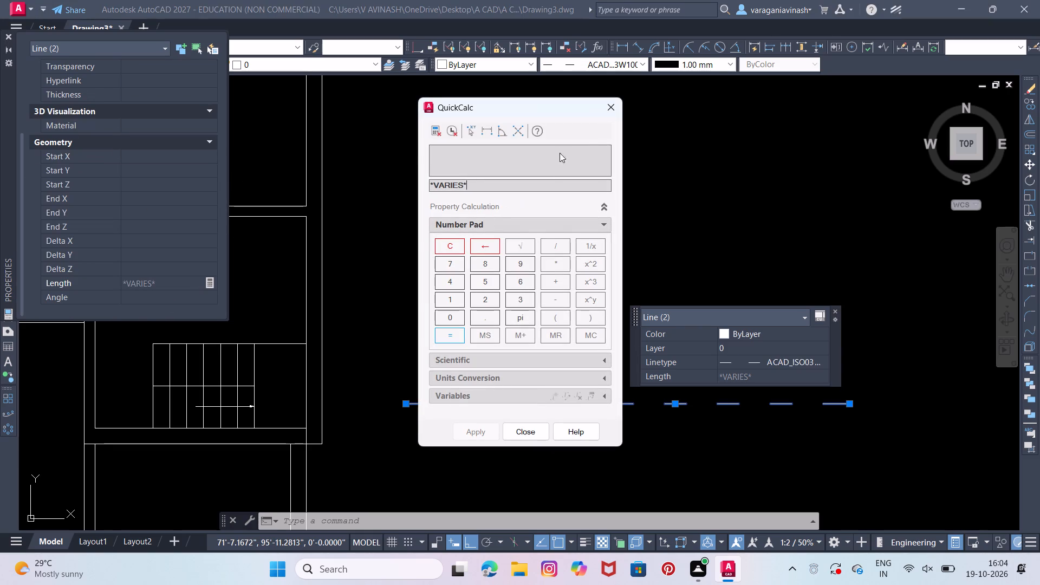
click(609, 110)
scroll(83, 204, up, 2)
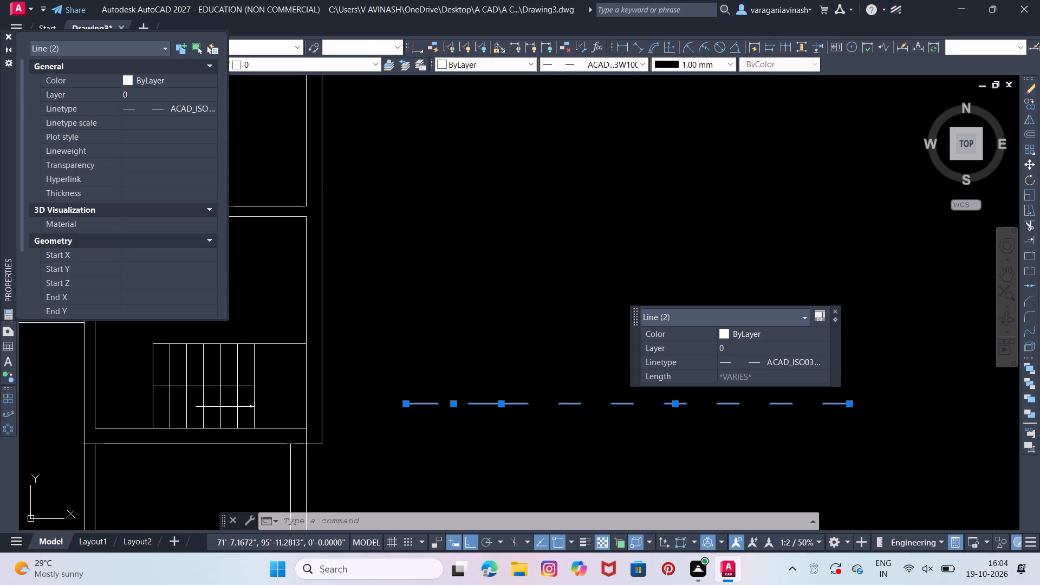
scroll(83, 204, up, 2)
click(130, 185)
click(151, 172)
click(160, 147)
click(164, 136)
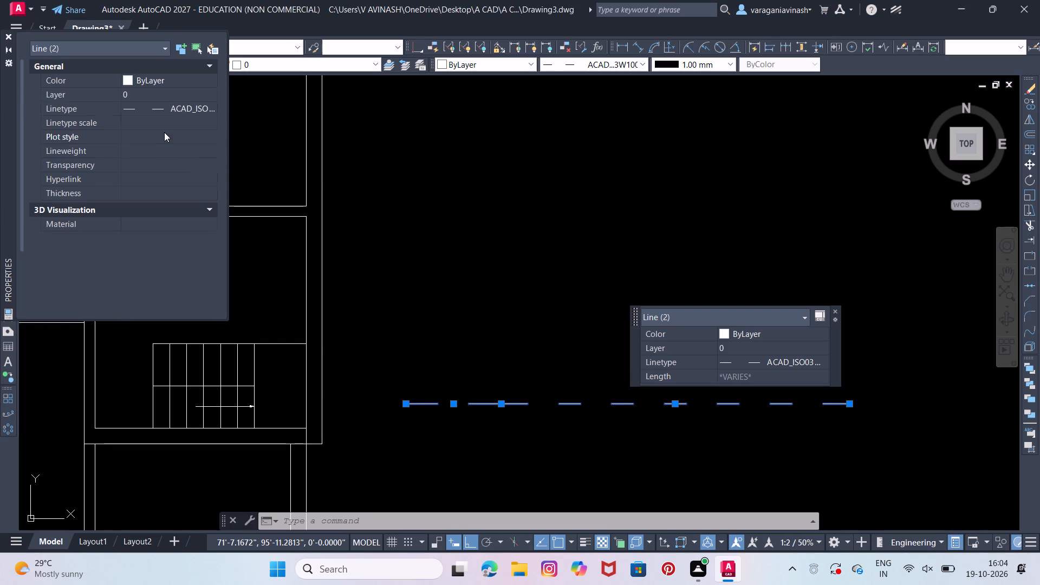
drag(165, 128, 171, 123)
click(171, 123)
drag(160, 167, 160, 174)
scroll(151, 203, down, 4)
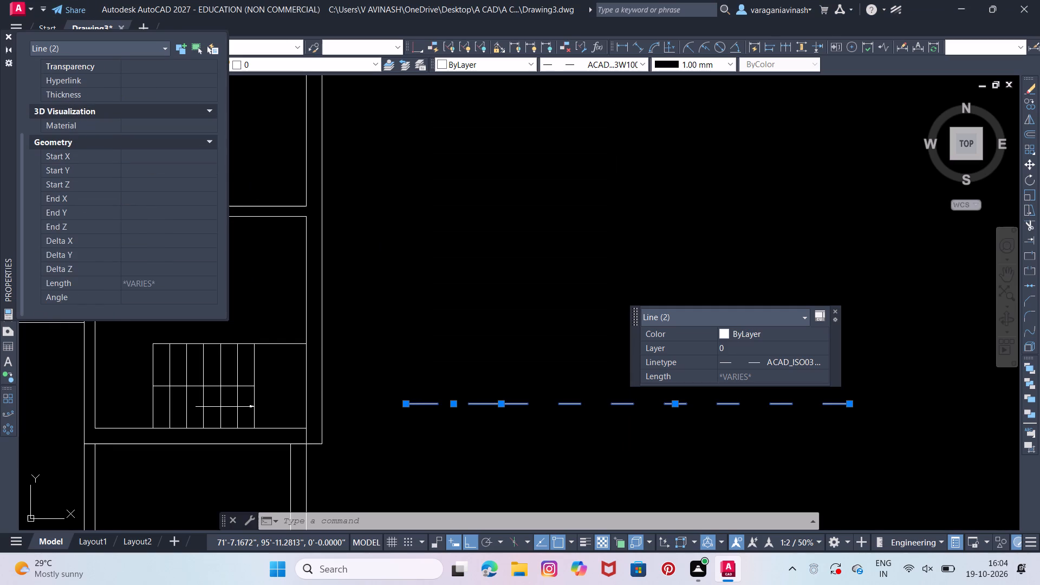
click(148, 283)
click(190, 278)
click(205, 282)
click(613, 105)
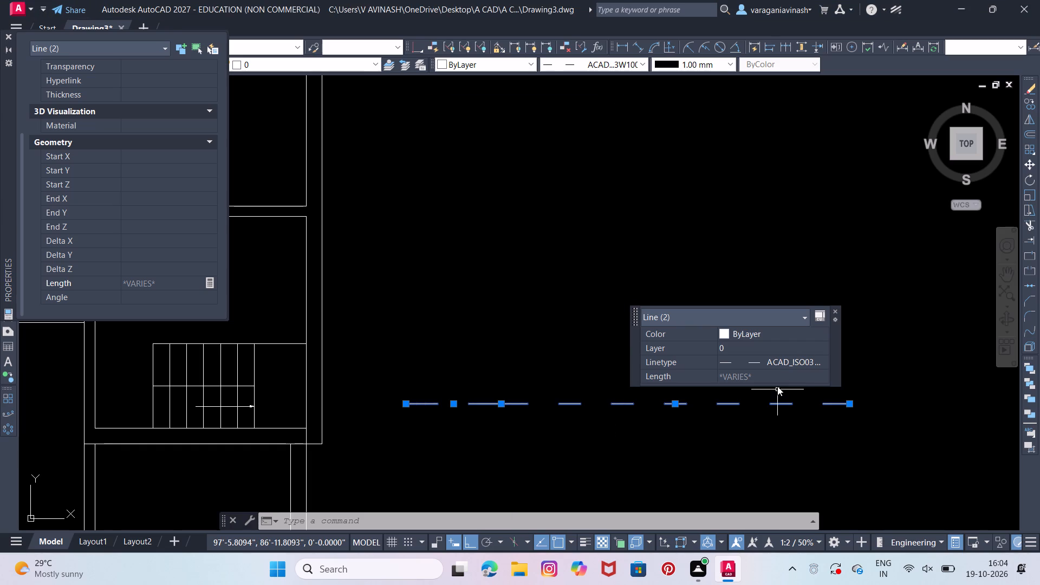
click(806, 316)
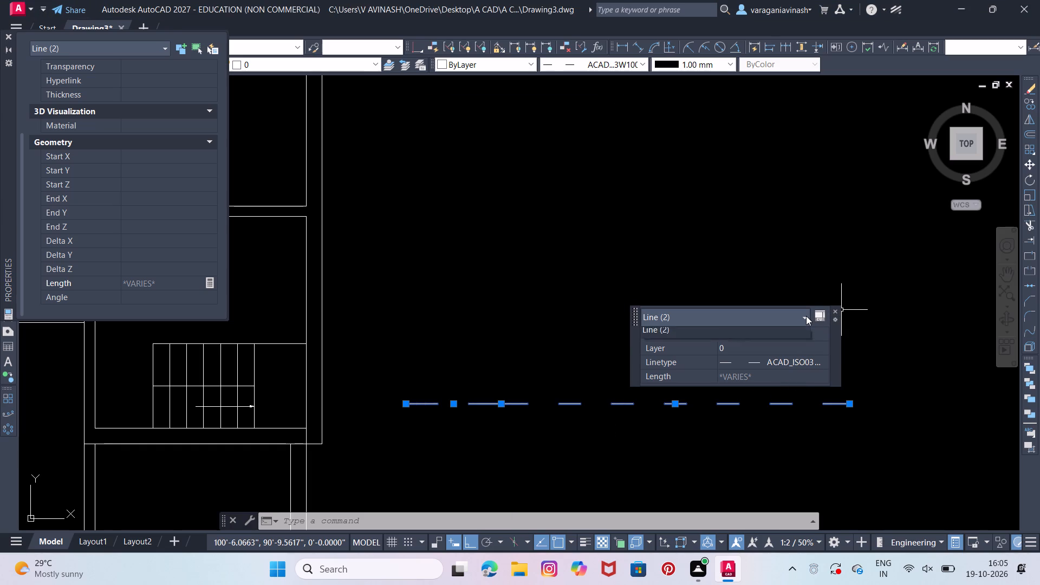
click(806, 316)
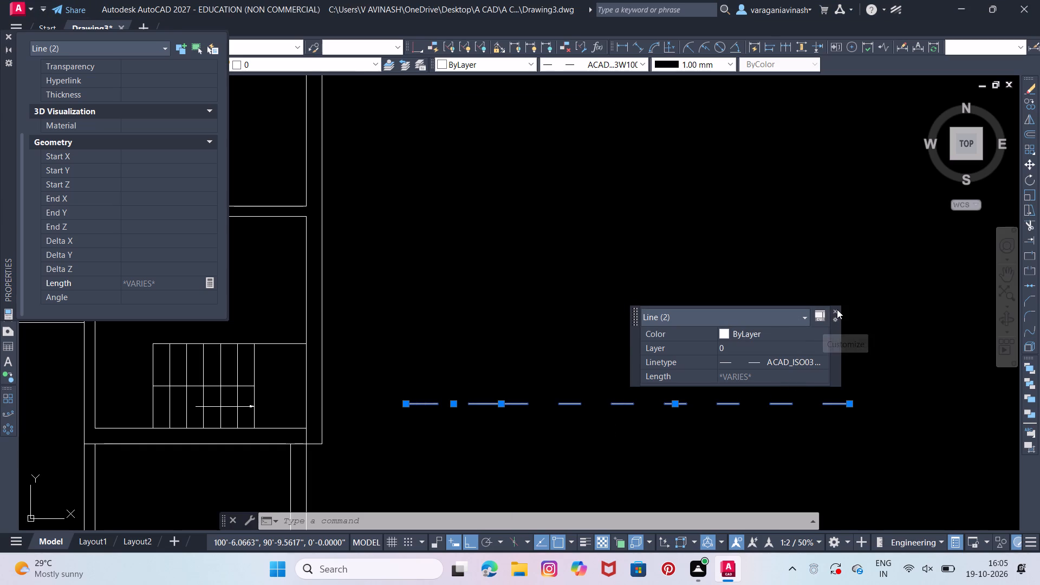
click(837, 309)
scroll(142, 200, down, 5)
scroll(145, 203, up, 6)
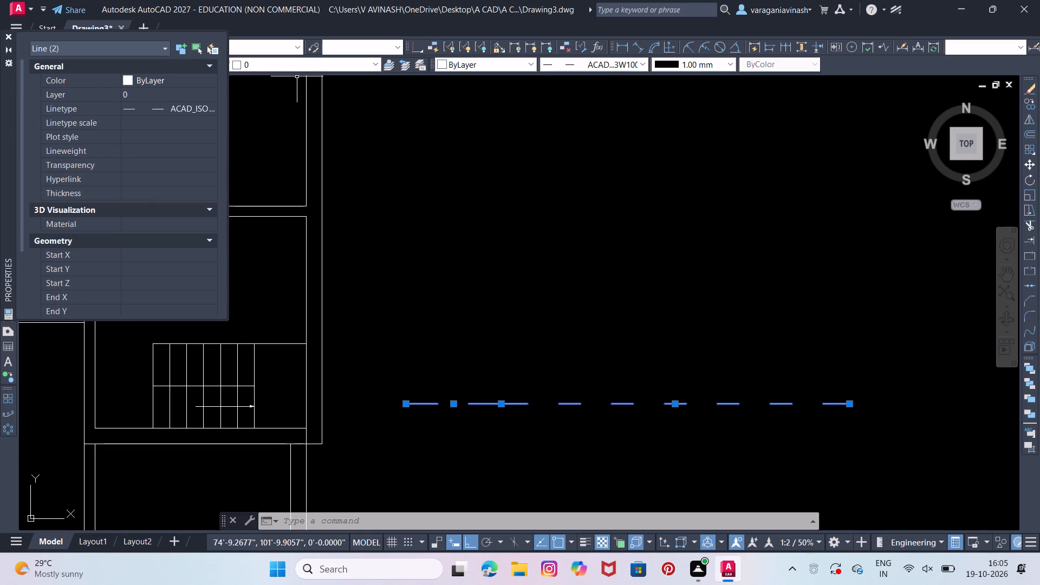
scroll(145, 203, up, 1)
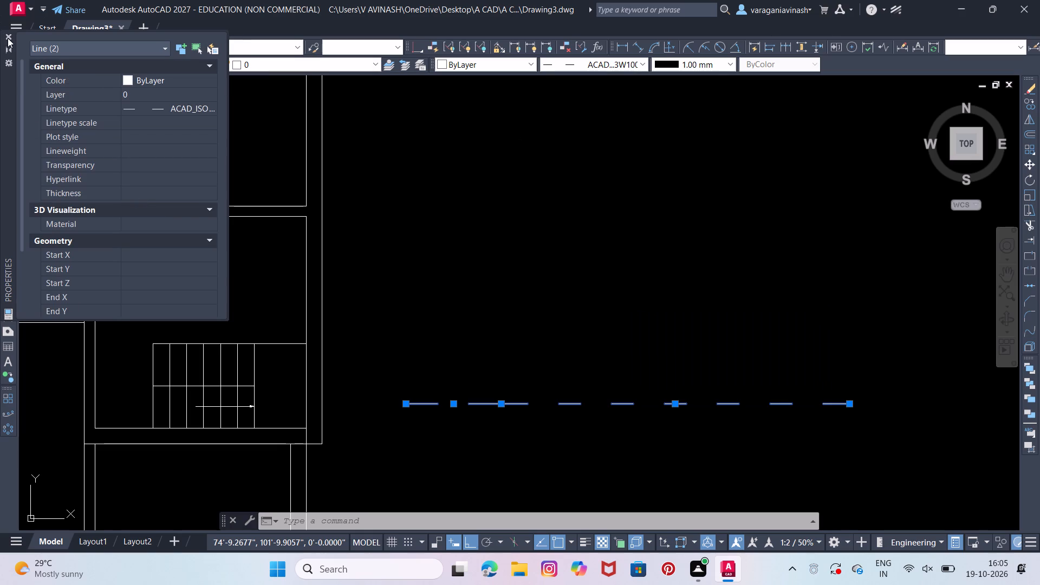
click(8, 38)
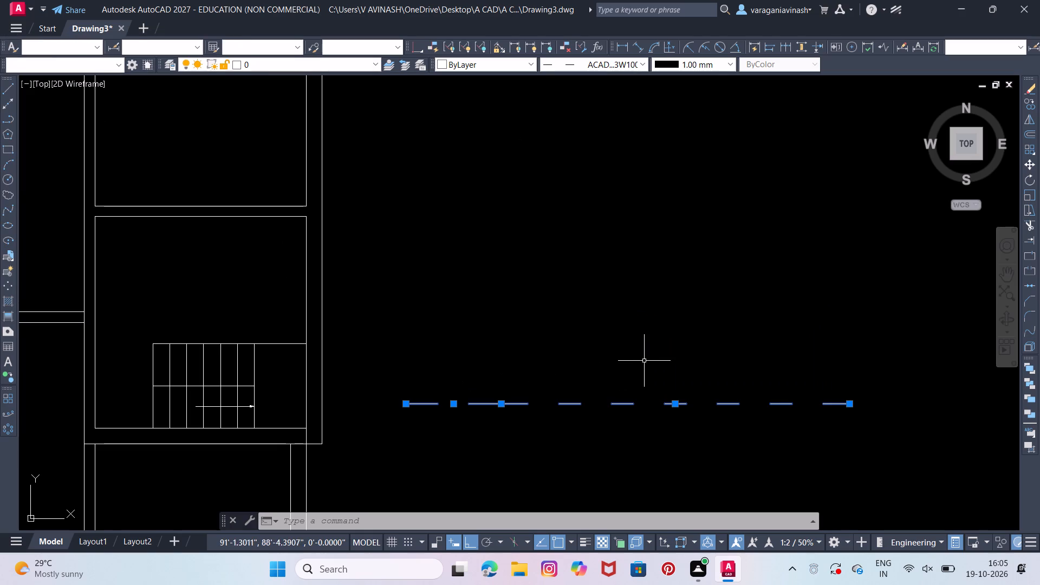
Erase both selected test line segments east of the staircase.
key(Delete)
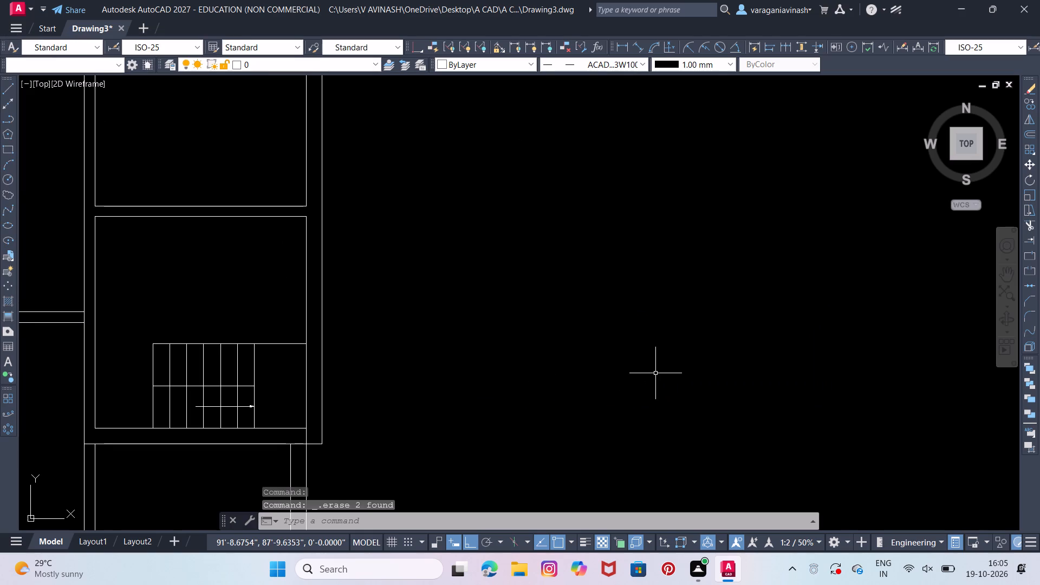
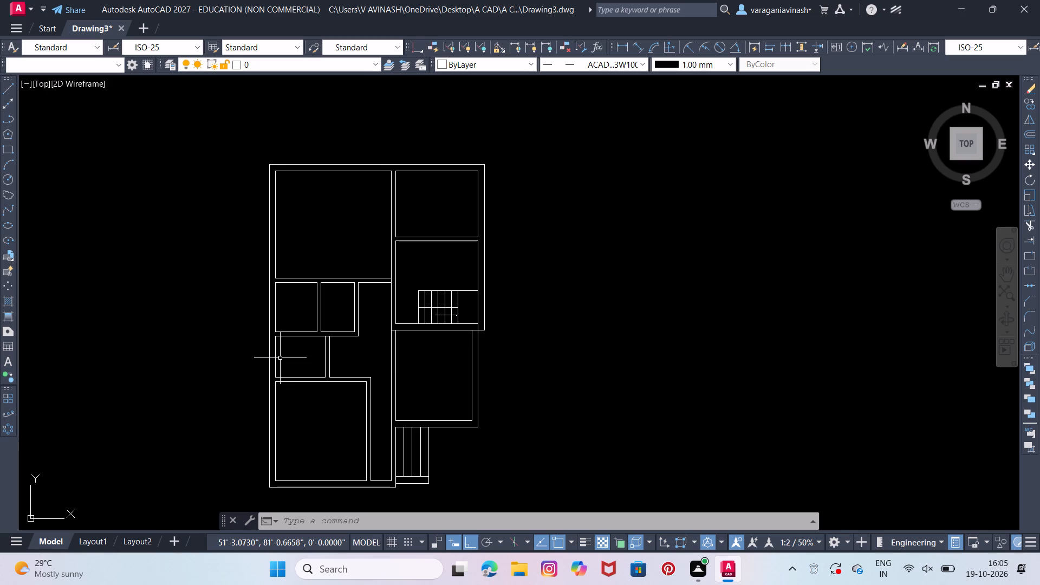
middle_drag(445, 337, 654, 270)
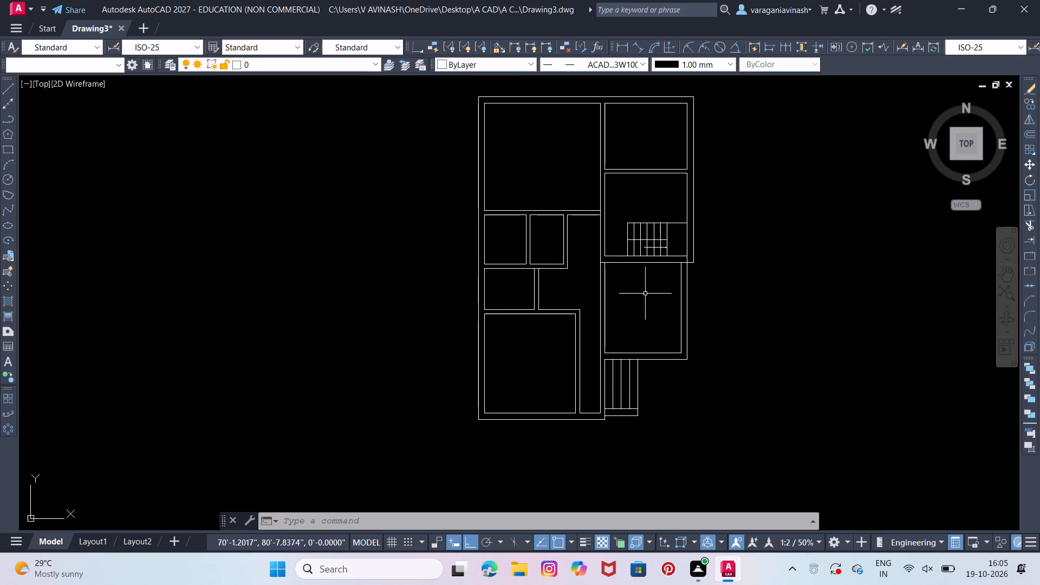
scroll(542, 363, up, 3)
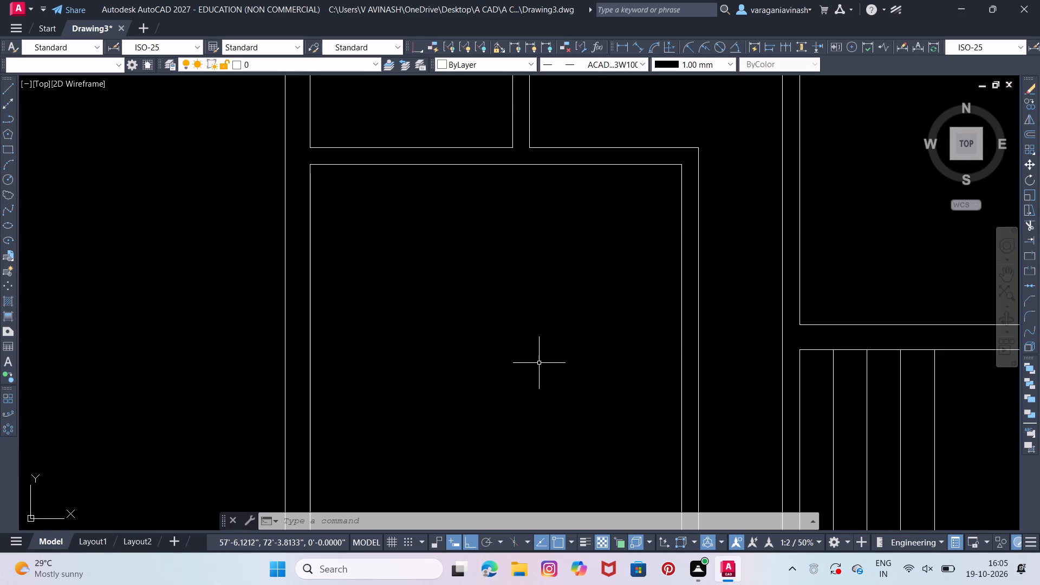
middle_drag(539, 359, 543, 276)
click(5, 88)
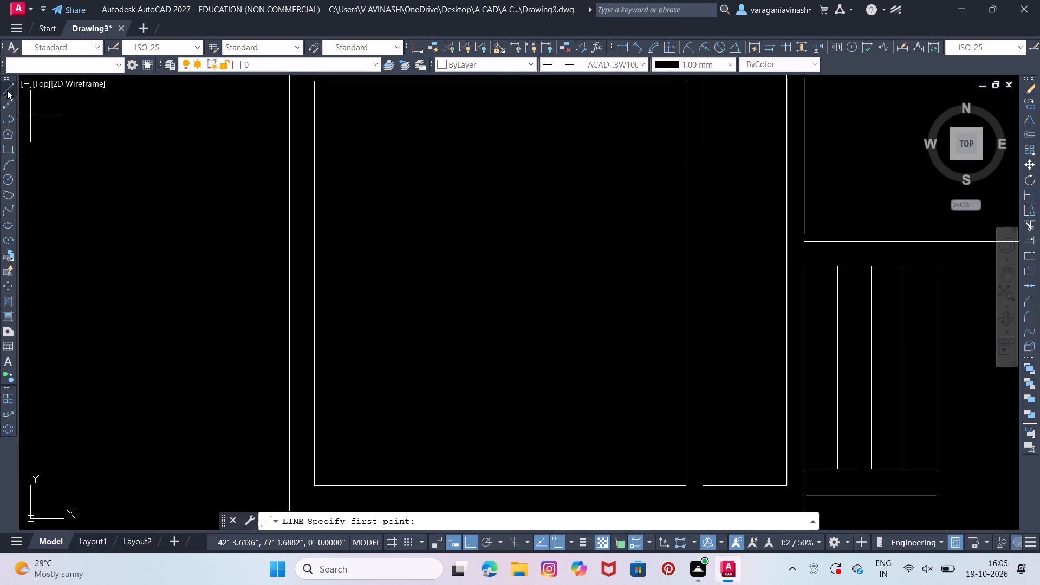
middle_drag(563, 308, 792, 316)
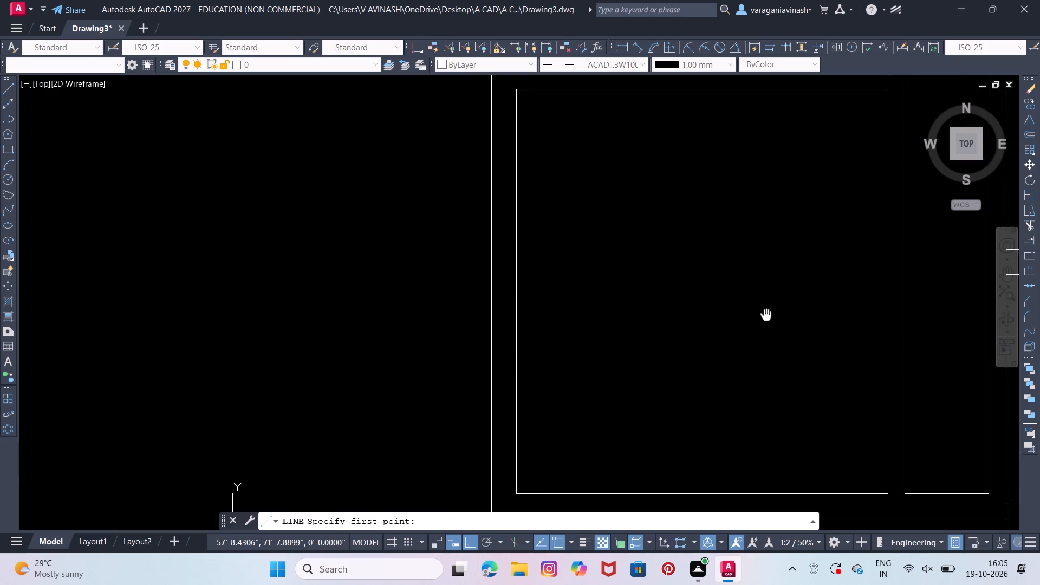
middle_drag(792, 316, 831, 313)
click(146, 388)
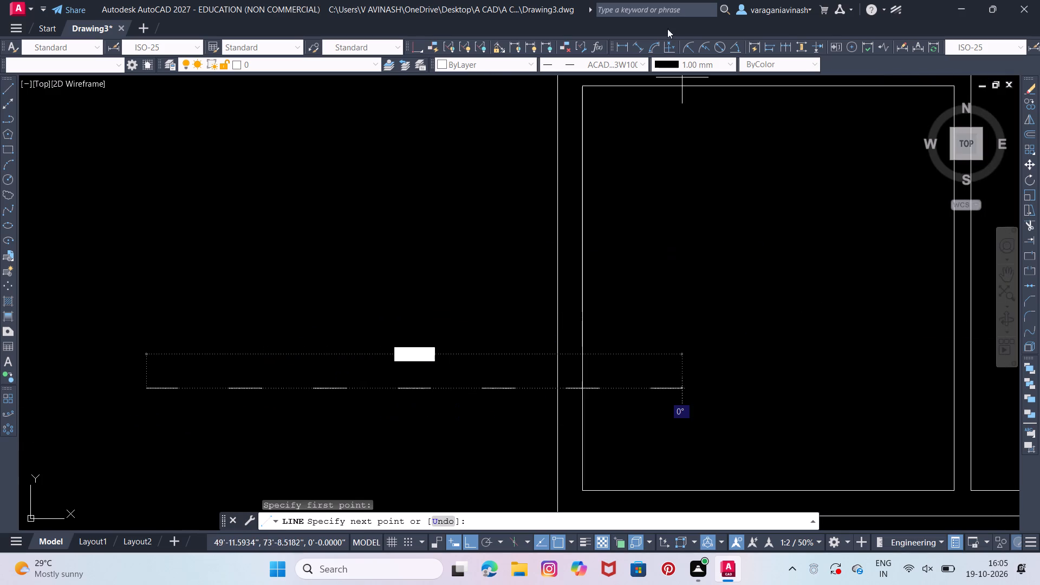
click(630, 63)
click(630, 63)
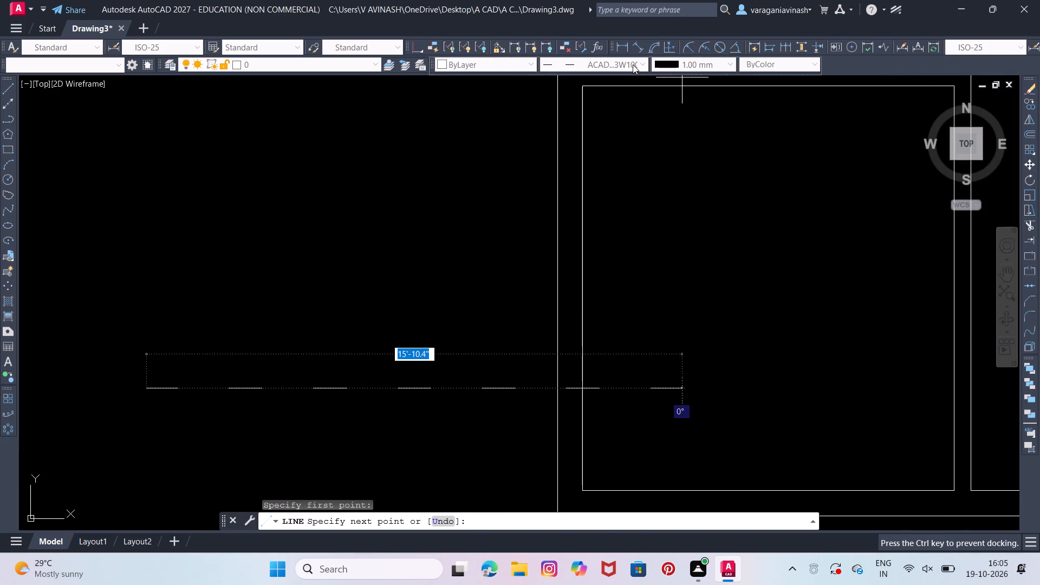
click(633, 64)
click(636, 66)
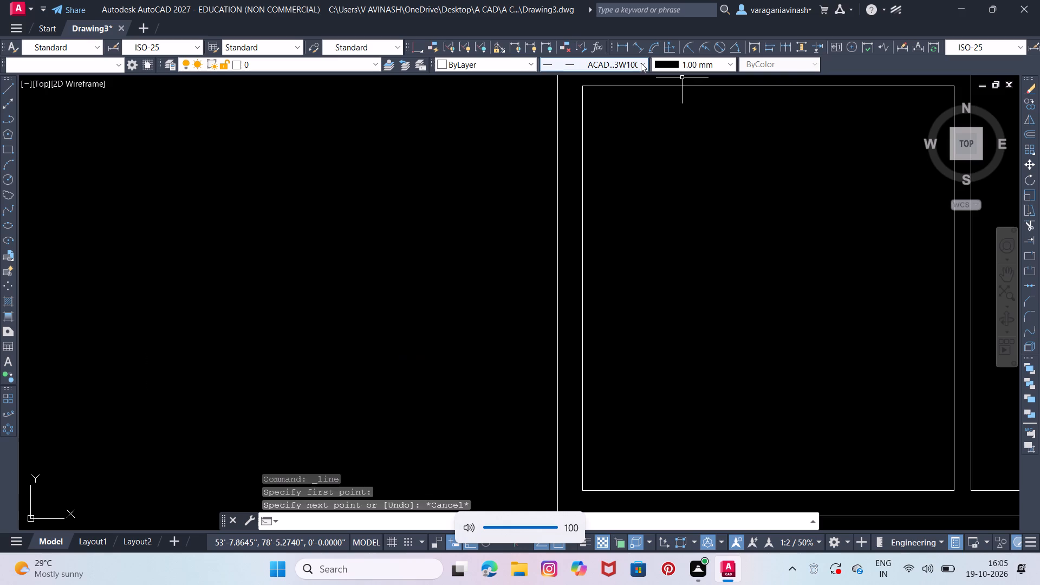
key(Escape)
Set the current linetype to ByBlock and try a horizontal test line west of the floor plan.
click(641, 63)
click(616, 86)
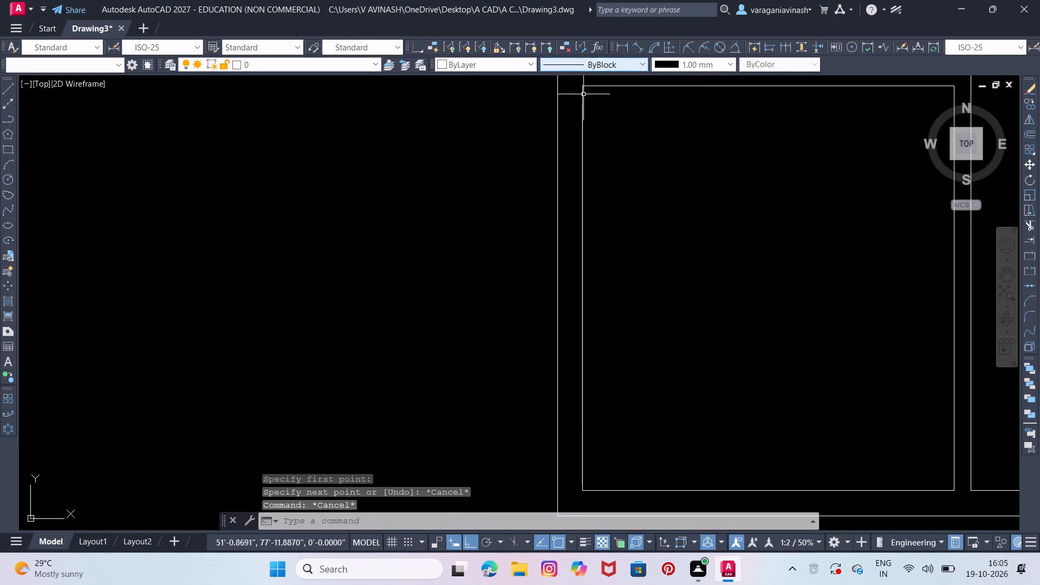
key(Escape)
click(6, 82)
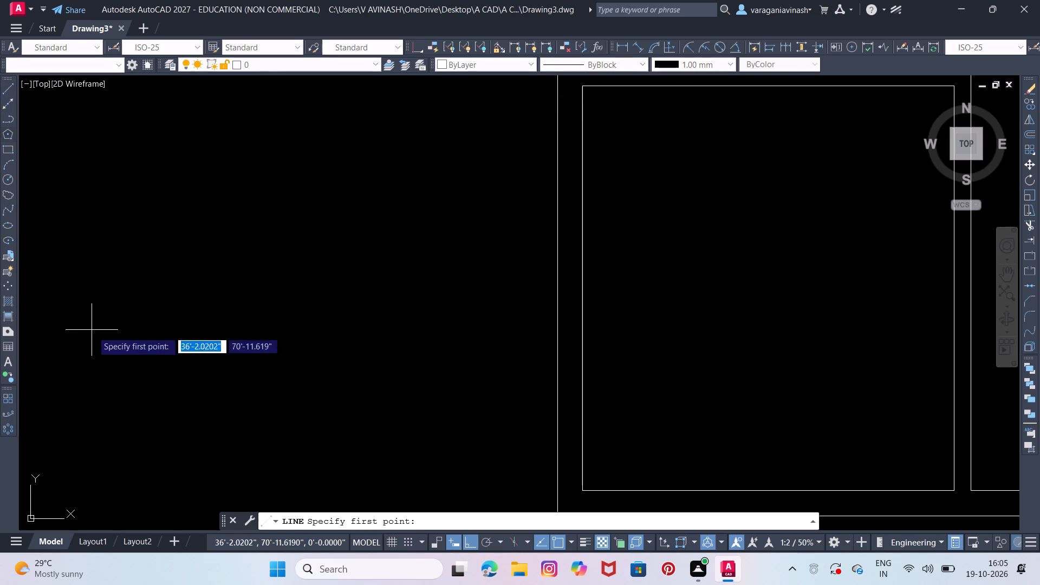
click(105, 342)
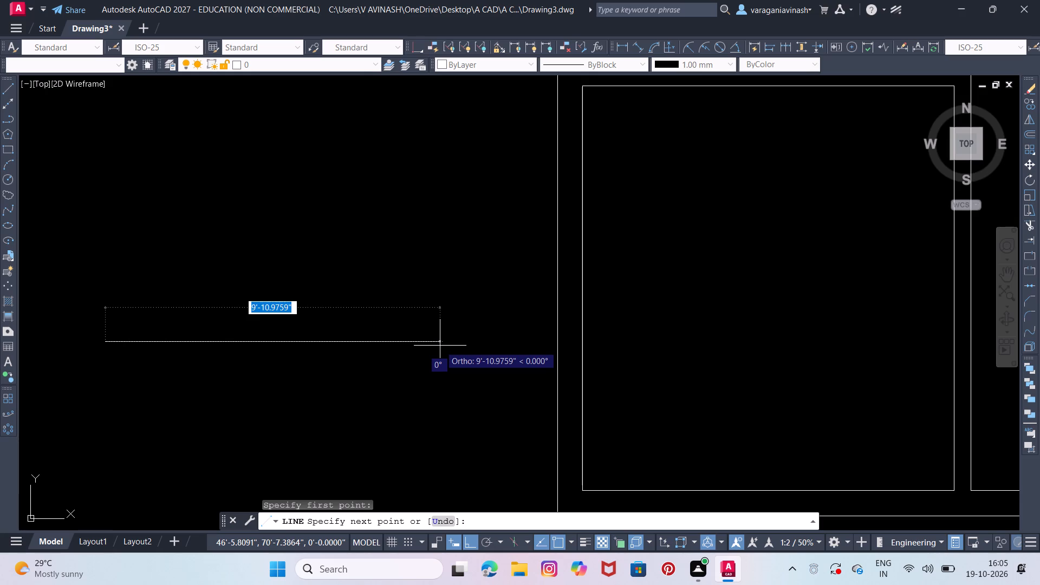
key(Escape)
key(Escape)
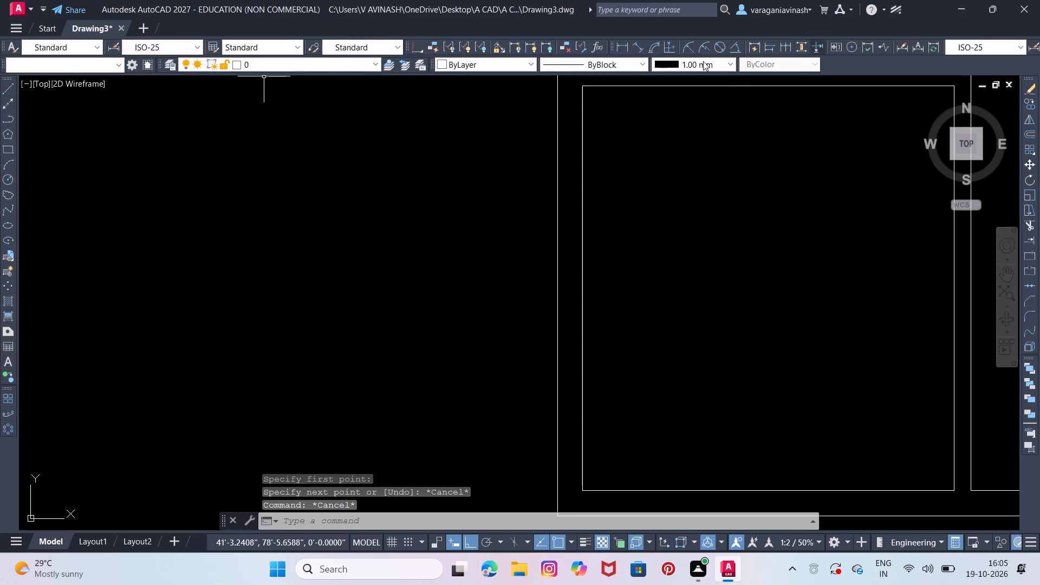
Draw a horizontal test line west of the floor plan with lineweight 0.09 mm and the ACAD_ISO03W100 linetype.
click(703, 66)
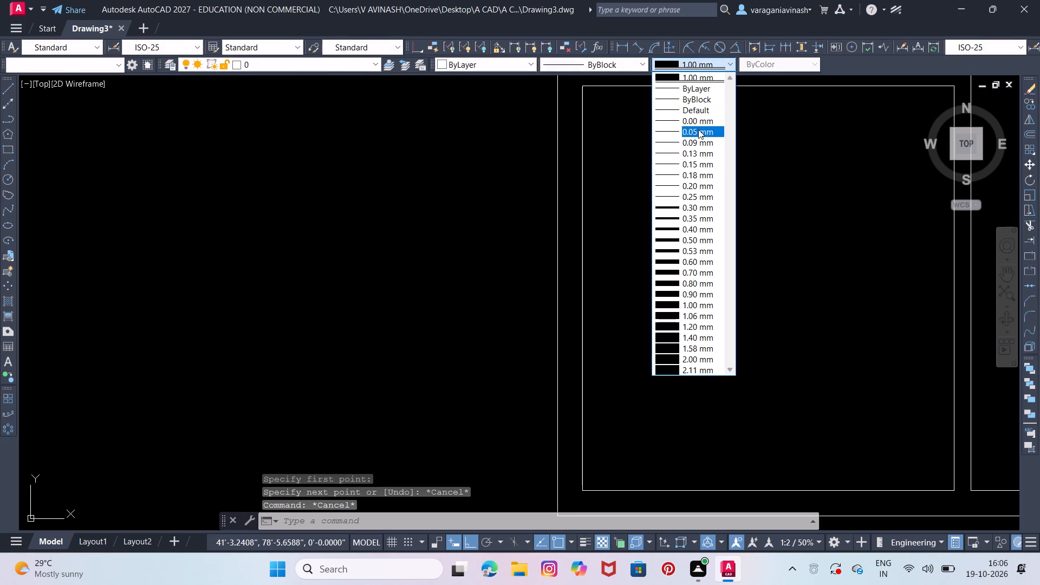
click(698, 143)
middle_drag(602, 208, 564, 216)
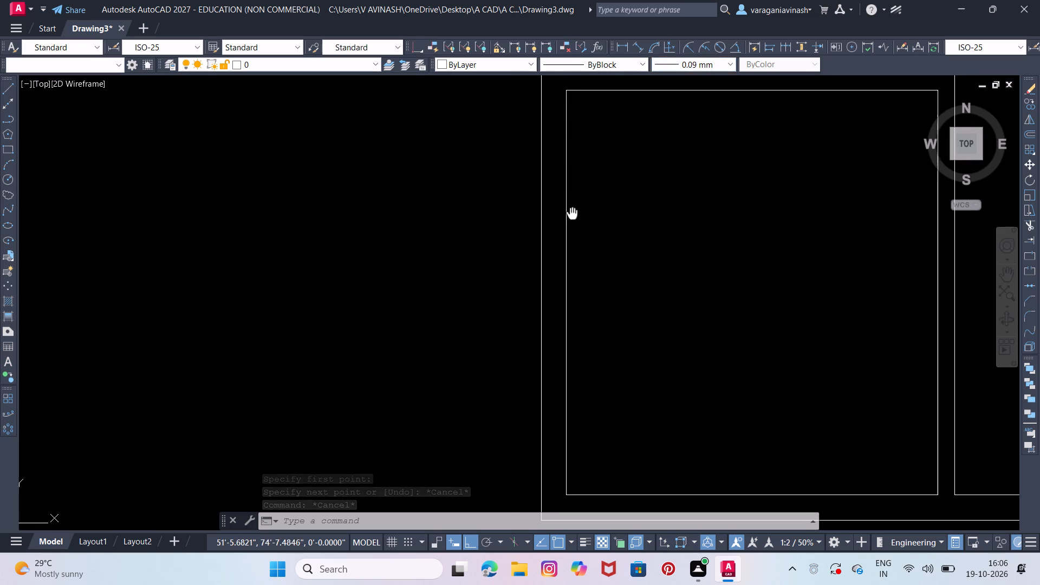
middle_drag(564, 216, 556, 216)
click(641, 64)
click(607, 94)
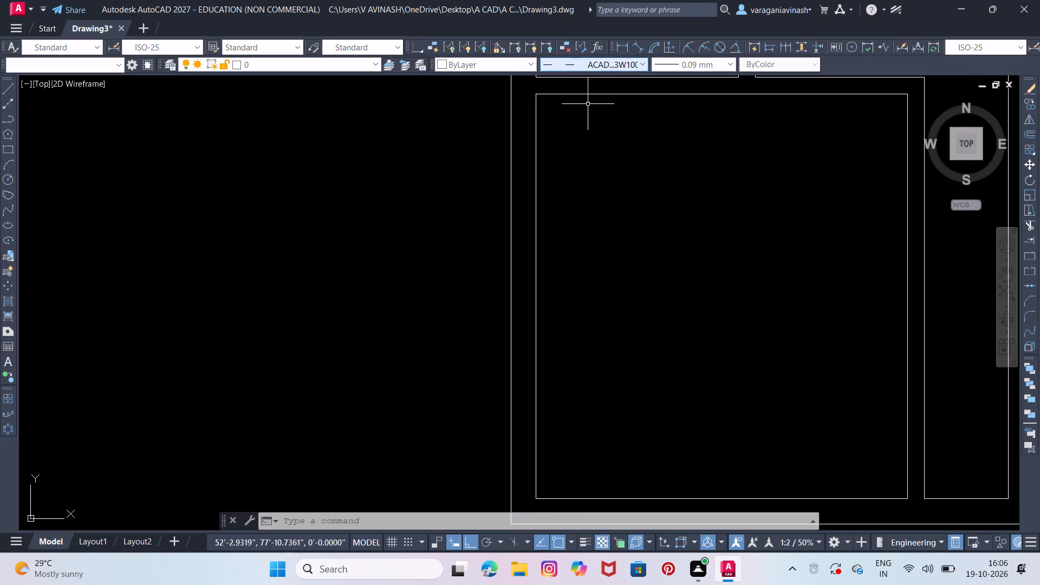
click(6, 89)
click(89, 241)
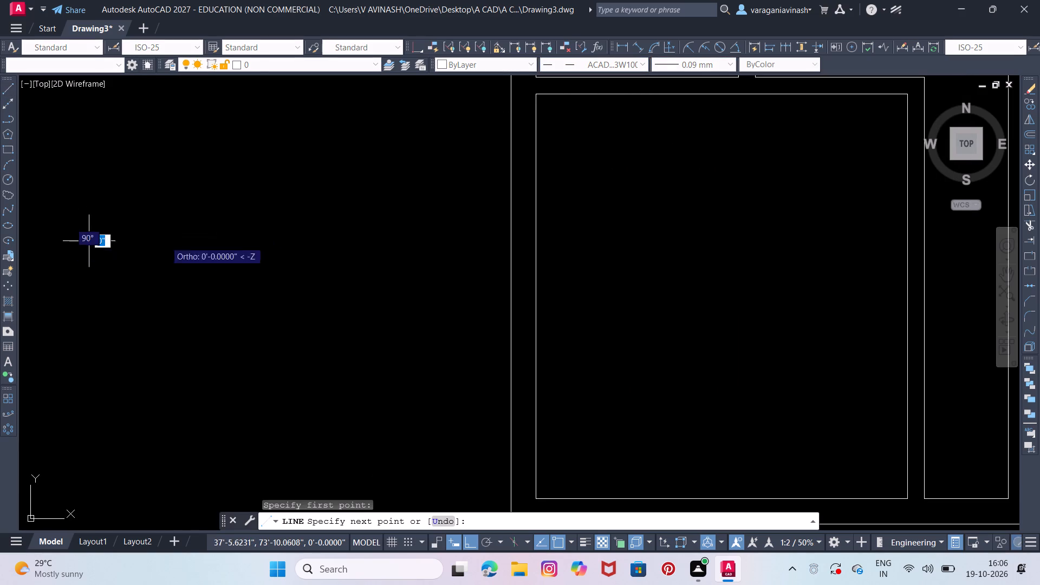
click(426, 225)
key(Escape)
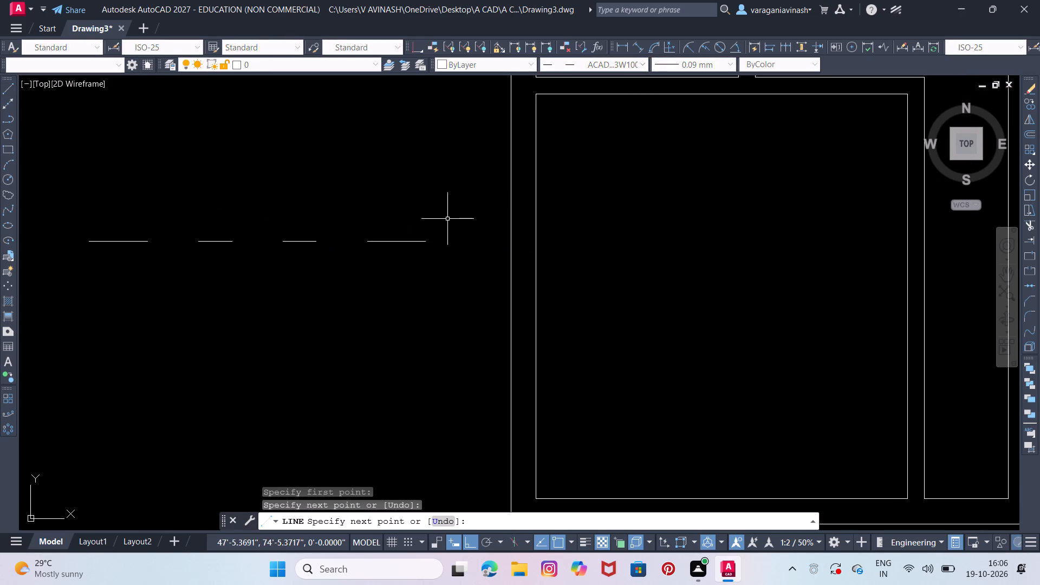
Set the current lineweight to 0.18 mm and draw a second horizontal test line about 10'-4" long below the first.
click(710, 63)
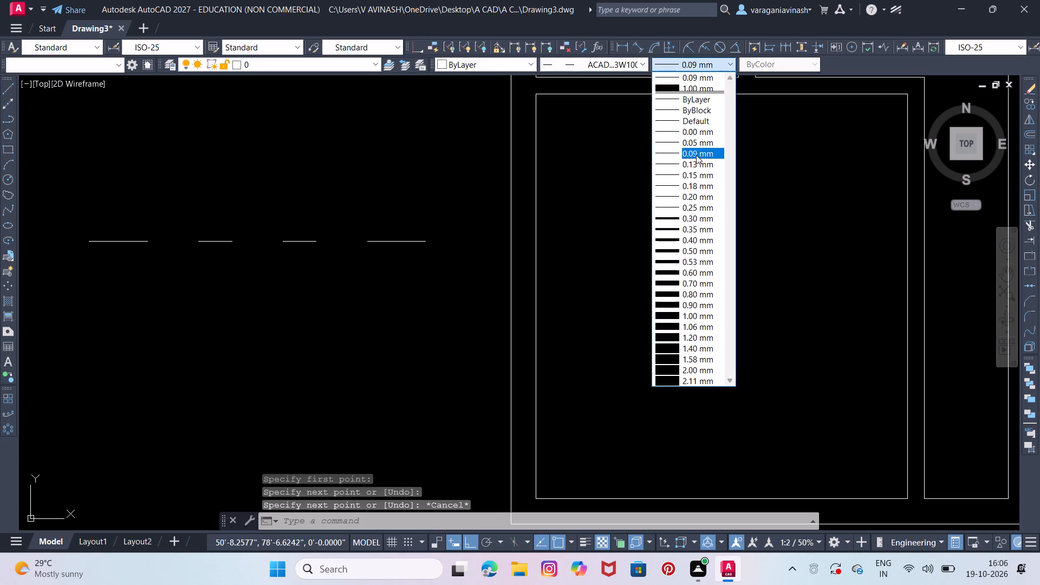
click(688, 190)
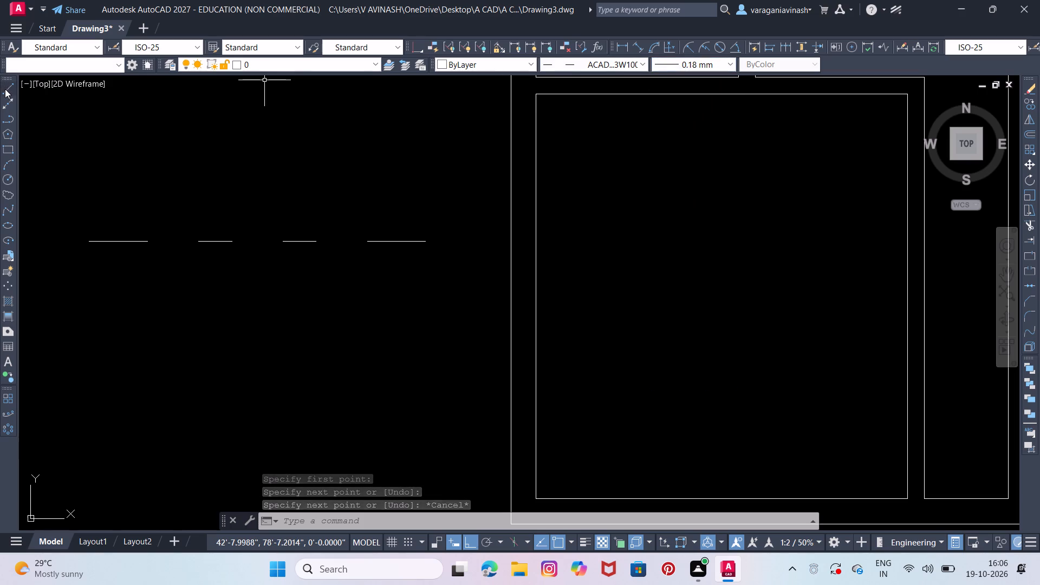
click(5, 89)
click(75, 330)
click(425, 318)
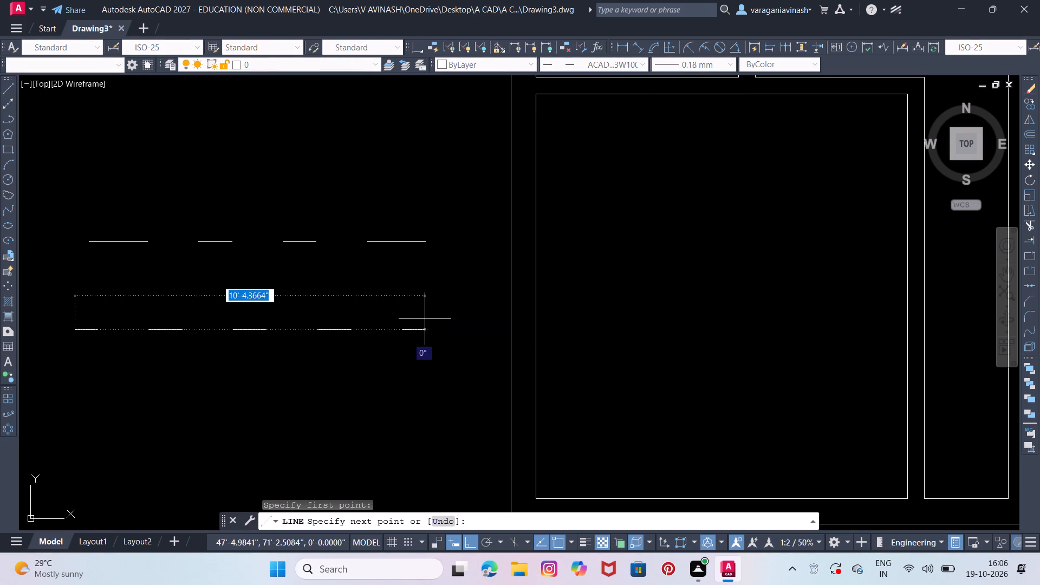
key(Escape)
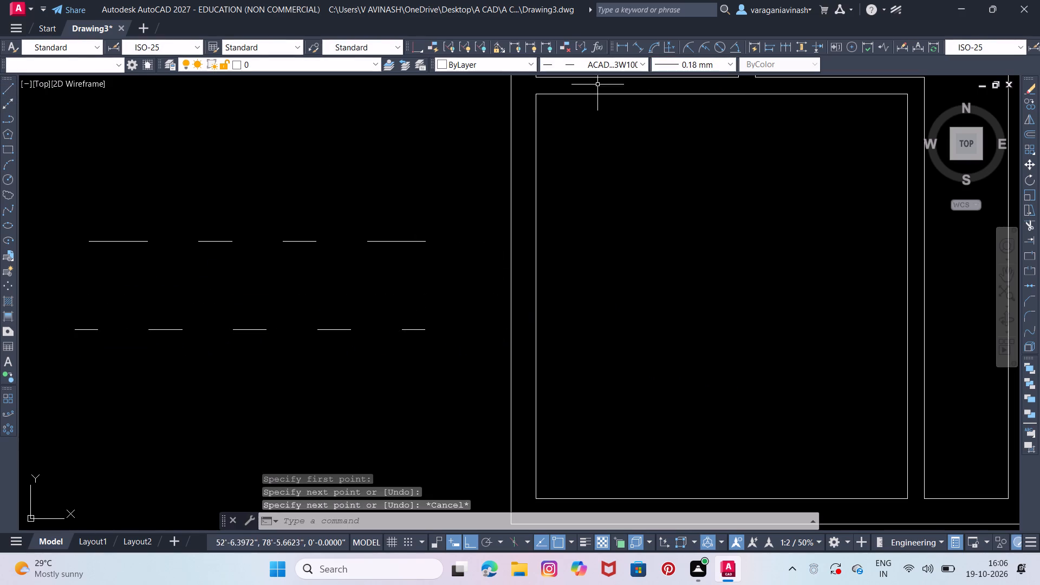
Set the current lineweight to 0.70 mm and draw a third horizontal test line below the other two.
click(669, 57)
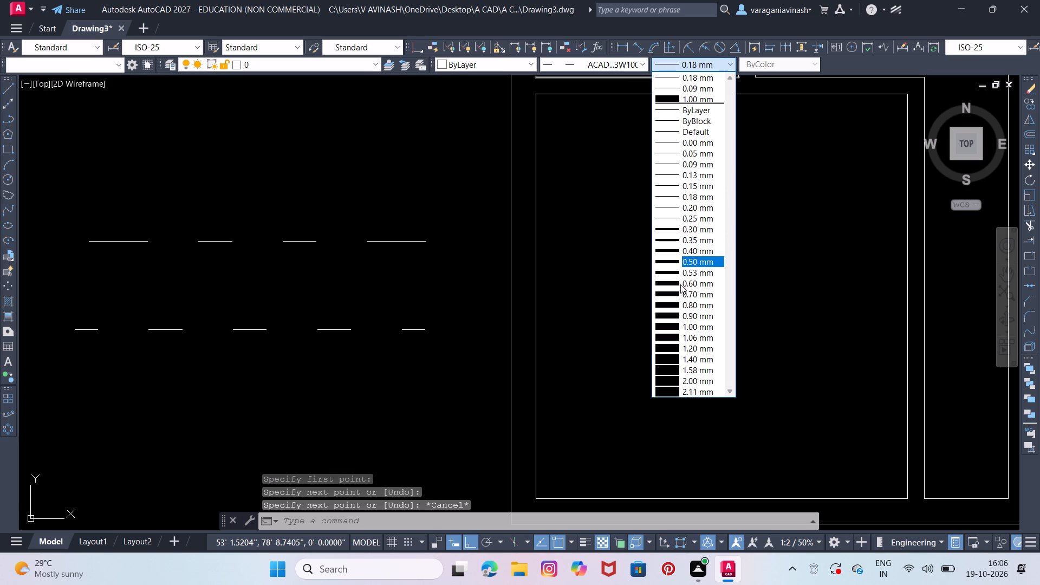
click(676, 292)
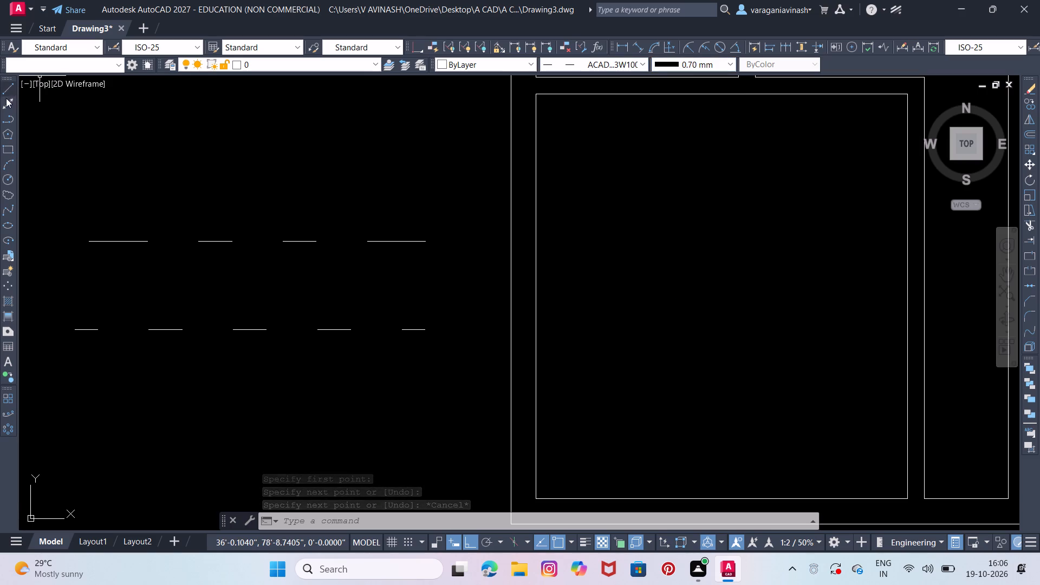
click(7, 89)
click(81, 394)
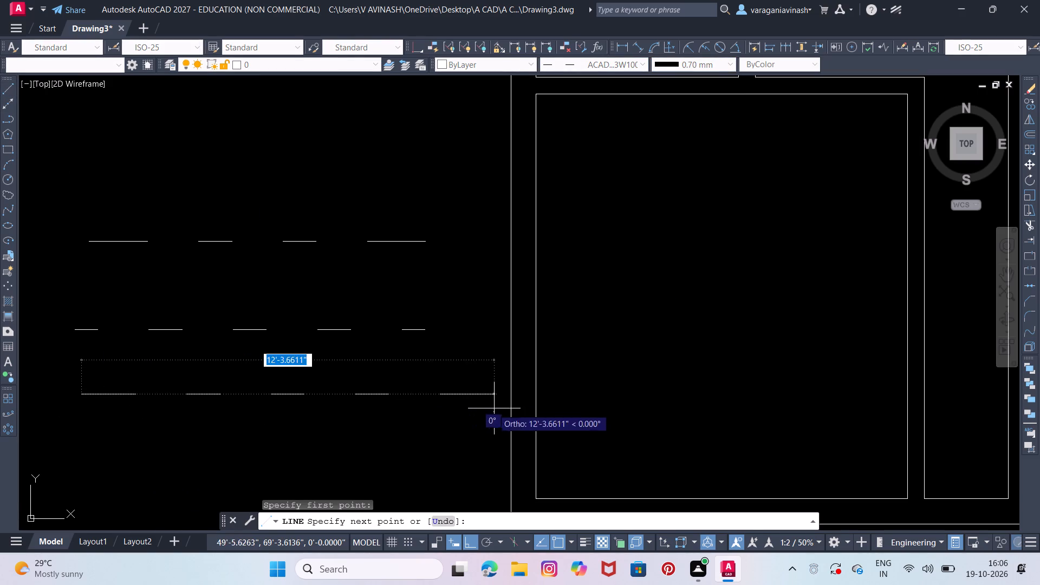
click(468, 409)
key(Escape)
Erase the three dashed test lines west of the floor plan.
drag(459, 221, 445, 249)
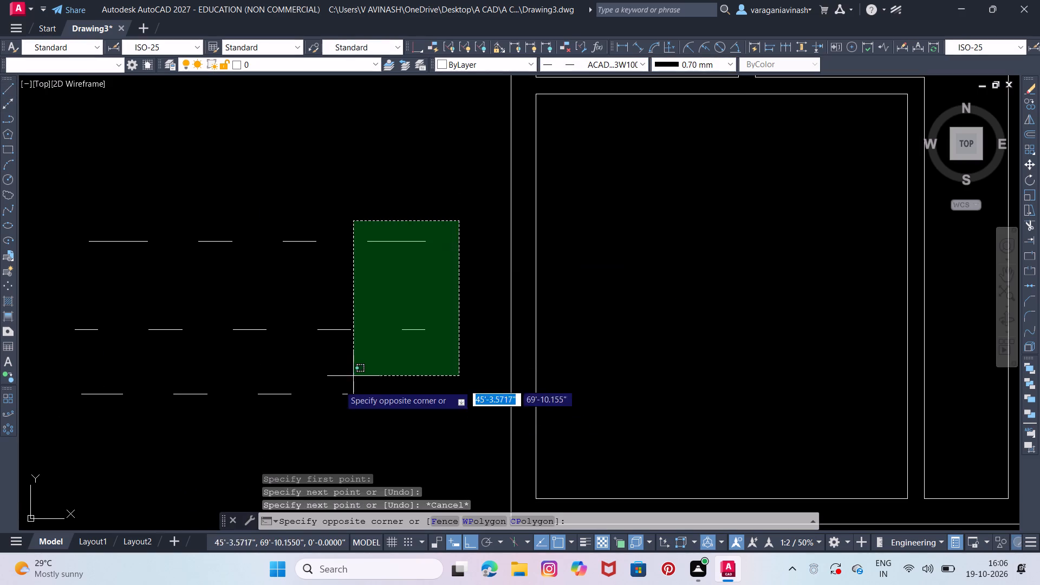
click(318, 398)
key(Delete)
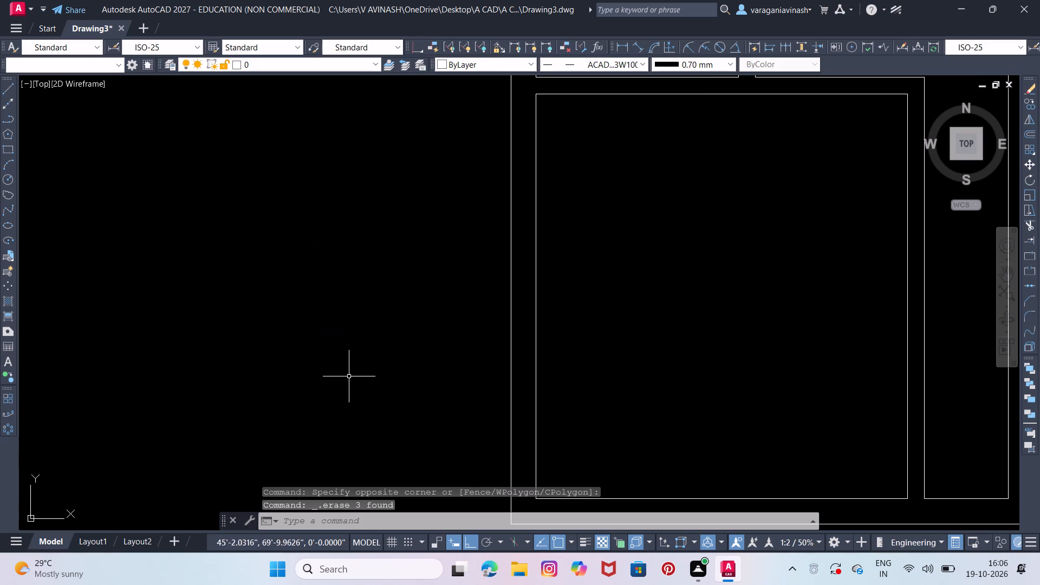
Set the current linetype to ByLayer.
click(626, 66)
click(596, 73)
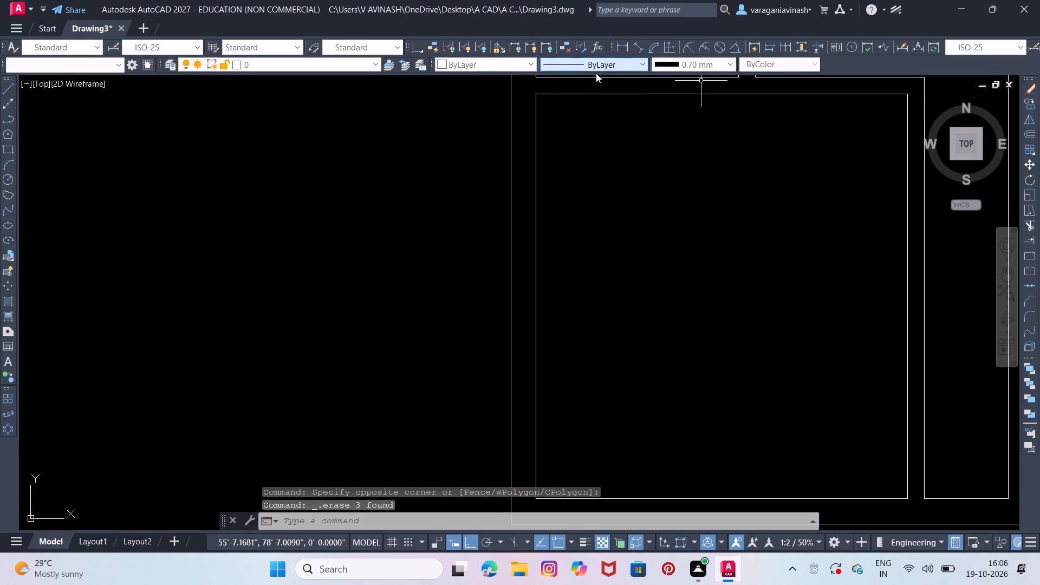
click(619, 63)
click(614, 83)
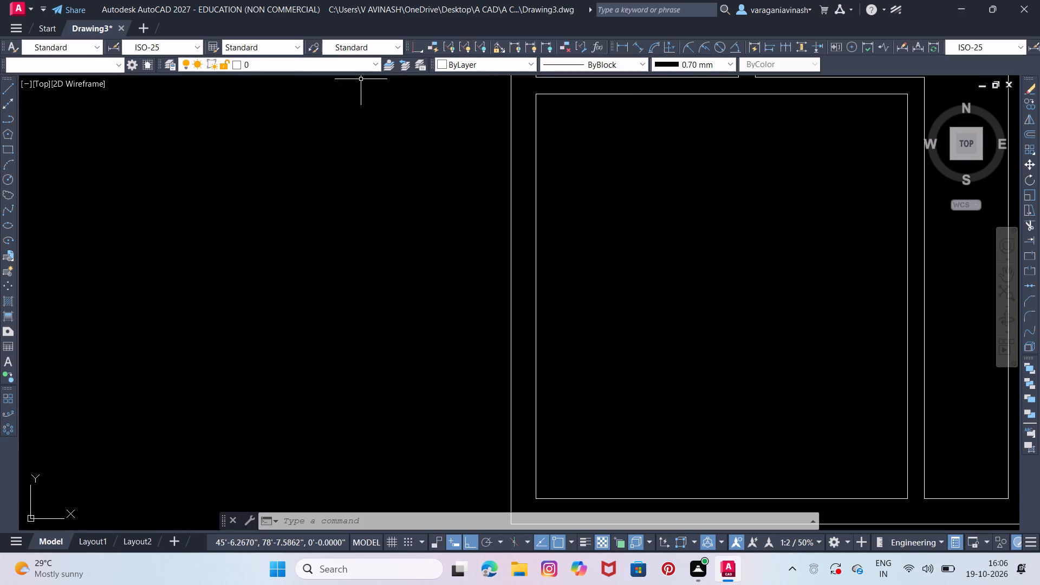
click(621, 60)
click(609, 76)
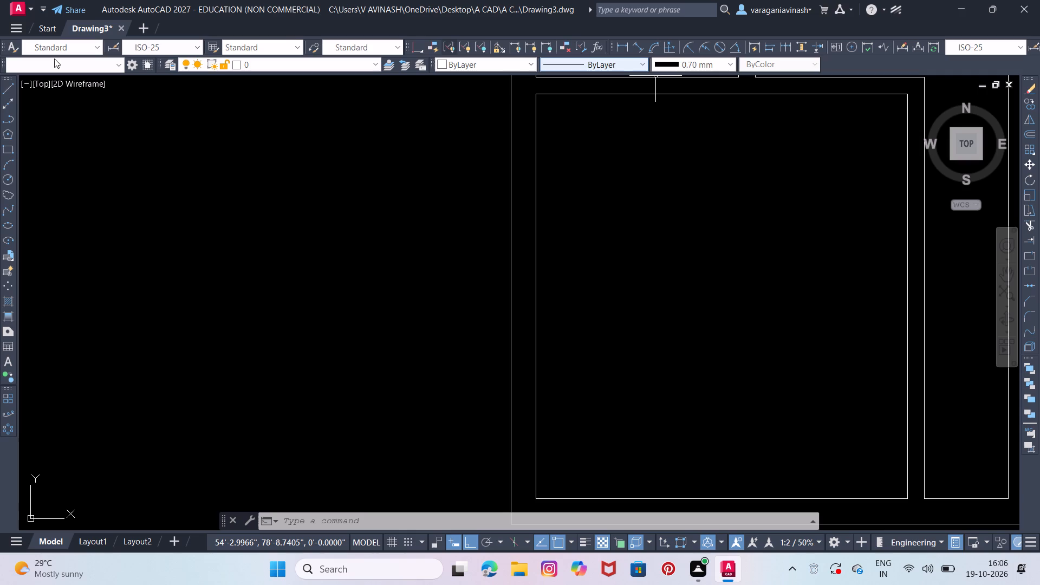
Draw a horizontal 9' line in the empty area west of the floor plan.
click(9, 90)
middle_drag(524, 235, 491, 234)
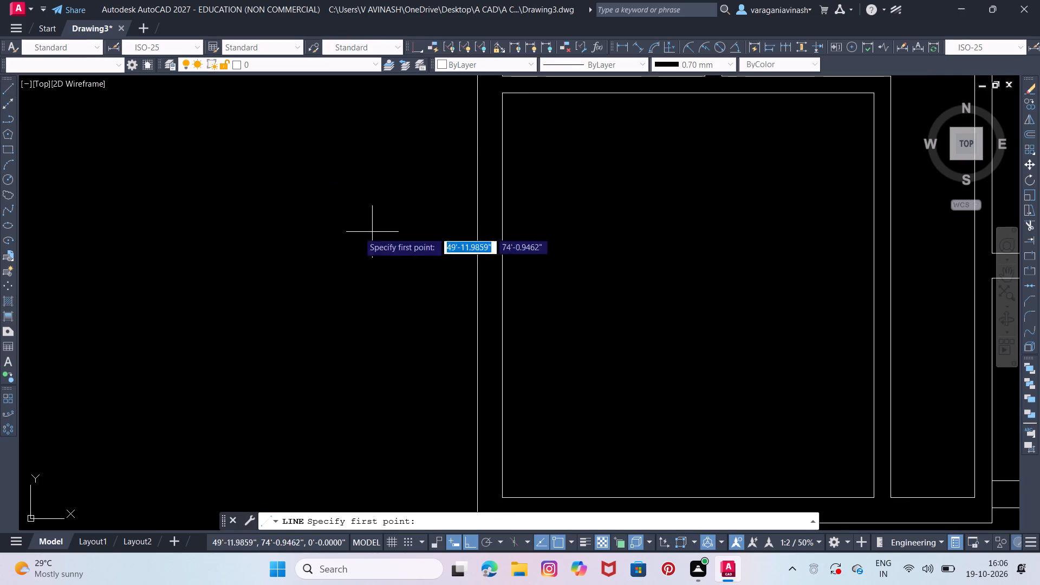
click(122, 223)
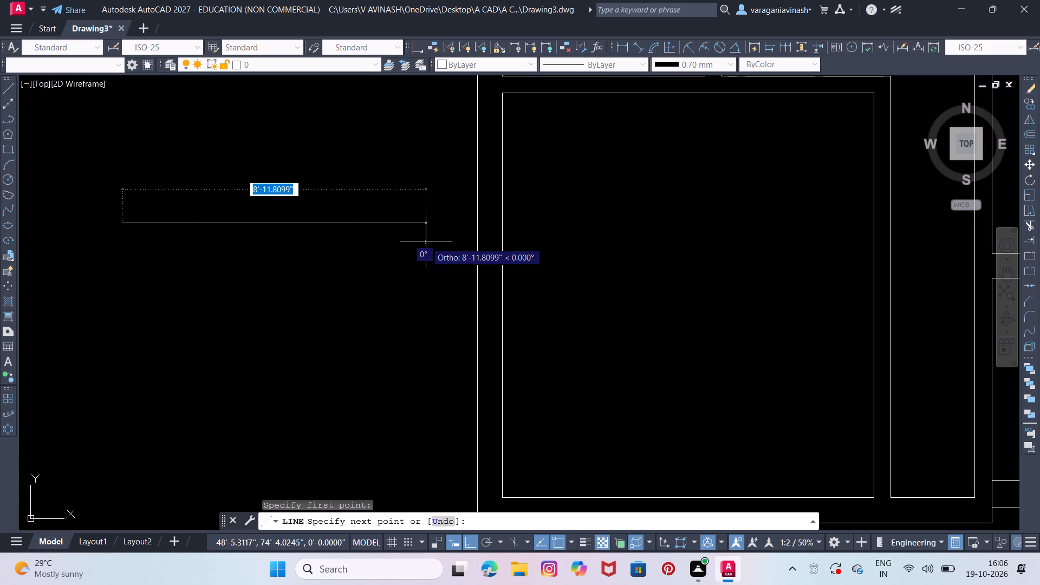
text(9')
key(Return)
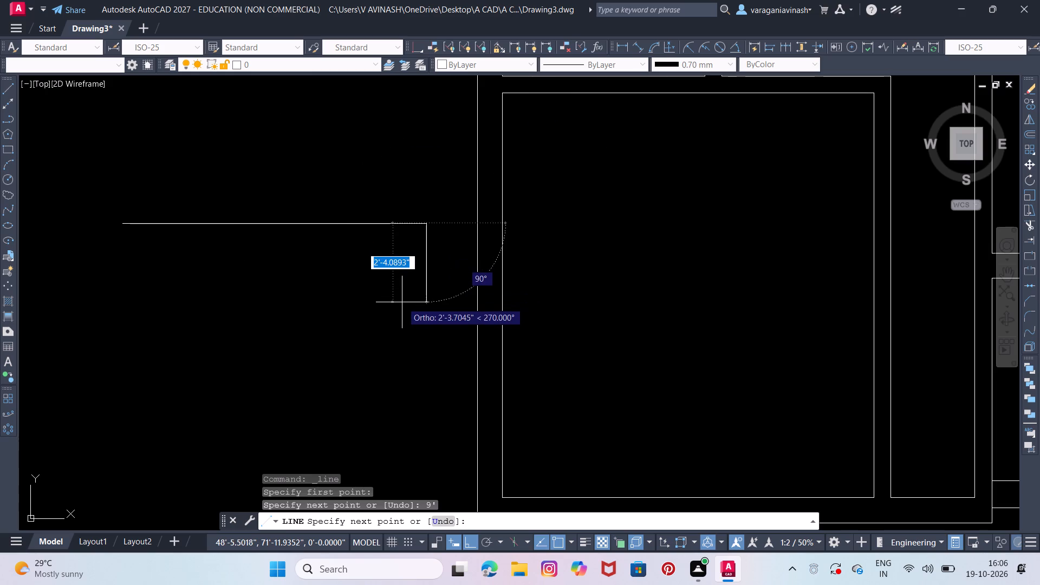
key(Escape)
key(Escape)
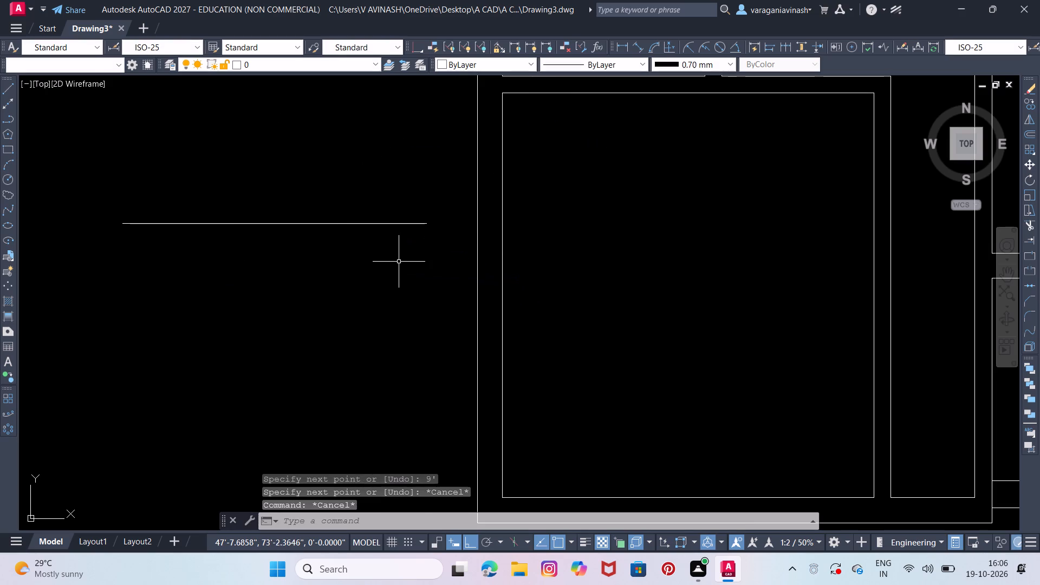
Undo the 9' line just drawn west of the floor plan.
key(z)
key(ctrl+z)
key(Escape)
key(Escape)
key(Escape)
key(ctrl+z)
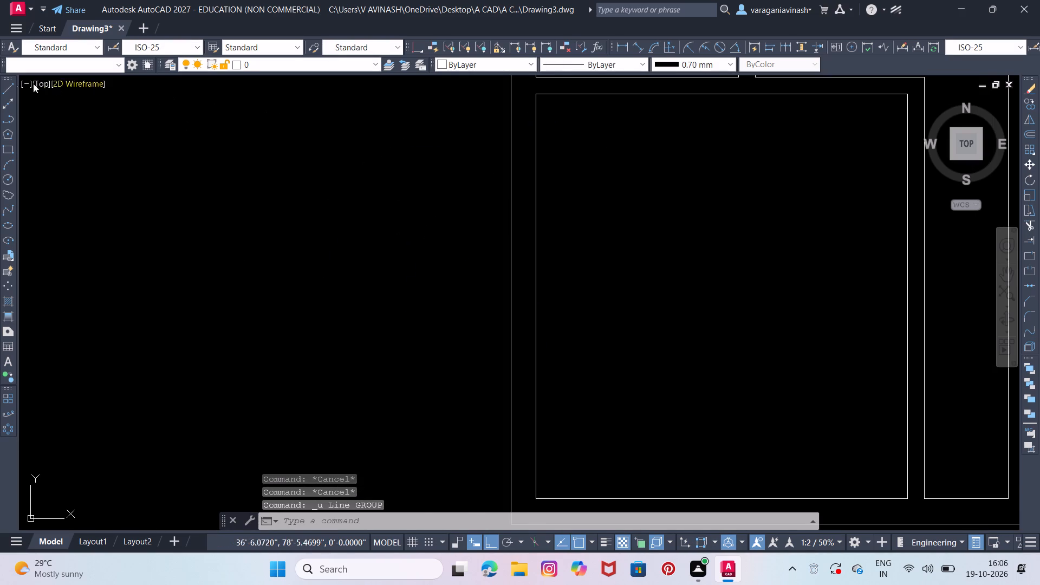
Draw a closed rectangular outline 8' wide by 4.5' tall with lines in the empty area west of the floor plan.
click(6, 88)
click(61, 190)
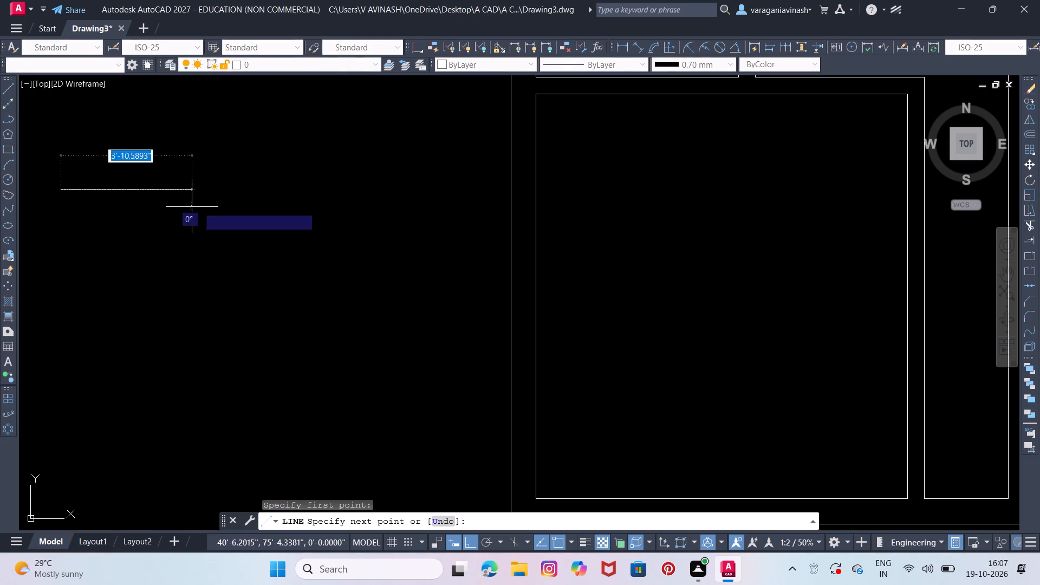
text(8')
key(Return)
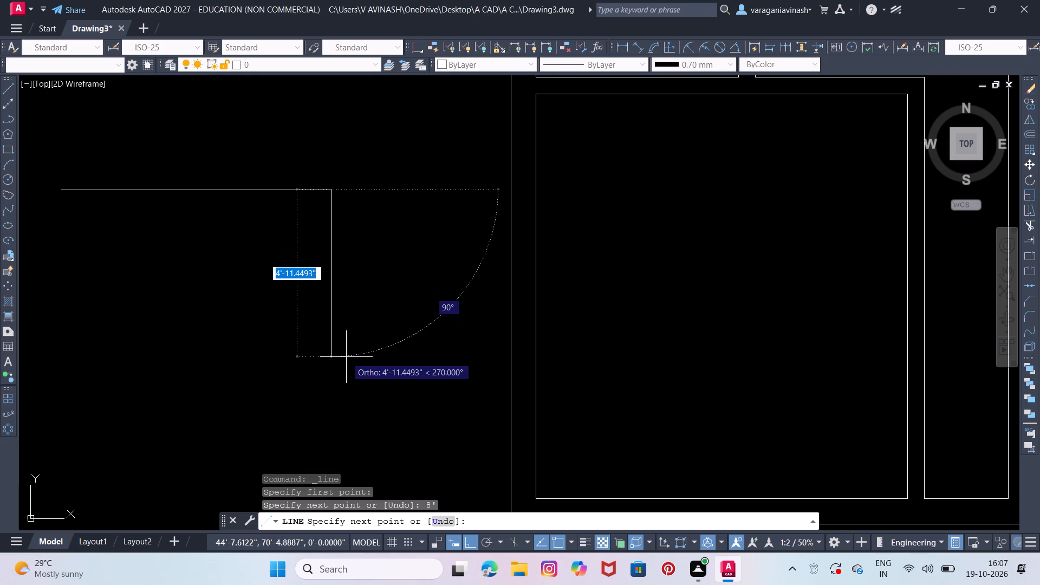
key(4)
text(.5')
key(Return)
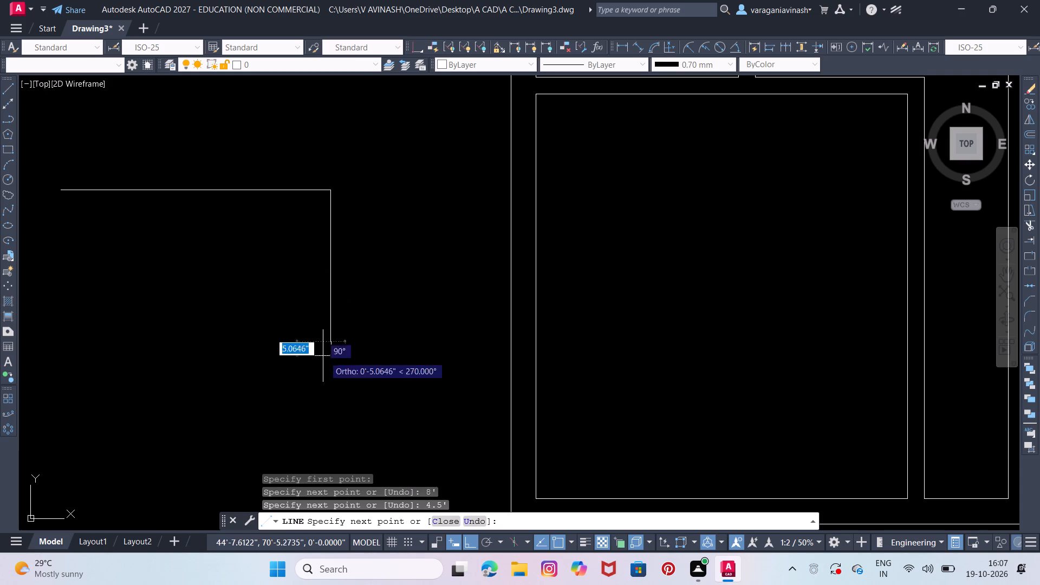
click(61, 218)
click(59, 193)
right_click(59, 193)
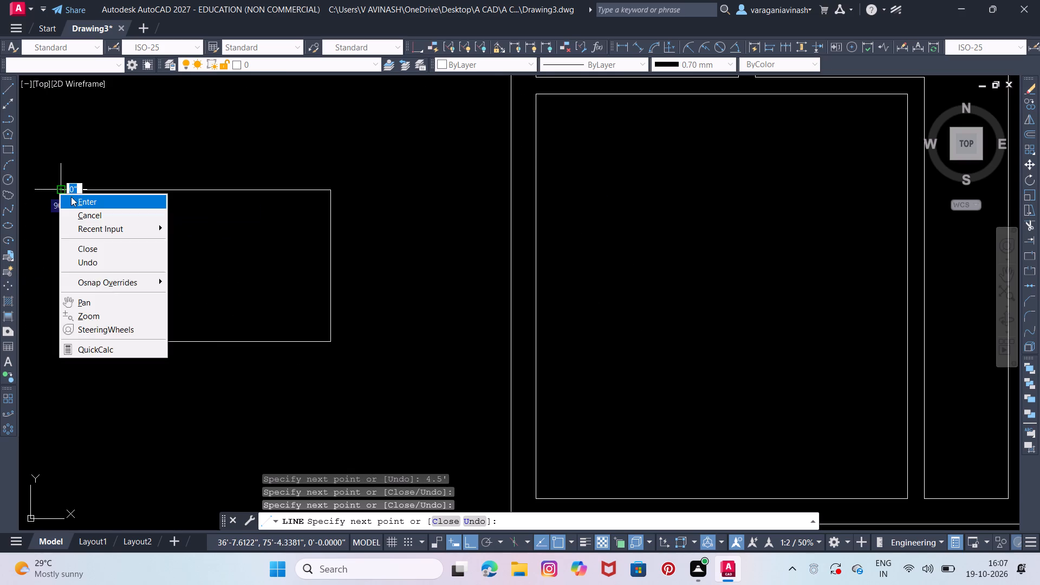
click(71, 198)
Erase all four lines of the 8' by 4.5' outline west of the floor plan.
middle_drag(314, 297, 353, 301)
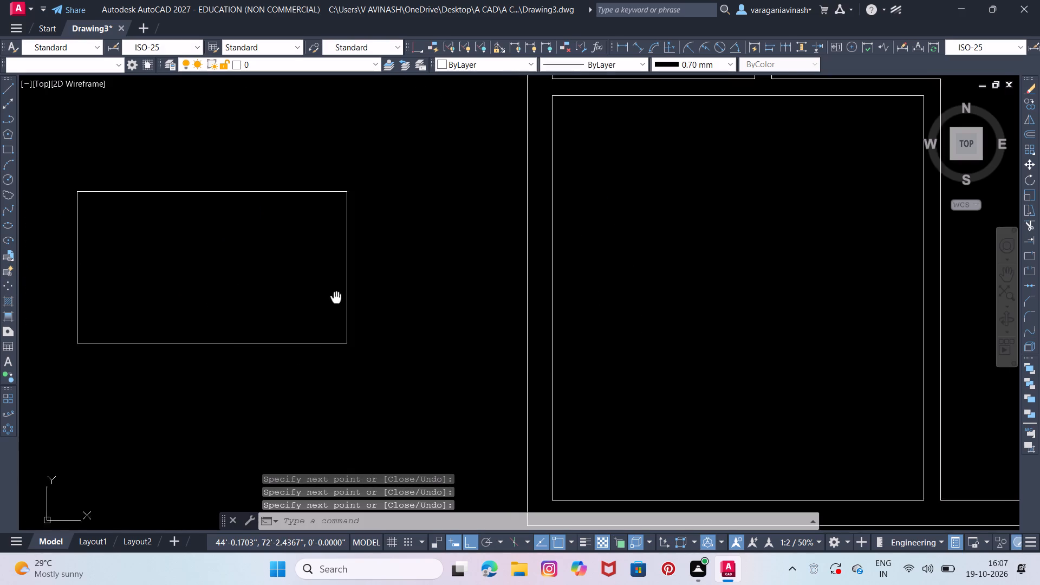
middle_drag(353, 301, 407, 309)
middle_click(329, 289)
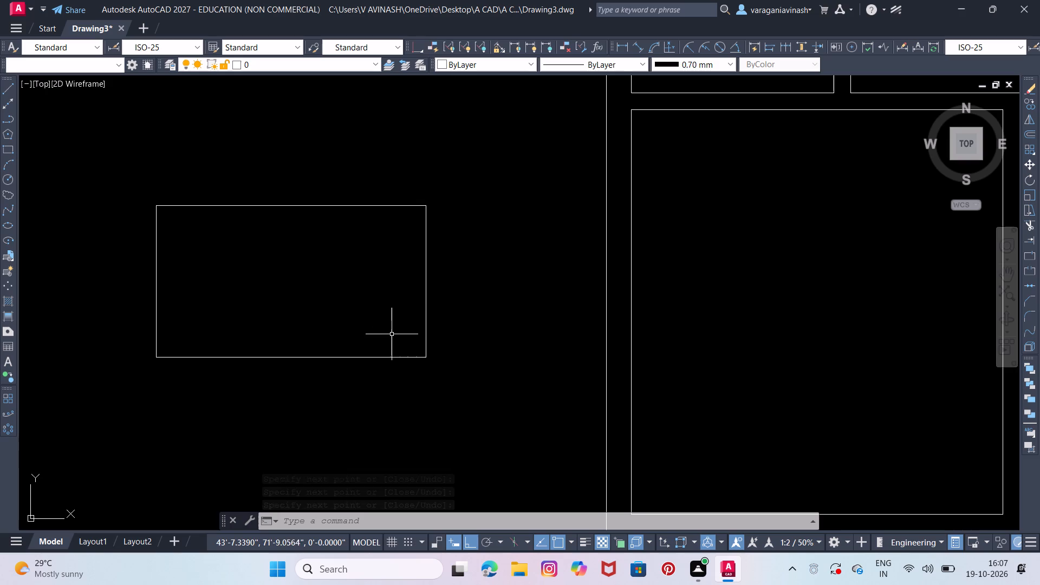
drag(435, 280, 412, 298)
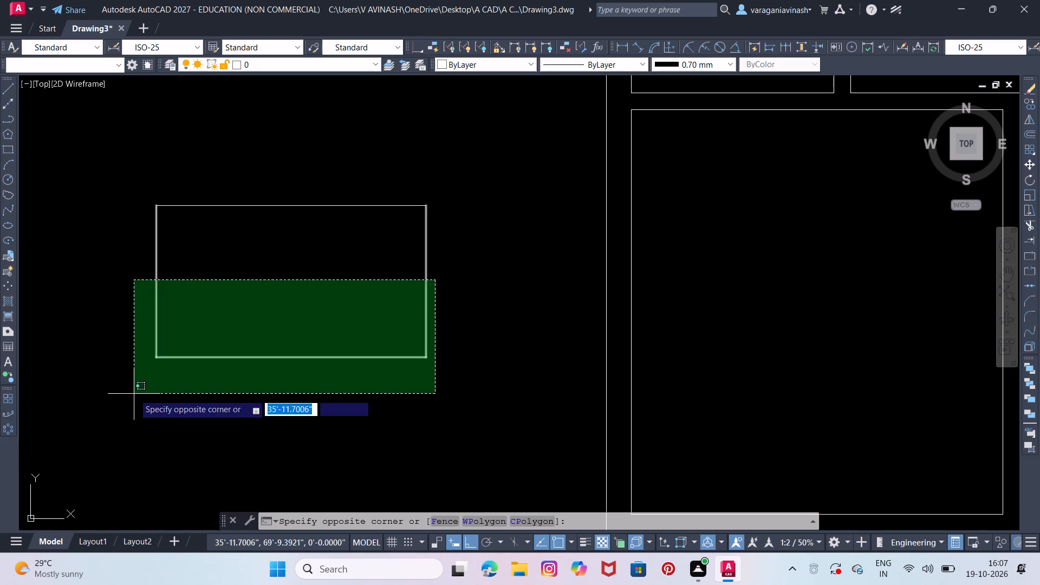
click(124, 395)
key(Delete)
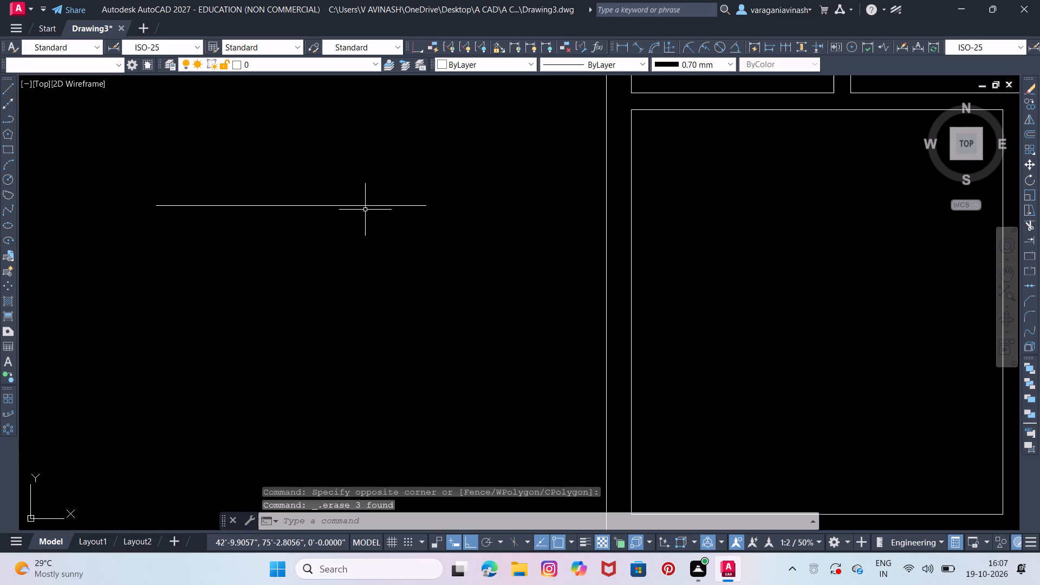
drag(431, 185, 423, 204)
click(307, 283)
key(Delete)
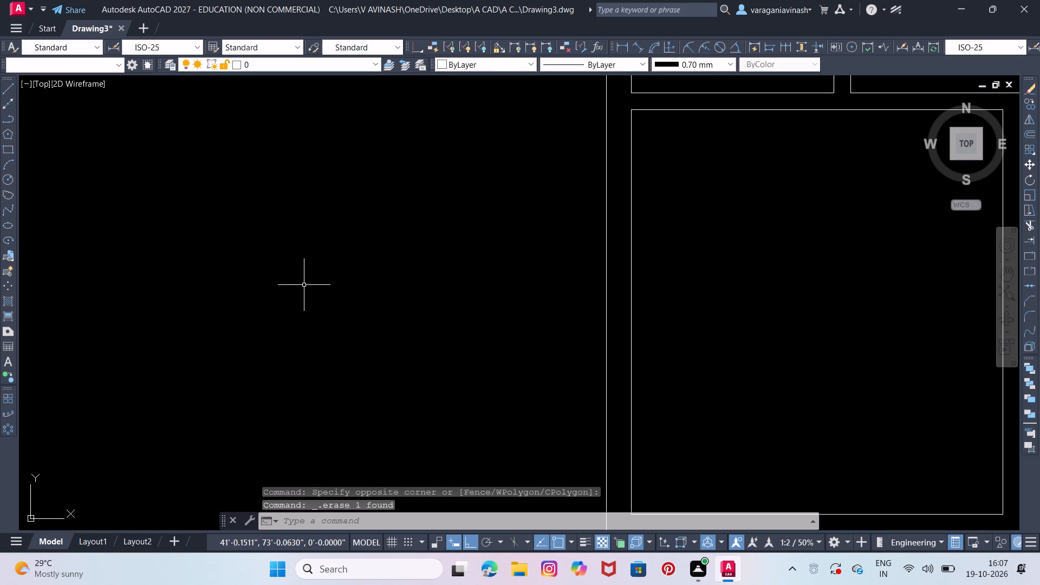
Draw a closed rectangular outline 6' wide by 5.5' tall with lines in the empty area west of the floor plan.
click(8, 88)
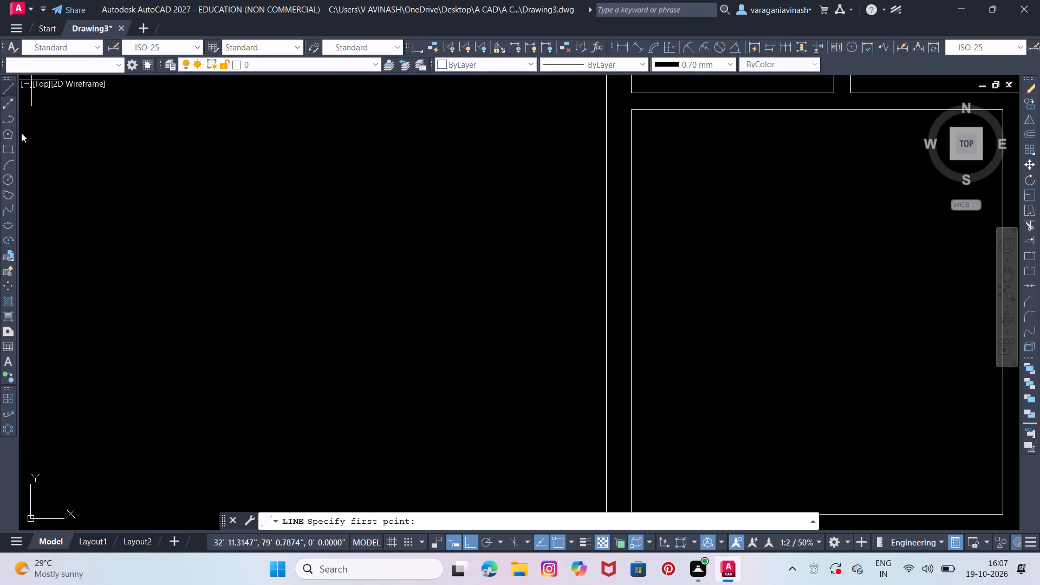
click(152, 184)
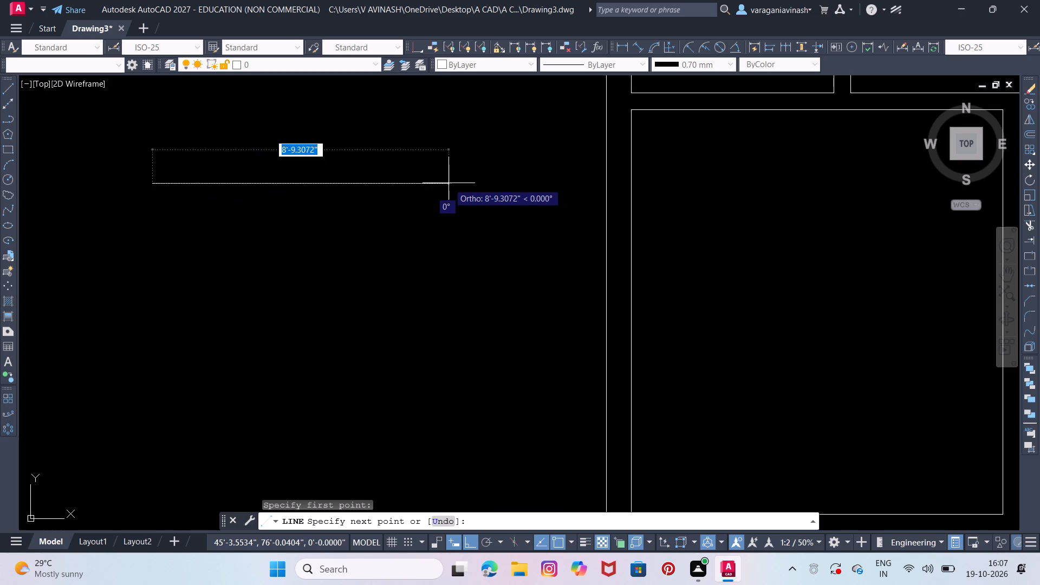
text(6')
key(Return)
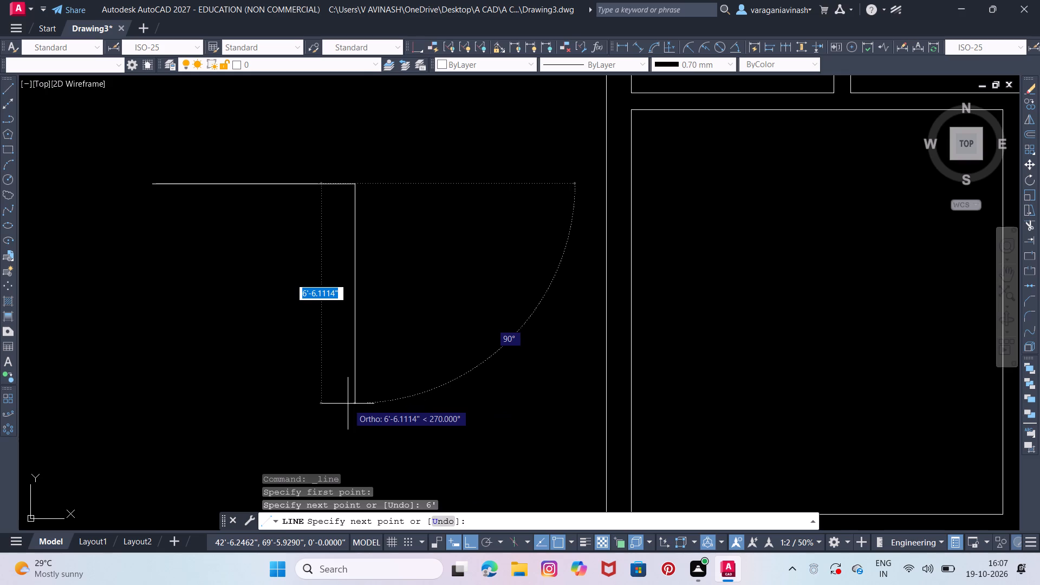
key(5)
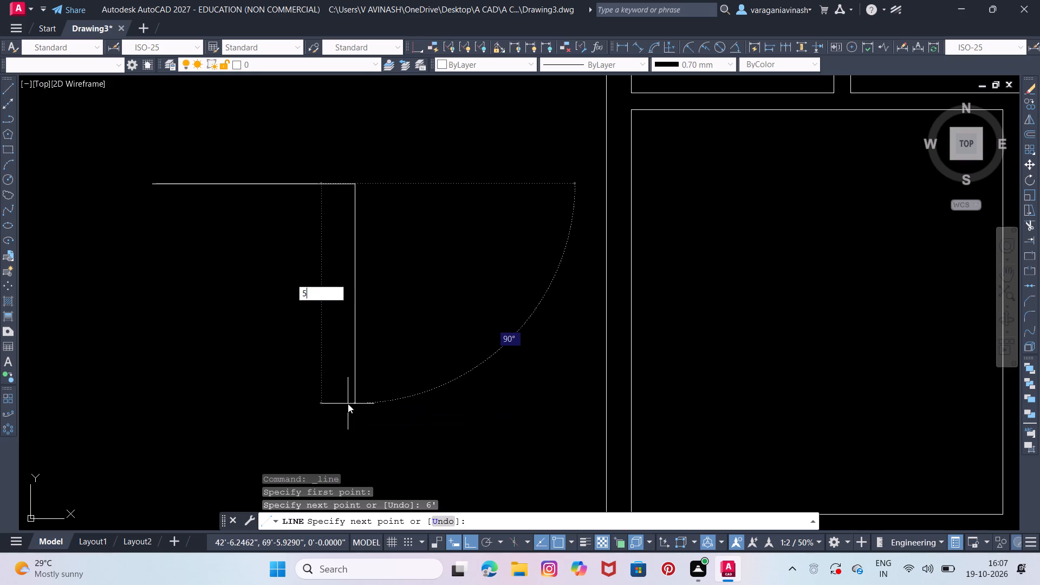
text(.5')
key(Return)
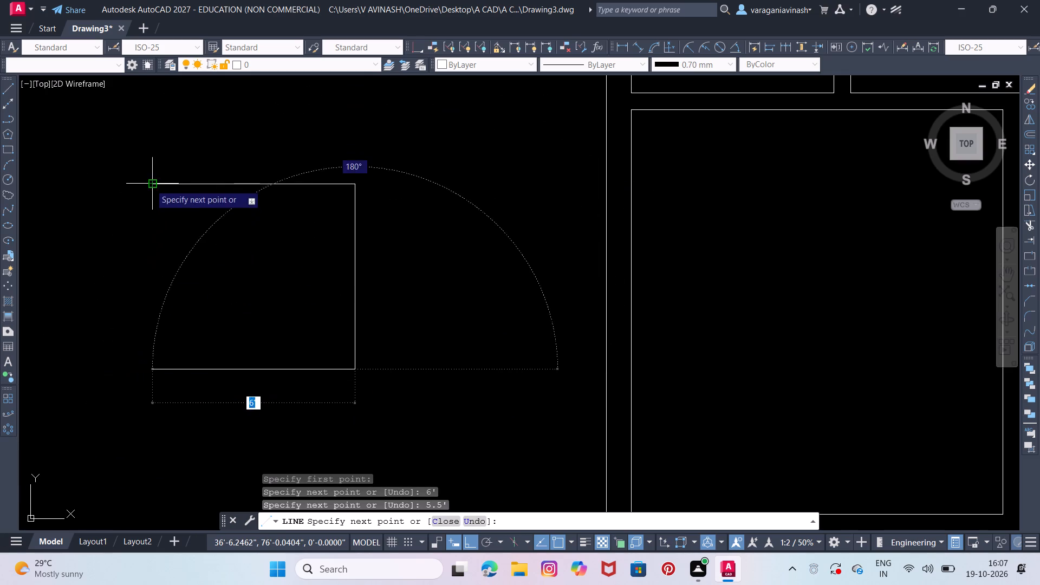
click(149, 252)
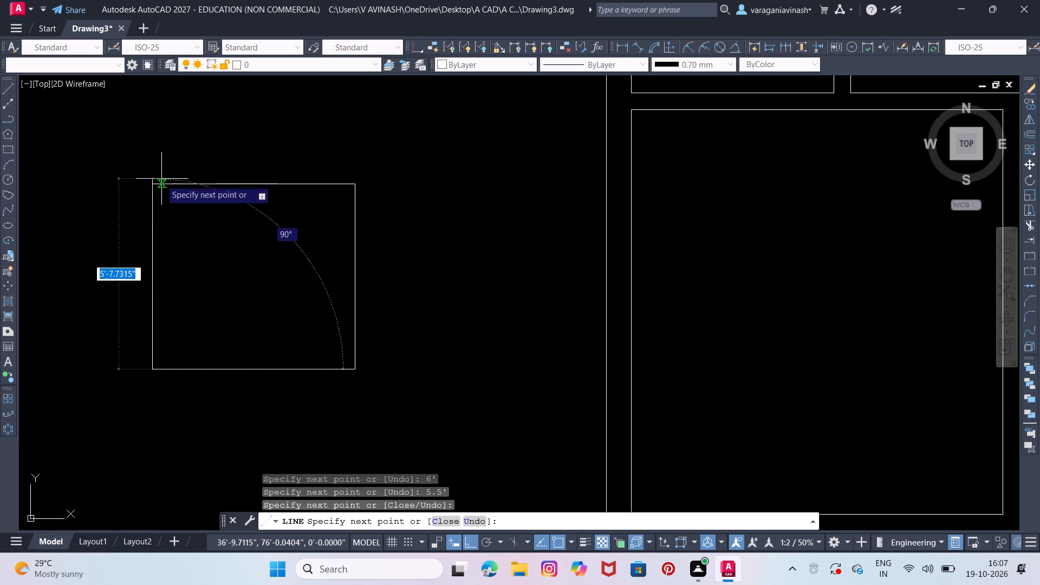
click(155, 183)
right_click(155, 183)
click(170, 194)
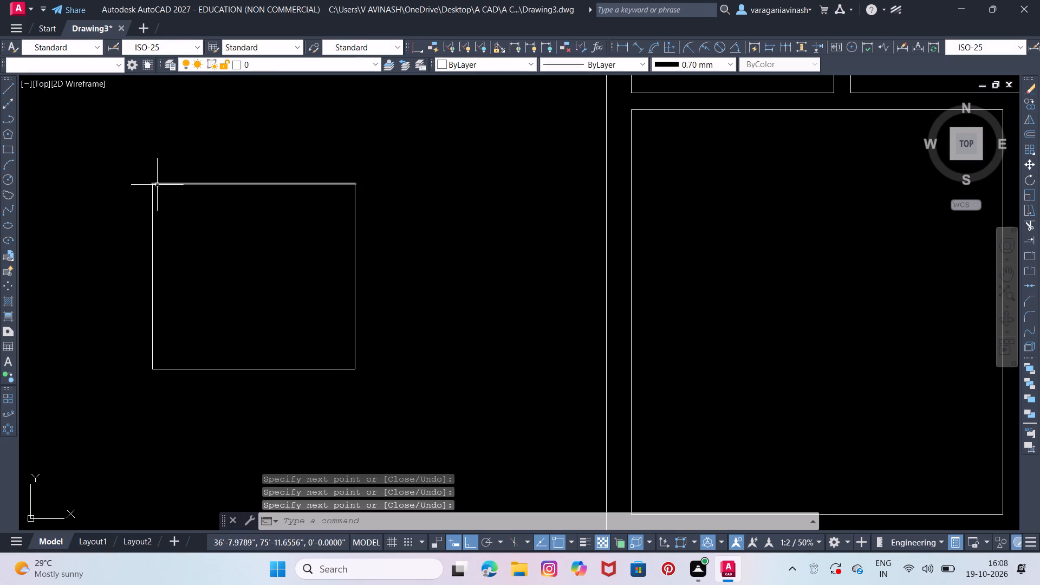
Draw a vertical line just inside the outline's west side, running from its top edge to its bottom edge.
scroll(159, 188, up, 1)
middle_drag(161, 191, 277, 154)
right_click(279, 167)
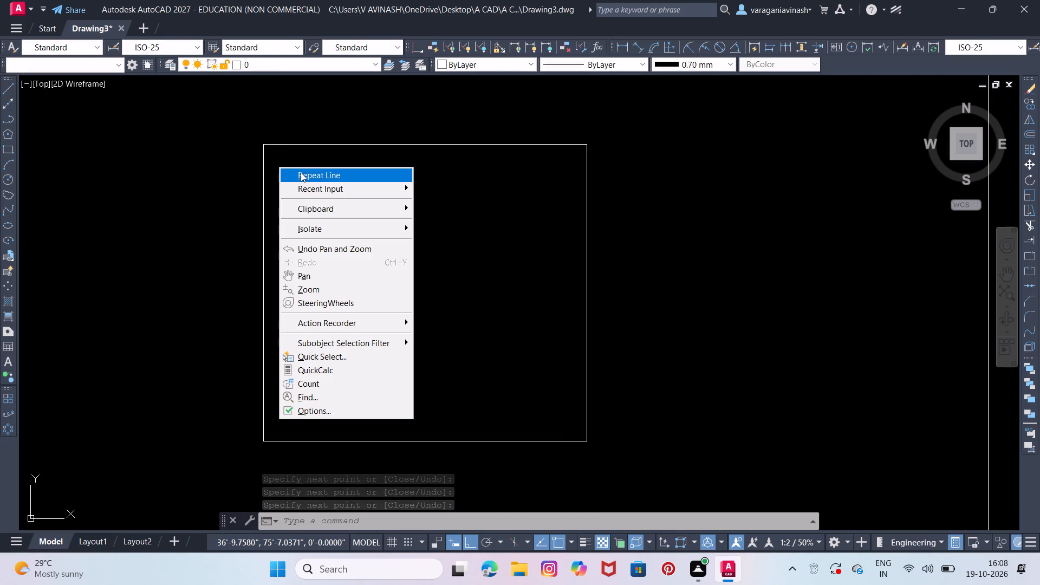
click(301, 172)
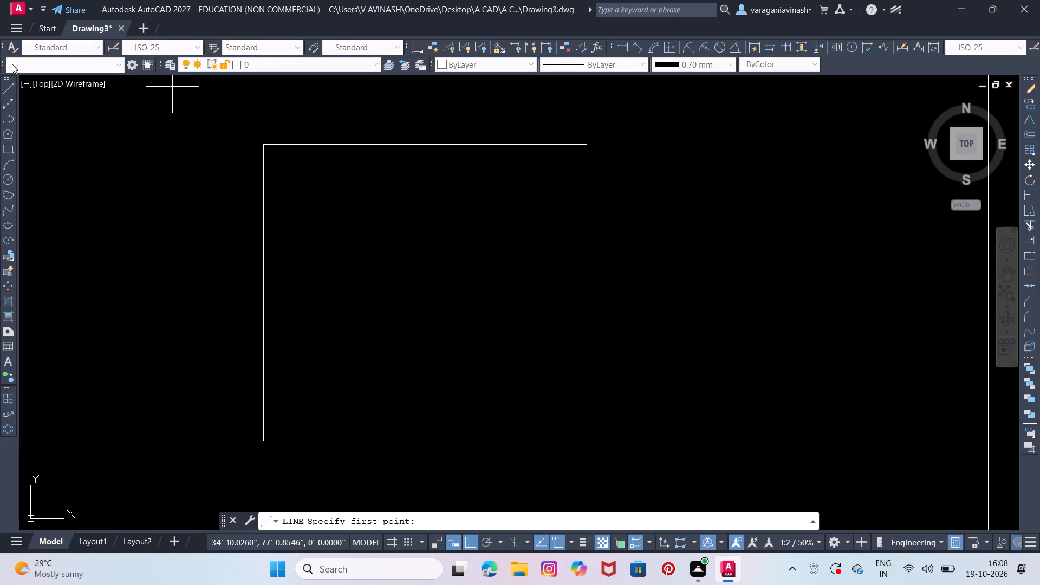
click(8, 90)
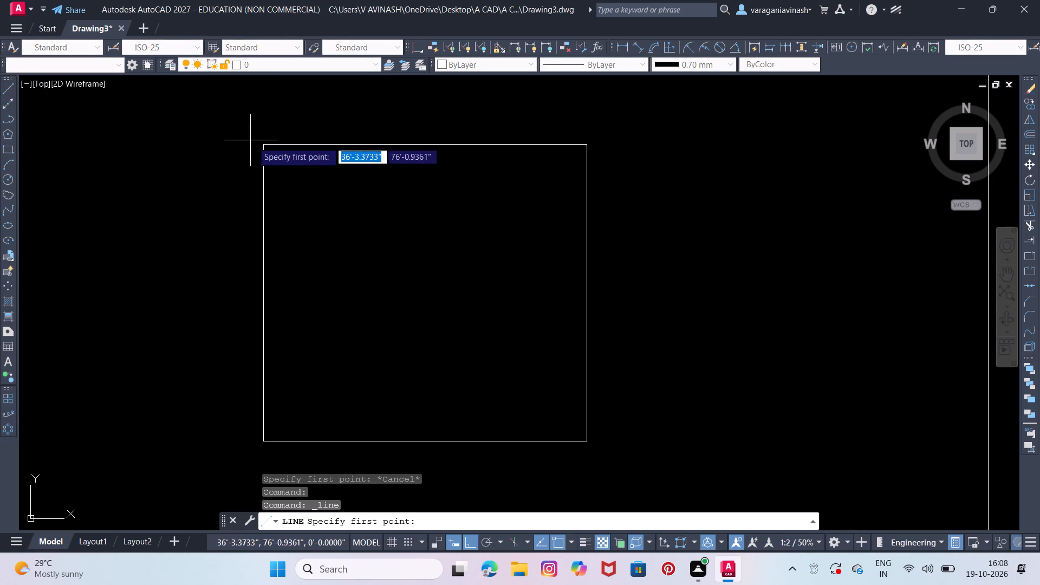
scroll(262, 146, up, 3)
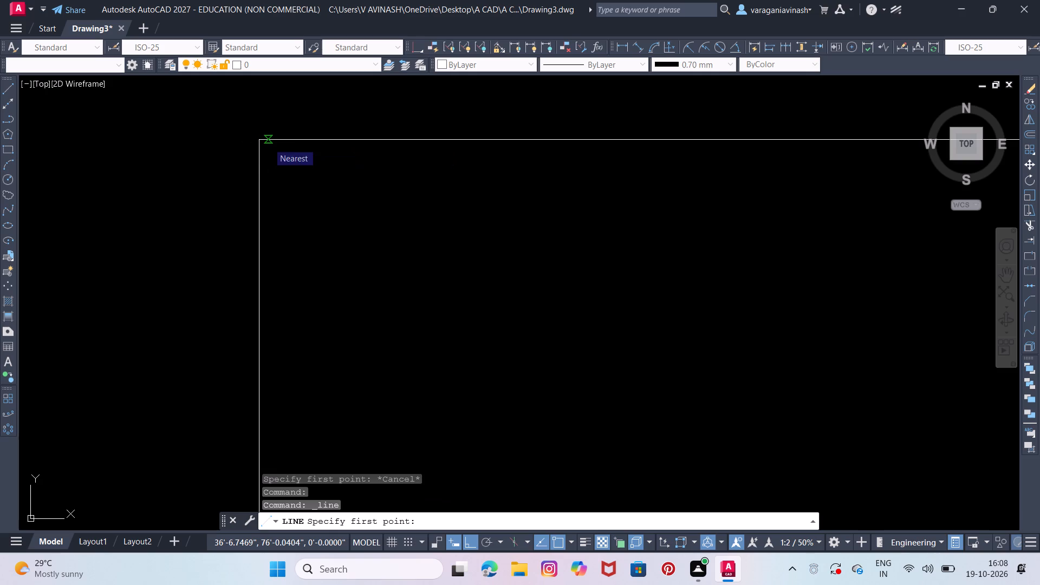
click(268, 143)
scroll(278, 197, down, 3)
middle_drag(304, 359, 304, 212)
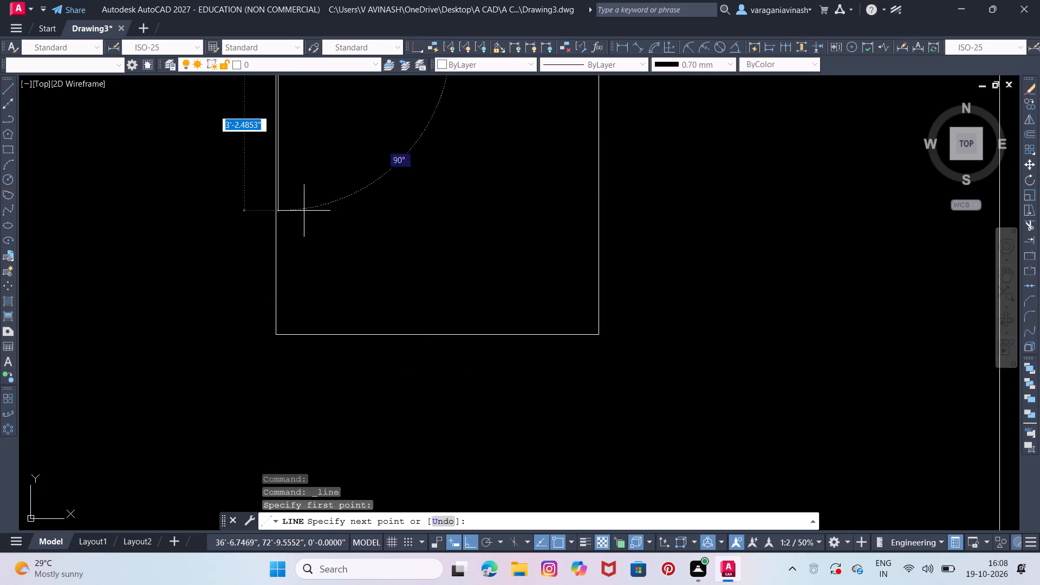
scroll(278, 336, up, 4)
click(277, 335)
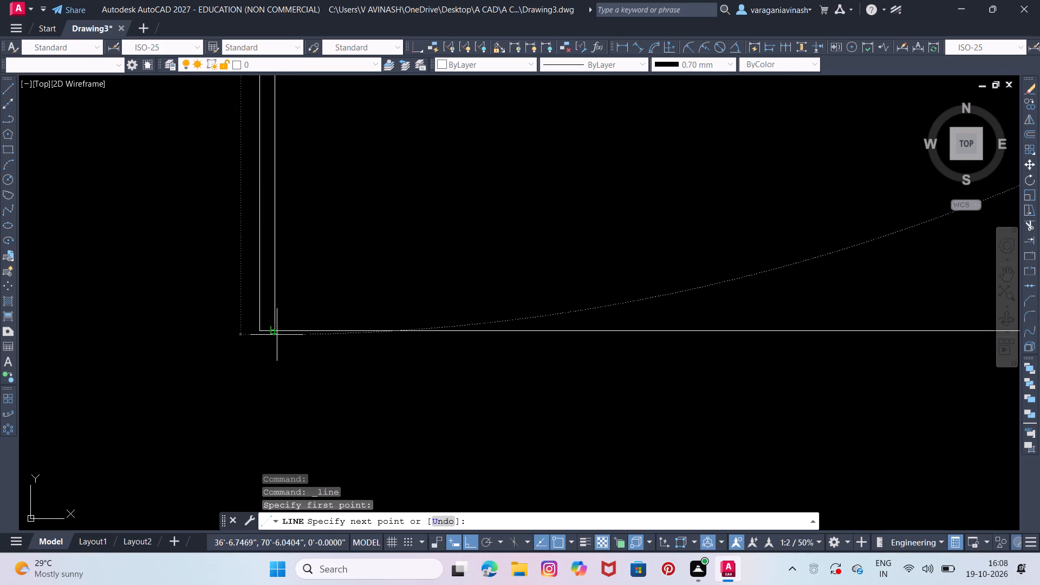
right_click(276, 333)
click(297, 339)
right_click(297, 339)
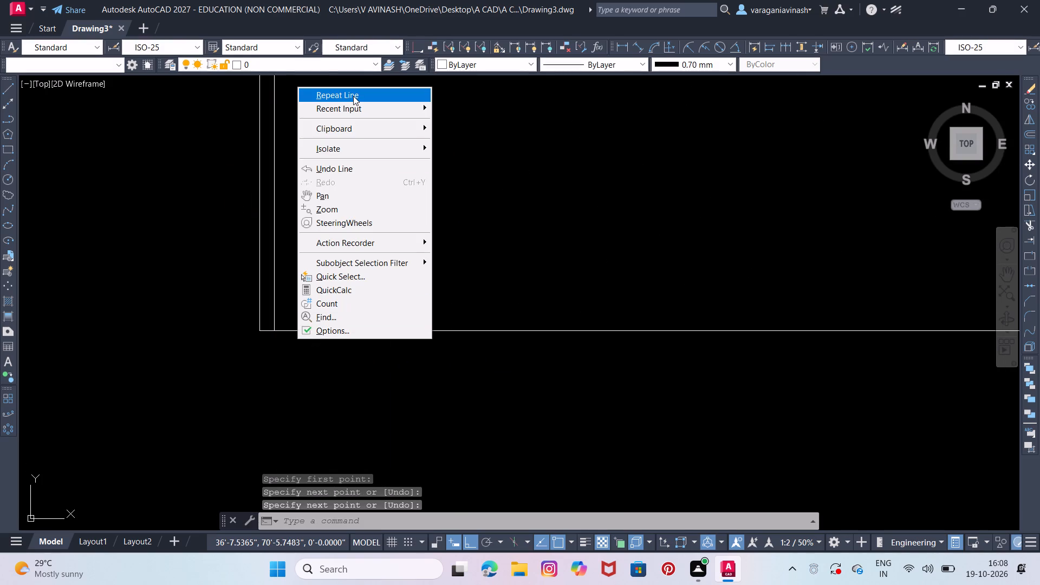
Draw a rectangle about 1'-1" wide by 2'-9" tall inside the outline's southwest corner, beside the inner vertical line.
click(5, 147)
click(5, 147)
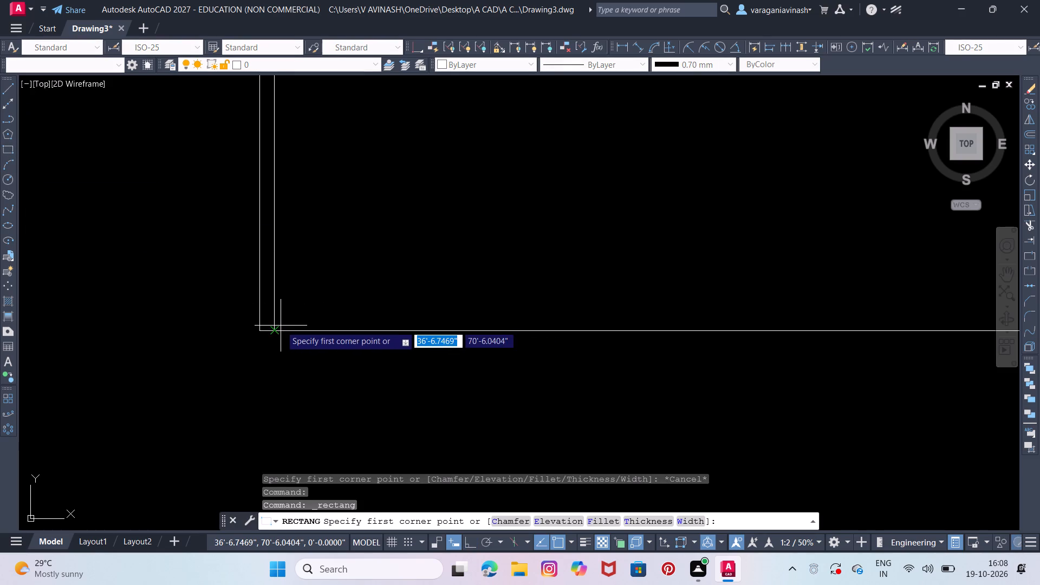
click(286, 323)
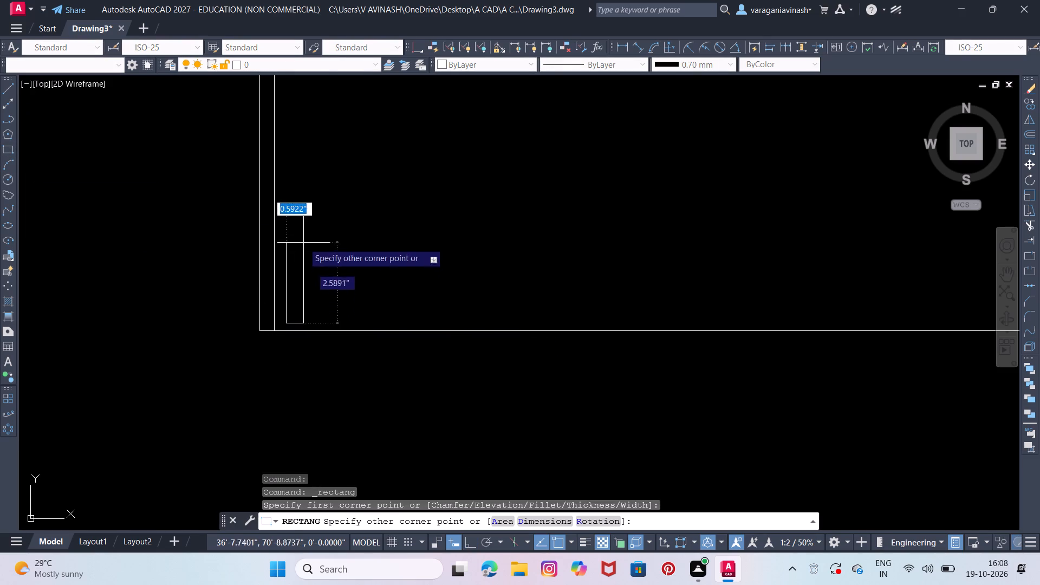
scroll(337, 201, down, 2)
middle_drag(353, 199, 276, 351)
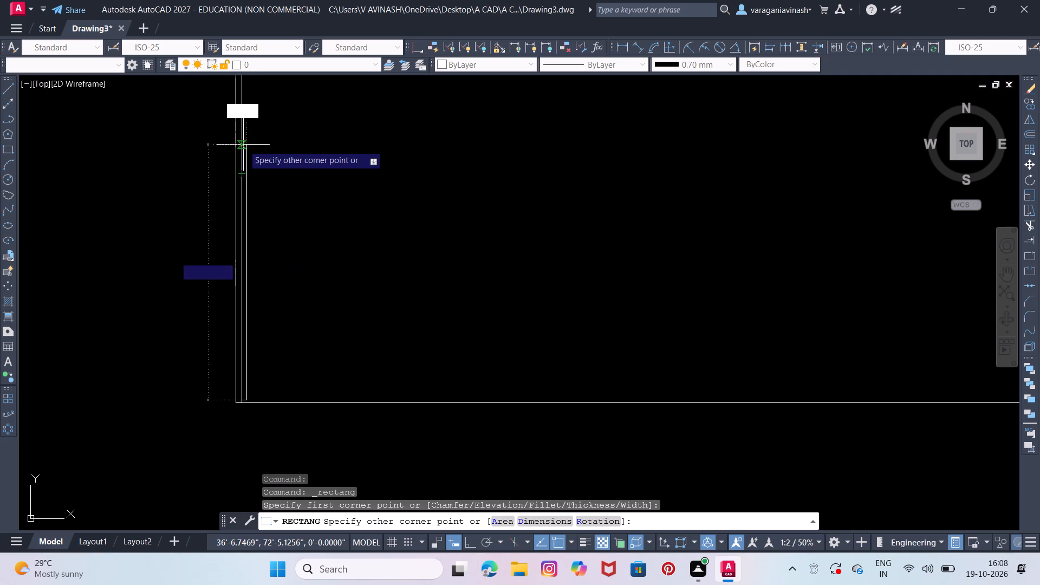
scroll(243, 148, down, 2)
middle_drag(244, 163, 223, 251)
middle_drag(214, 279, 198, 355)
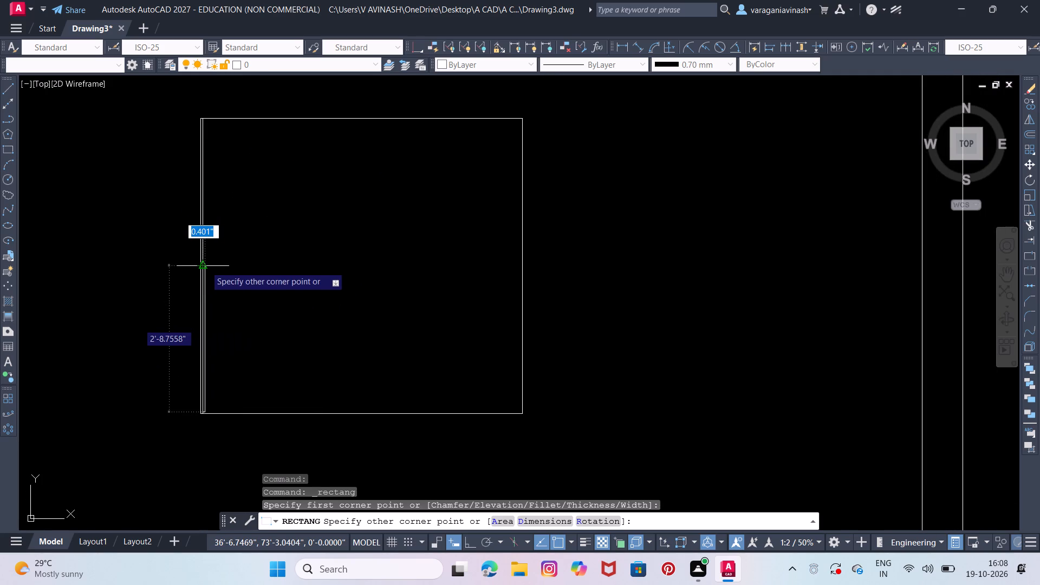
click(263, 270)
Copy the small rectangle straight up from its bottom-edge midpoint to its top-edge midpoint, stacking the copy directly above it.
click(263, 270)
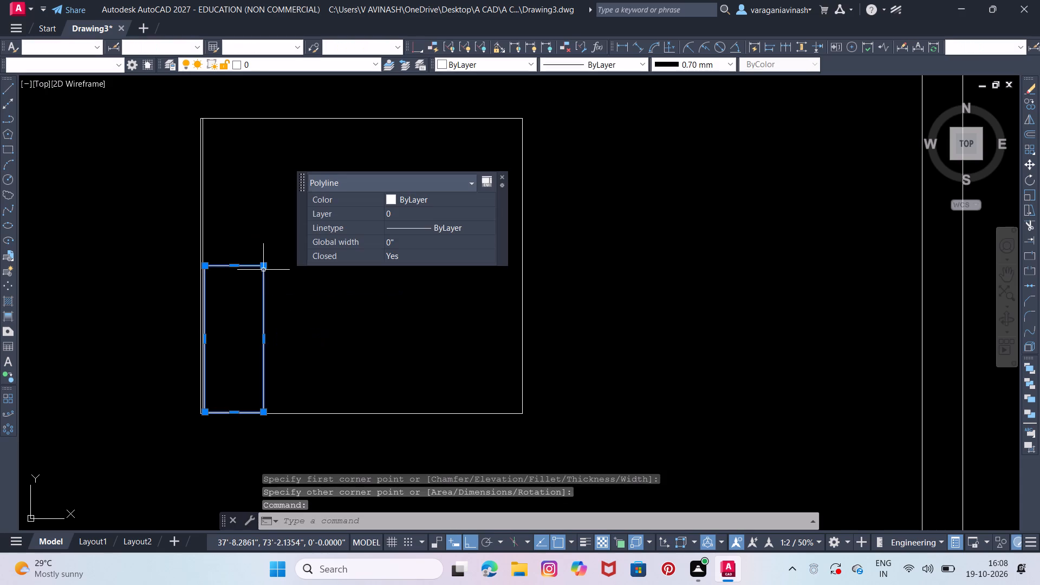
right_click(259, 285)
click(315, 333)
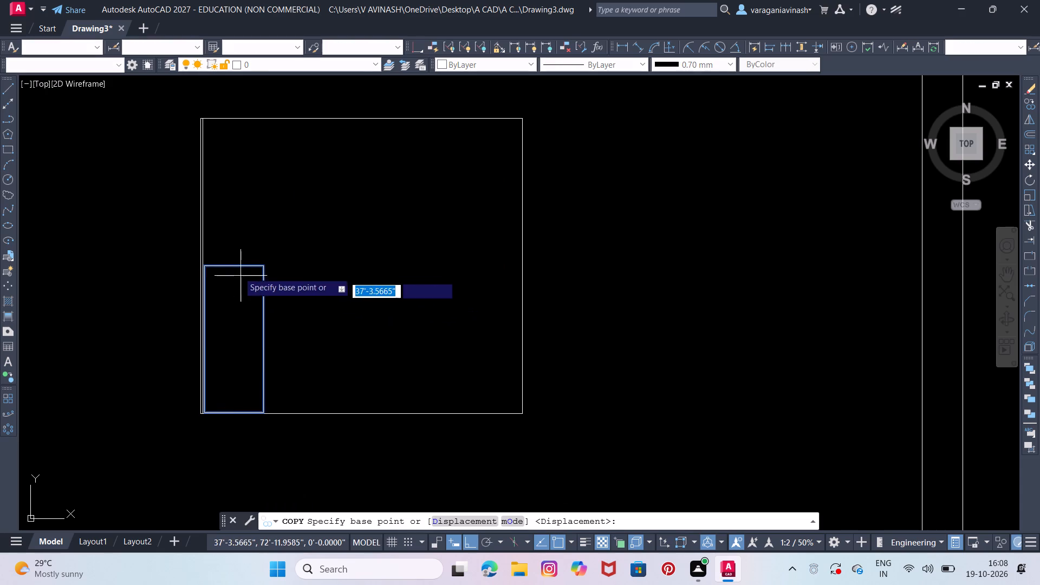
click(236, 413)
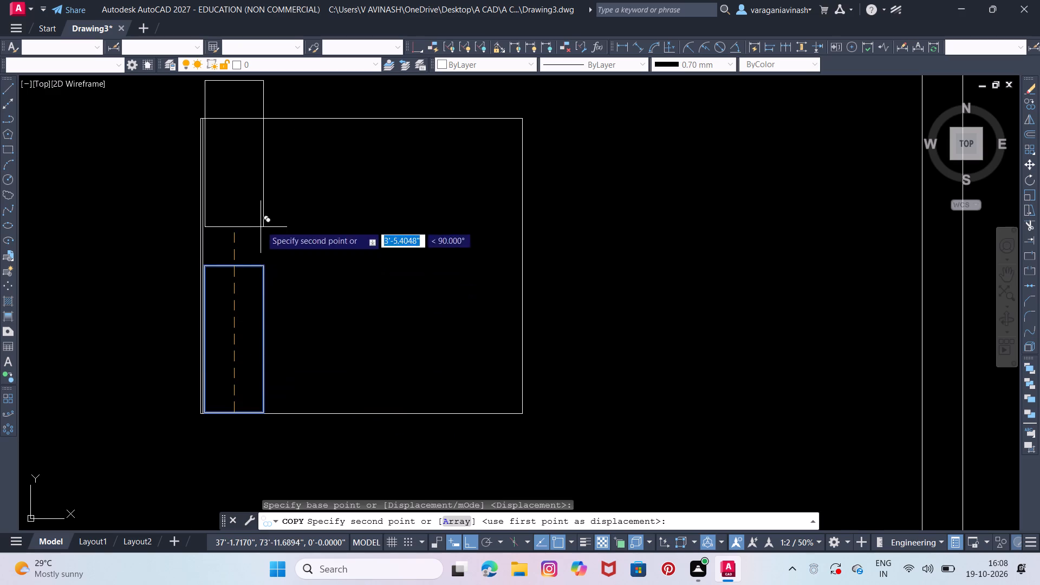
scroll(236, 266, up, 3)
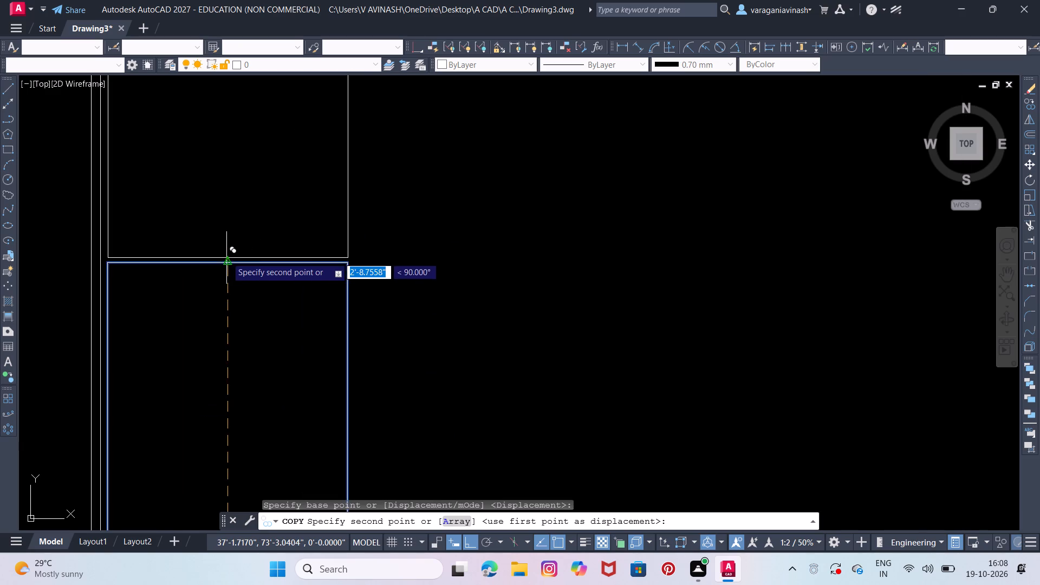
click(225, 262)
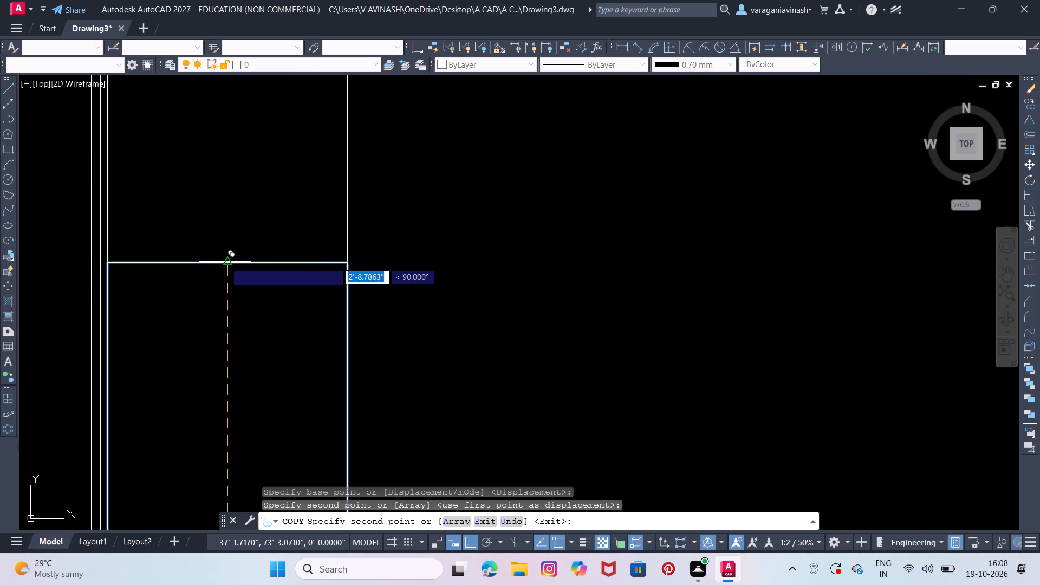
scroll(235, 260, down, 4)
middle_drag(344, 242, 344, 282)
scroll(259, 180, up, 2)
scroll(257, 209, down, 2)
middle_drag(296, 216, 297, 200)
key(Escape)
key(Escape)
scroll(272, 220, up, 2)
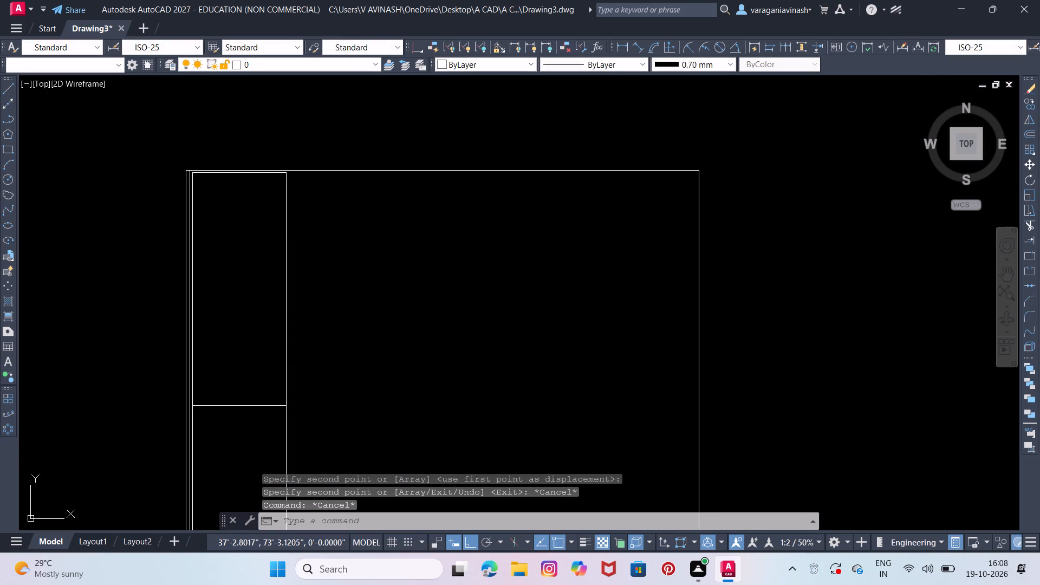
Shorten the upper rectangle by stretching its bottom edge slightly up and its top edge slightly down from the outline.
click(247, 405)
click(237, 406)
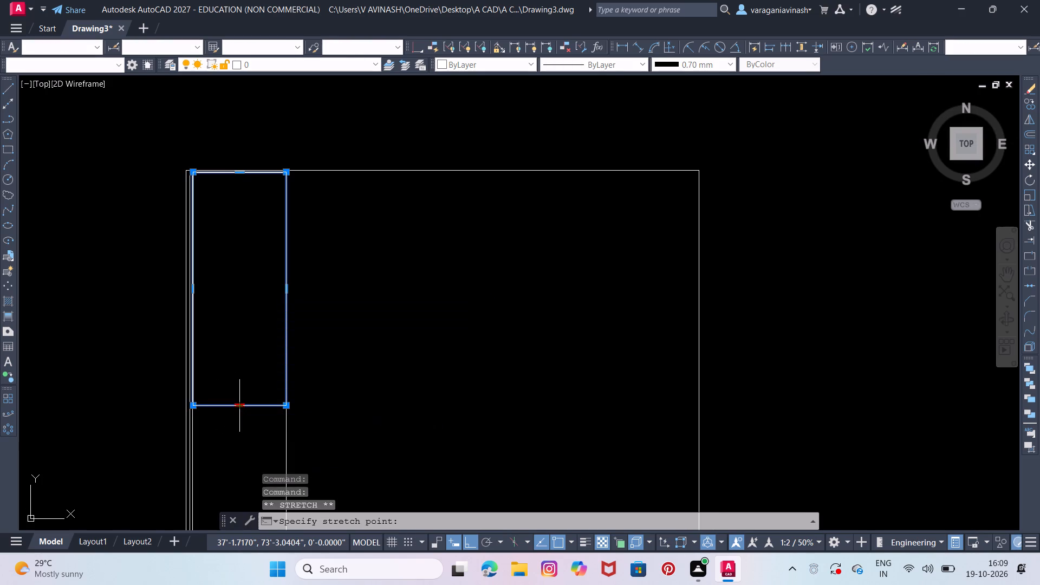
click(240, 395)
click(243, 169)
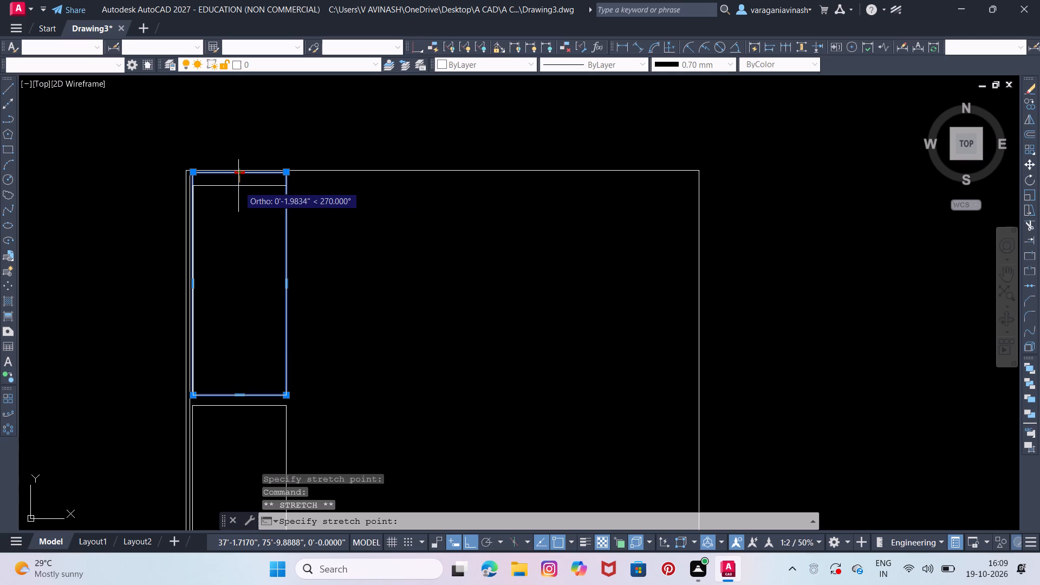
click(242, 179)
Stretch the lower rectangle's bottom edge up about 1.6" to leave a gap above the outline's base.
middle_drag(256, 326, 295, 196)
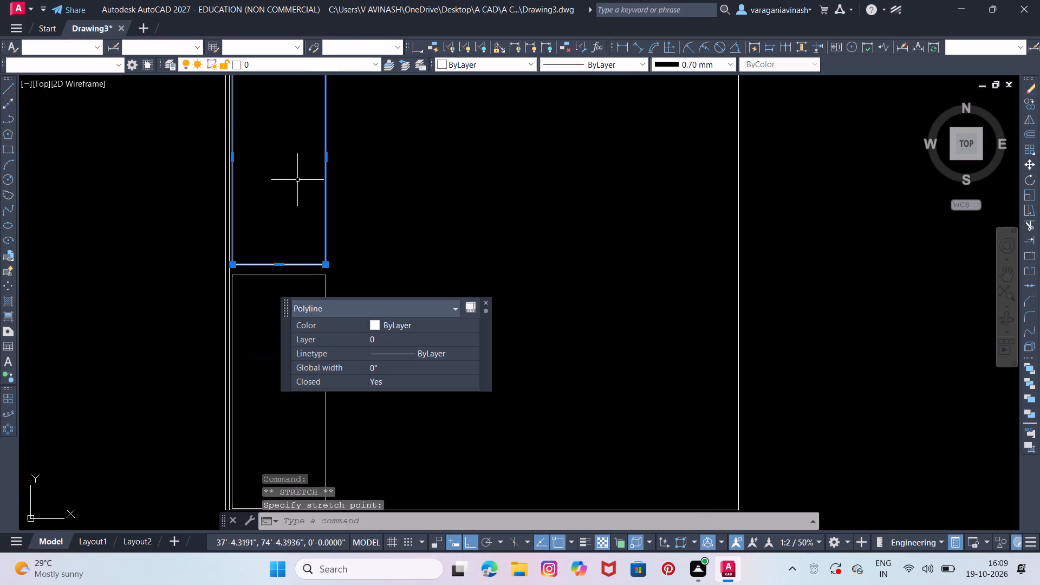
middle_drag(239, 266, 252, 197)
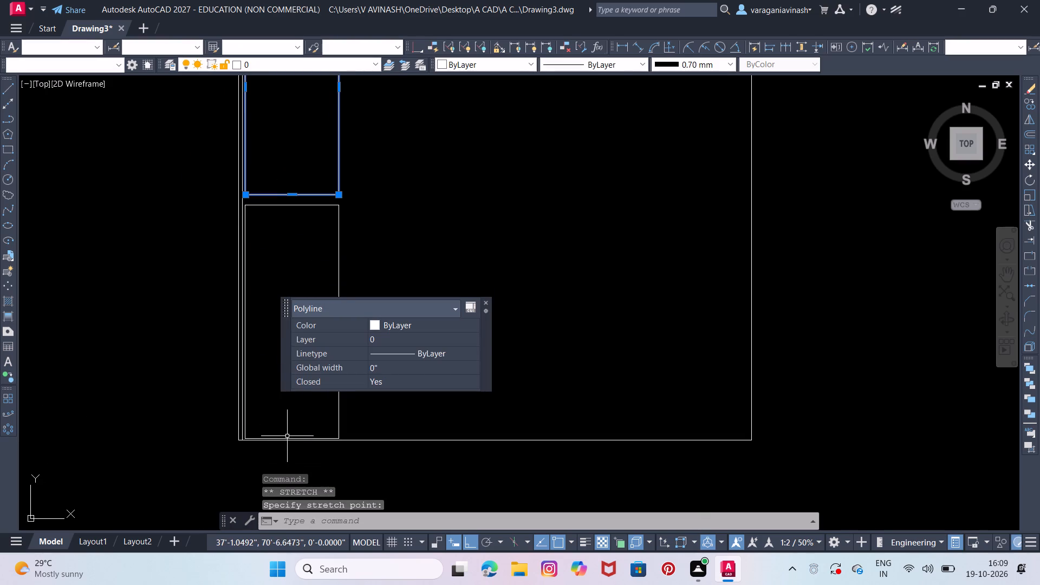
click(287, 439)
click(290, 439)
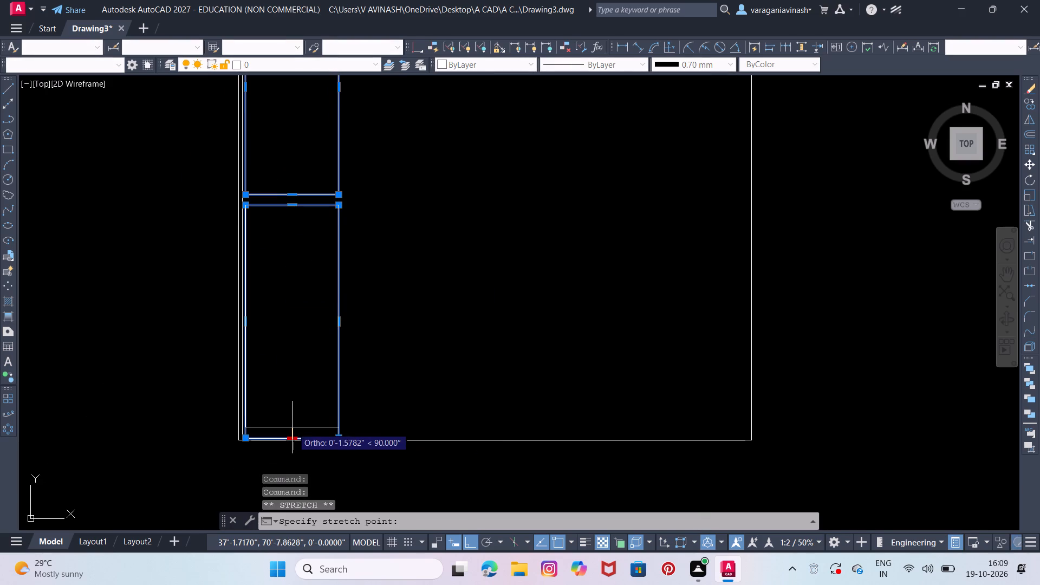
click(292, 427)
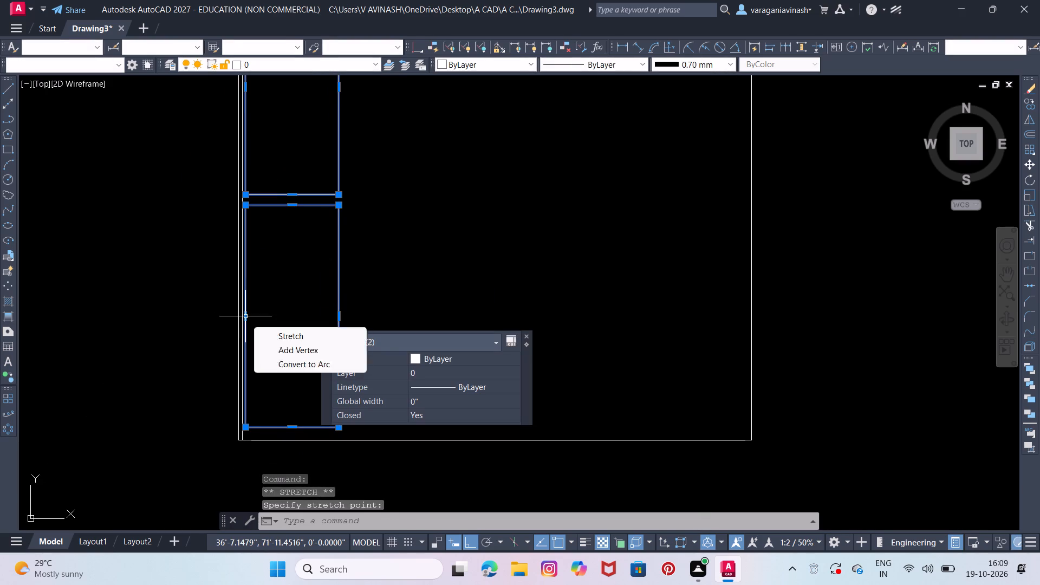
Stretch the west edges of the lower and upper rectangles slightly east, keeping them aligned with each other.
click(245, 316)
click(251, 318)
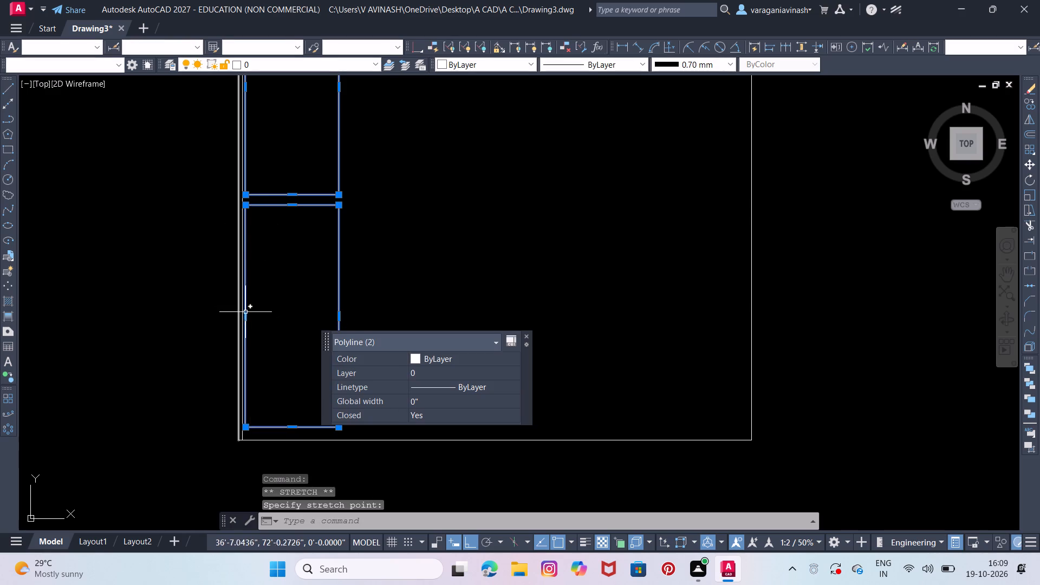
click(245, 318)
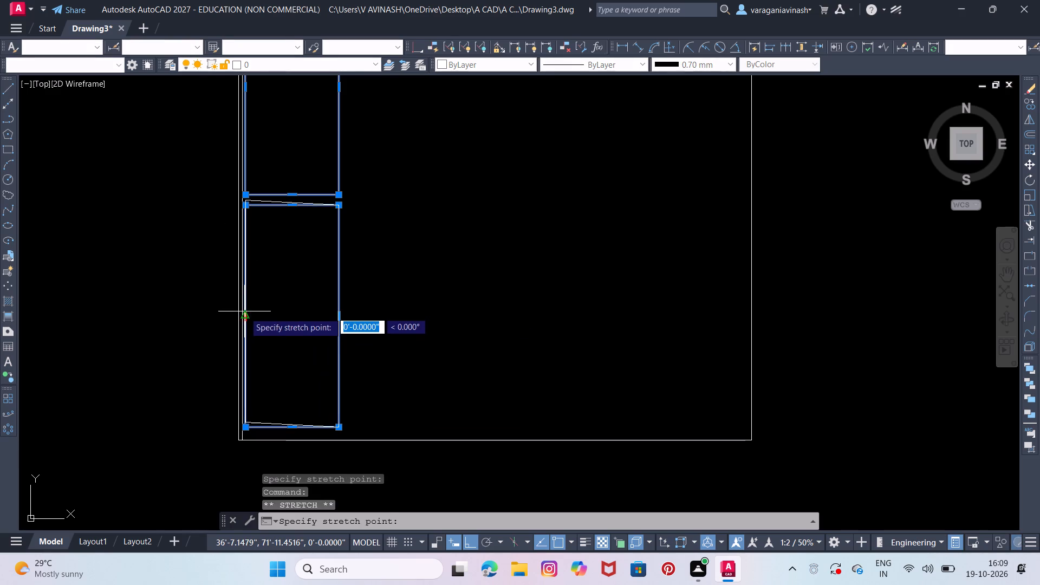
click(253, 318)
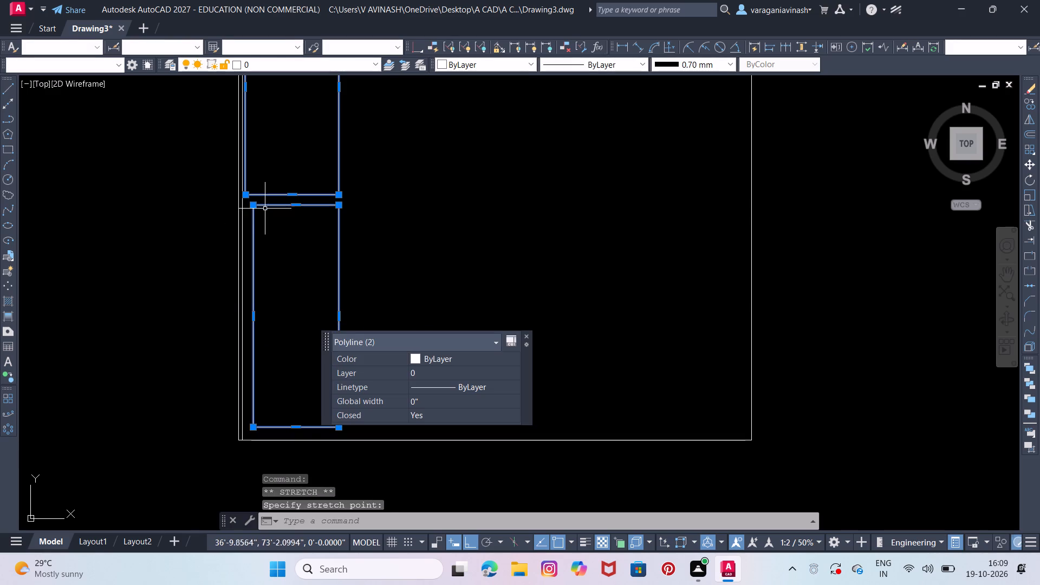
middle_drag(265, 224, 263, 338)
click(242, 200)
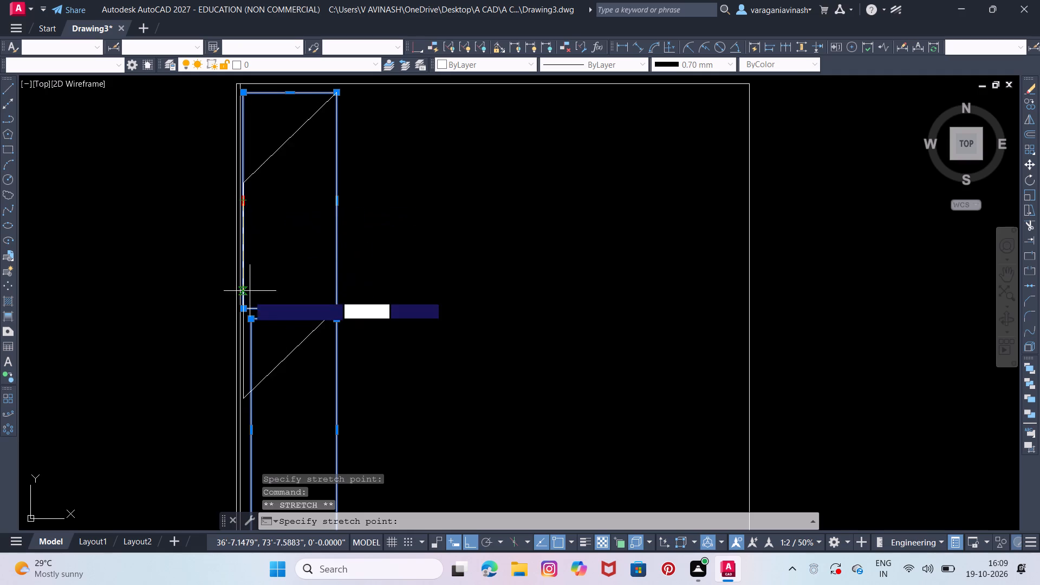
click(256, 196)
key(Escape)
Fillet the northeast corner of the lower rectangle with a 0.1' radius.
scroll(334, 192, down, 1)
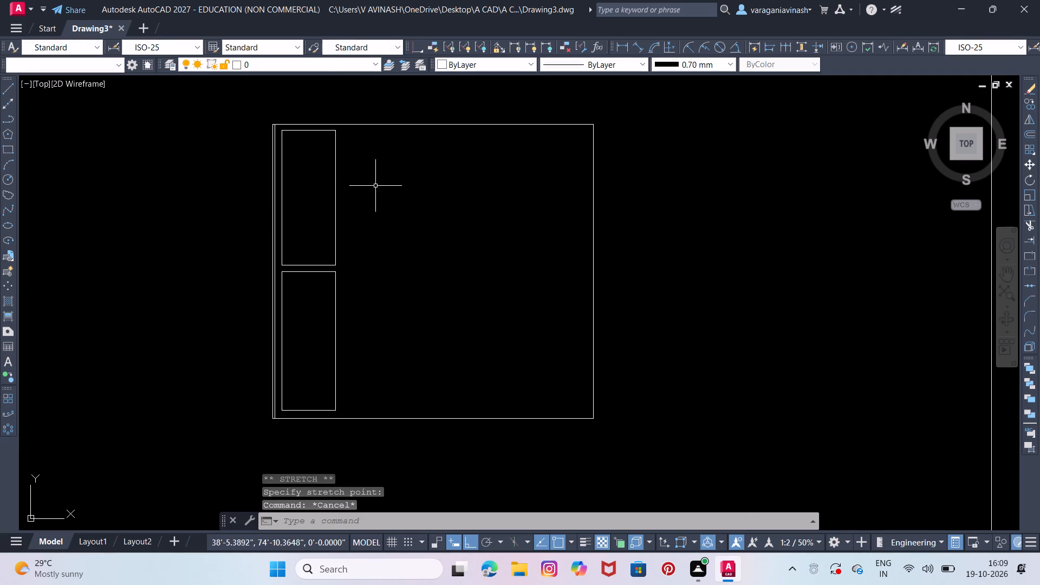
scroll(373, 189, down, 1)
middle_drag(339, 187, 322, 187)
click(347, 203)
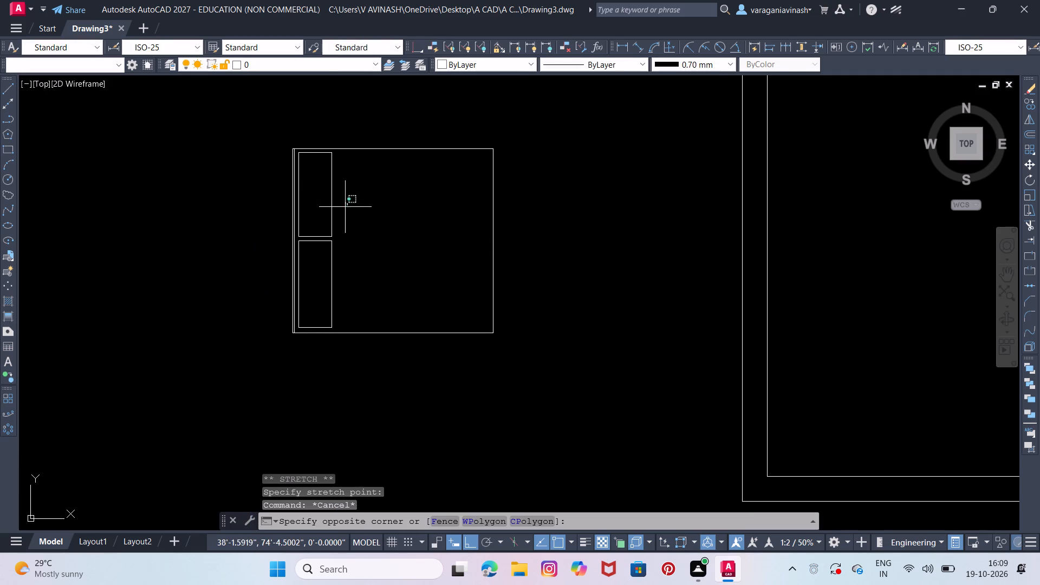
click(323, 260)
text(FIL)
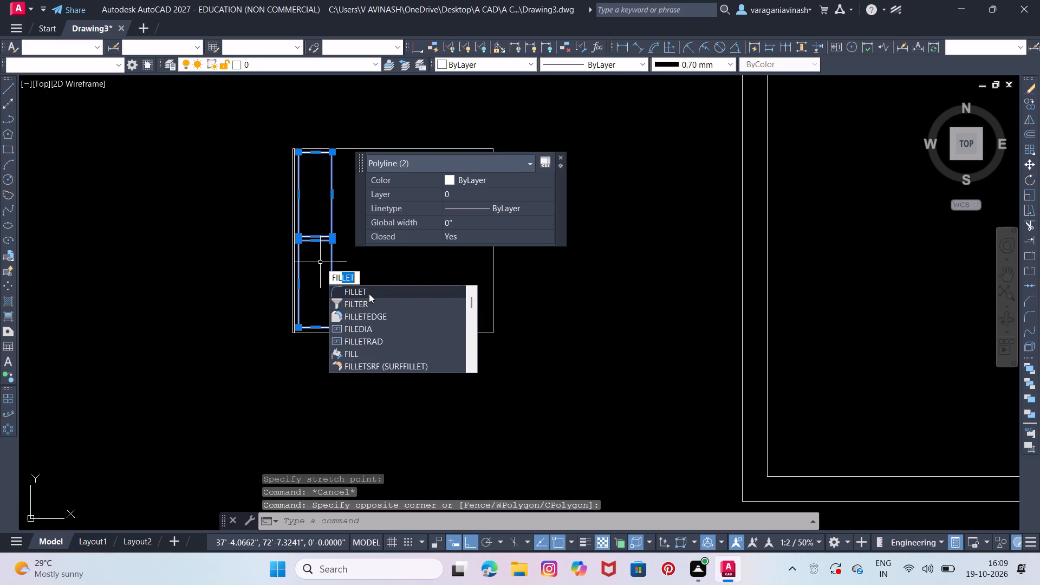
click(369, 294)
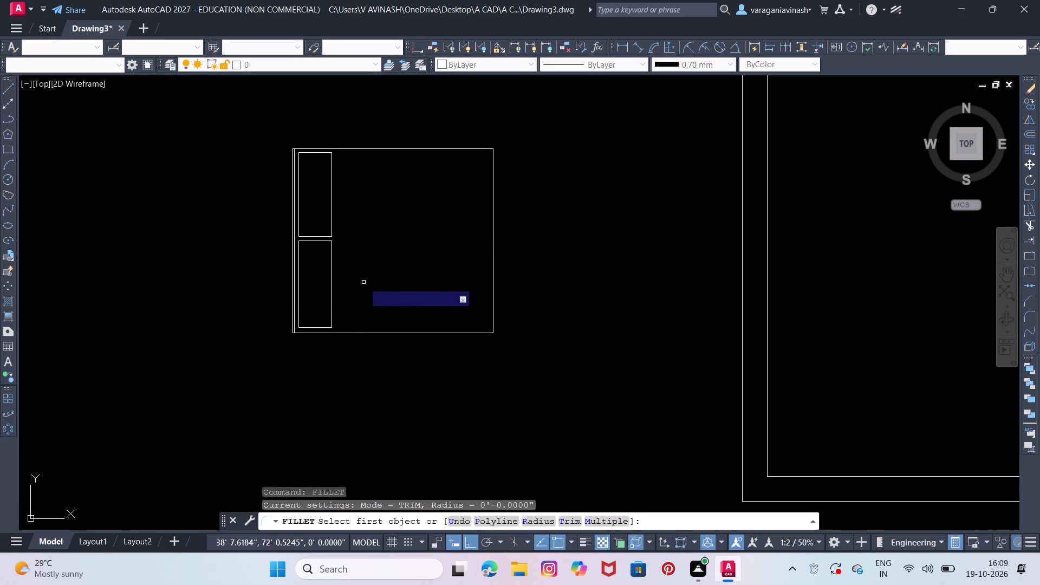
key(r)
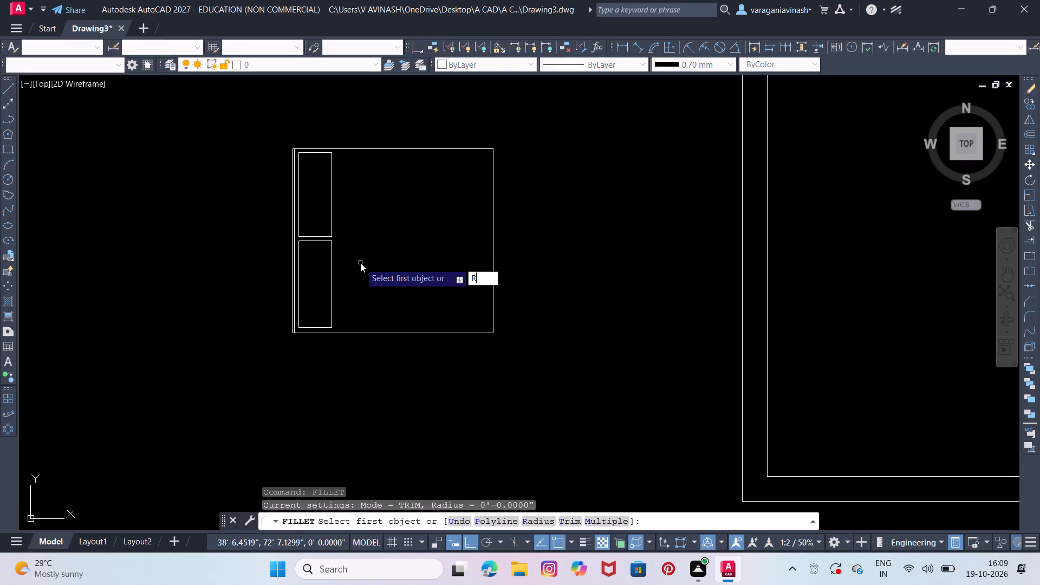
key(Return)
key(1)
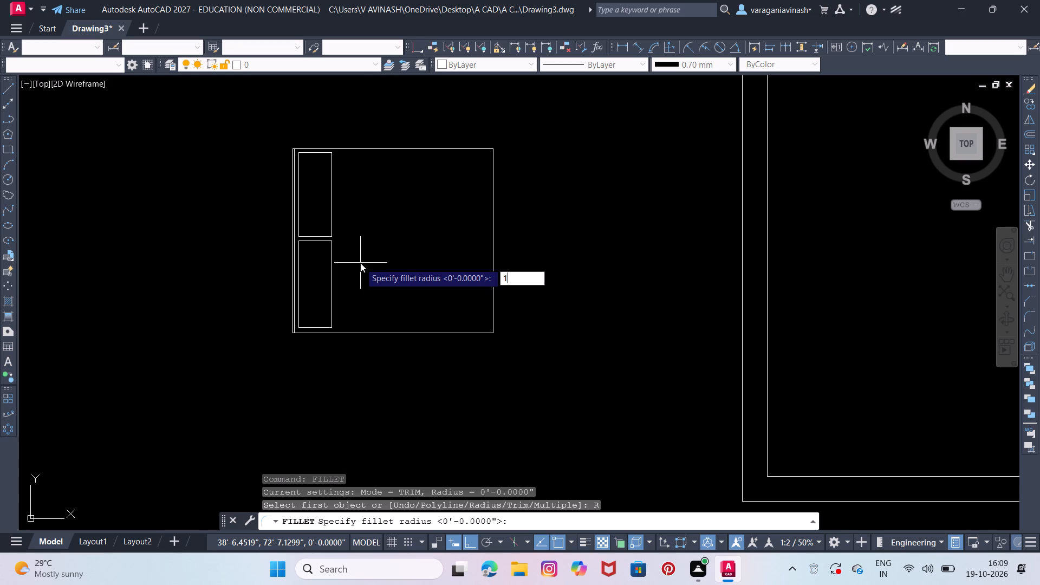
text('')
key(BackSpace)
key(BackSpace)
key(BackSpace)
key(BackSpace)
text(0.)
text(1')
key(Return)
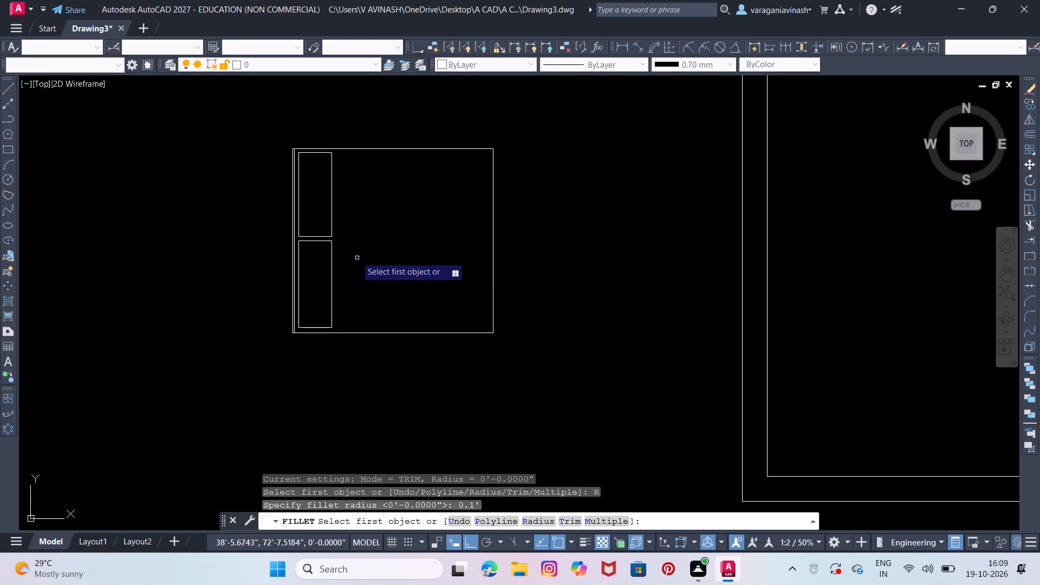
scroll(328, 237, up, 3)
click(328, 250)
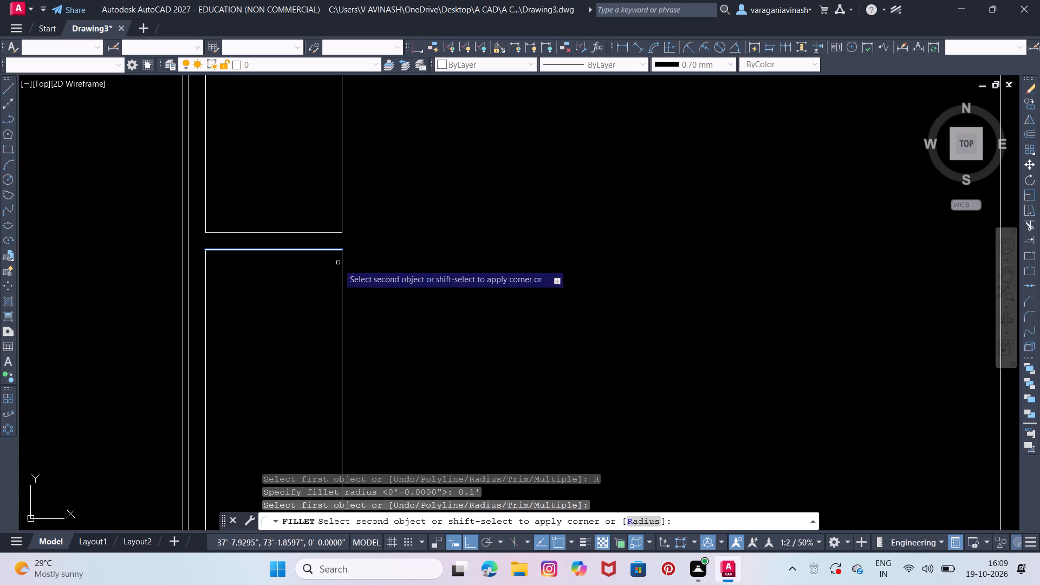
click(341, 267)
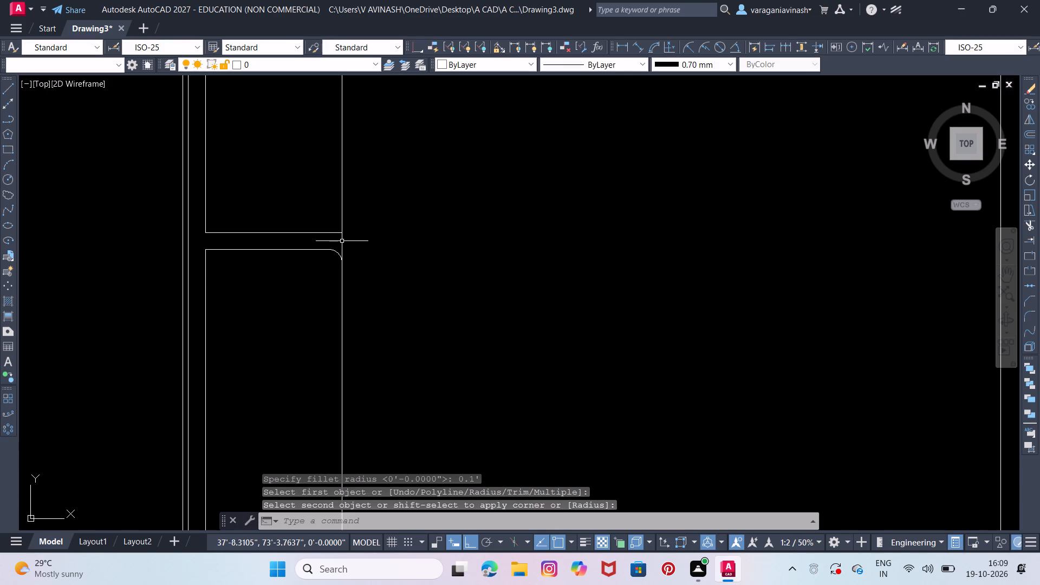
key(Escape)
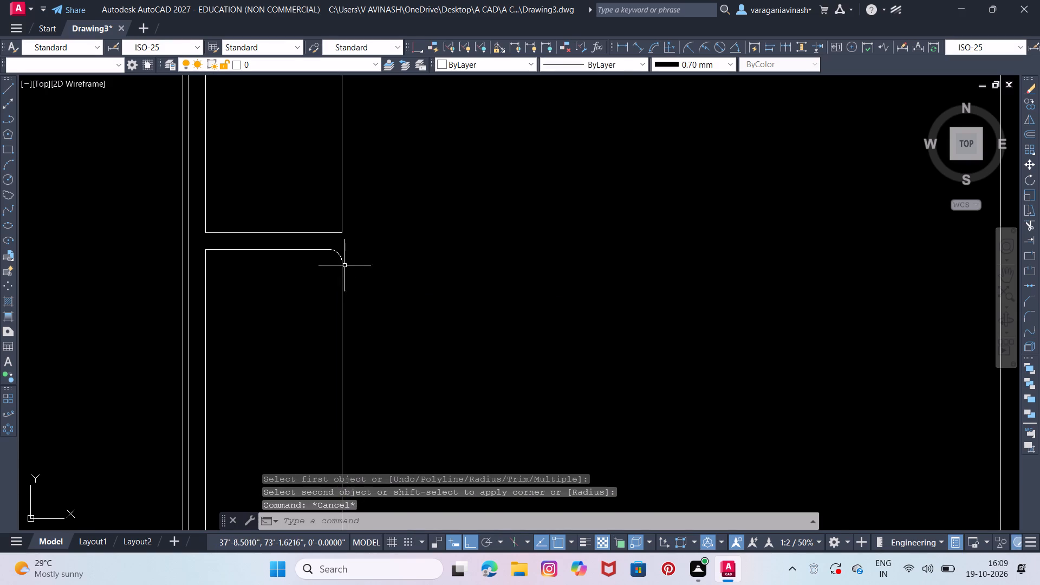
Fillet the northwest corner of the lower rectangle with a 0.1' radius.
scroll(342, 265, down, 1)
middle_click(345, 256)
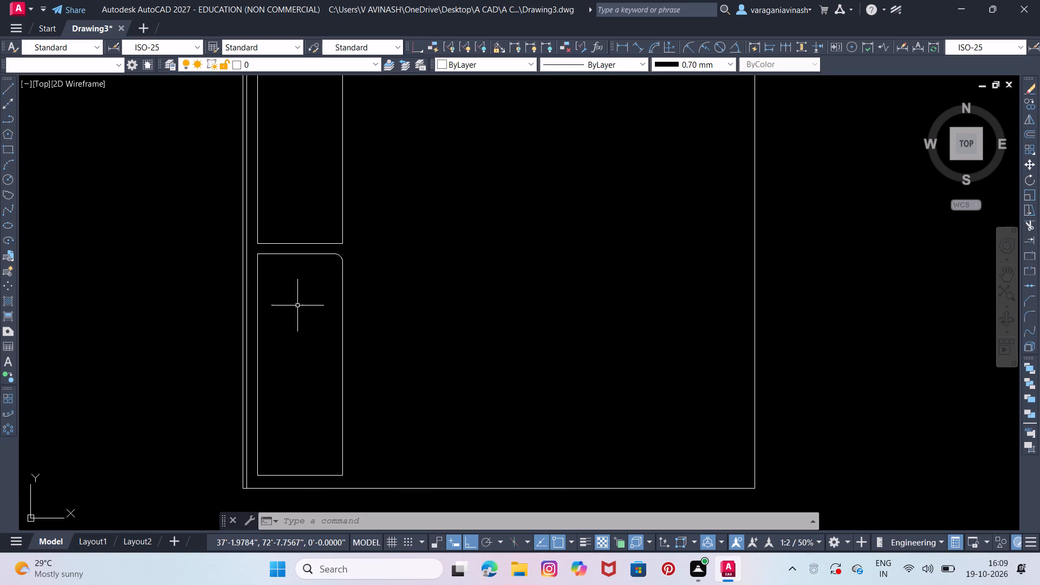
scroll(282, 282, up, 1)
middle_drag(311, 284, 407, 199)
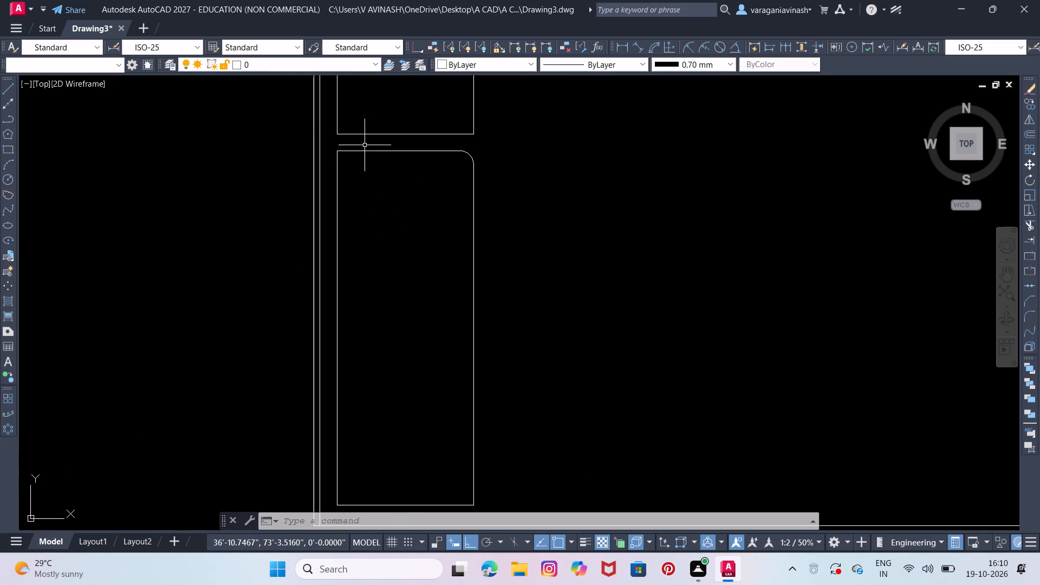
text(FI)
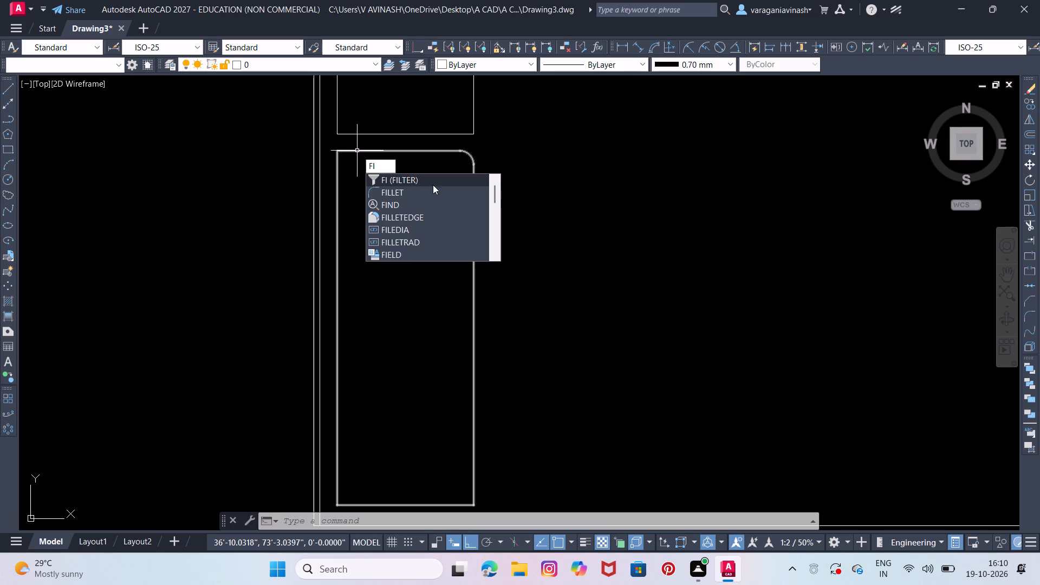
click(403, 189)
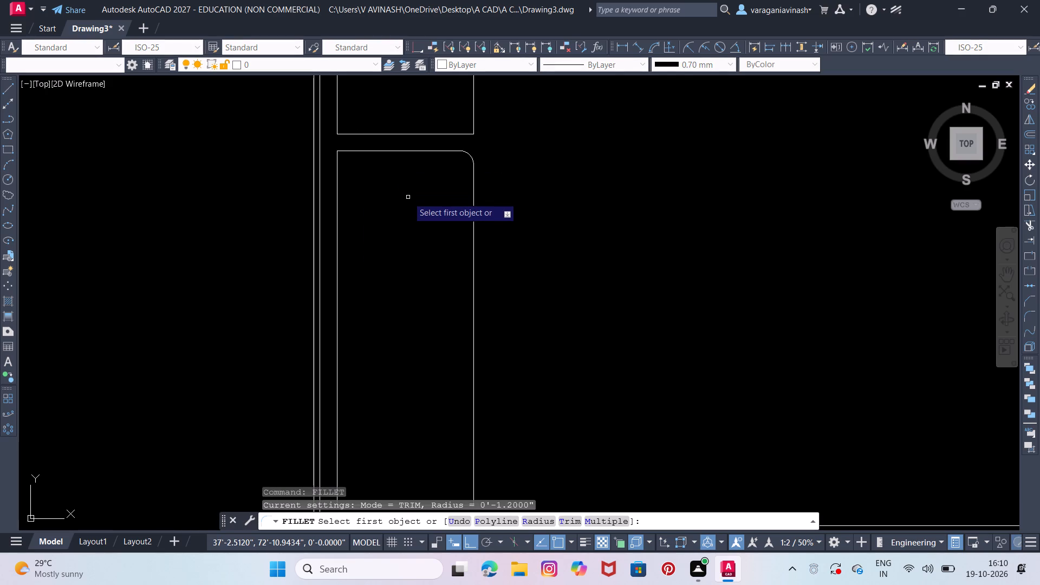
key(r)
key(Return)
text(0.1')
key(Return)
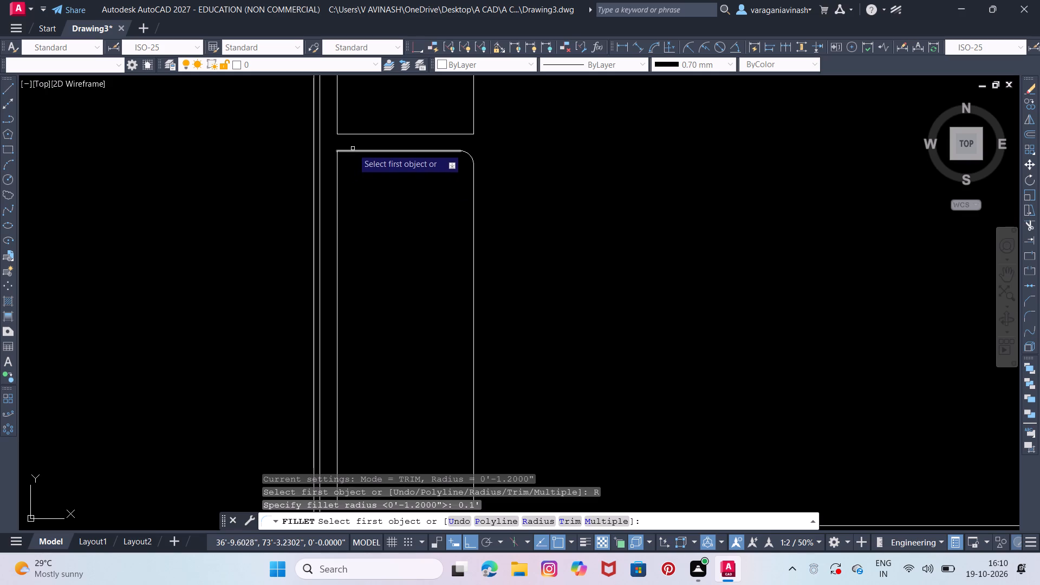
click(352, 152)
click(337, 173)
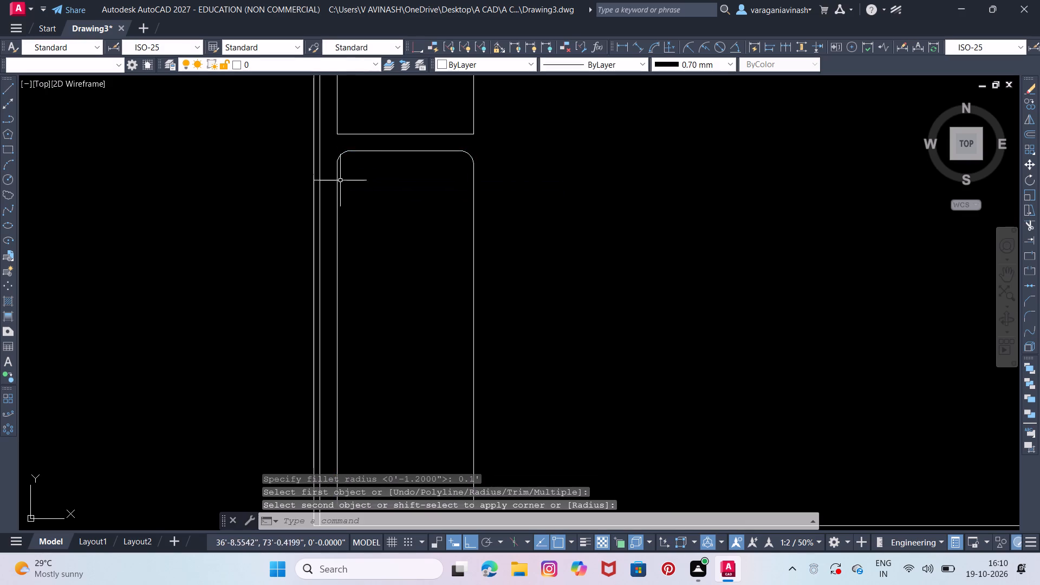
middle_drag(366, 227, 379, 160)
key(Escape)
key(Escape)
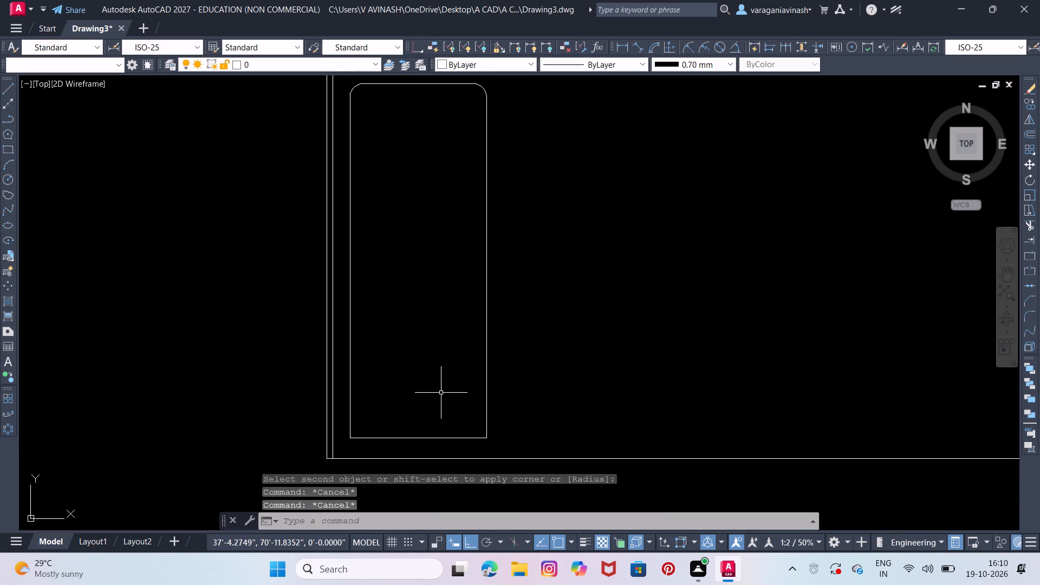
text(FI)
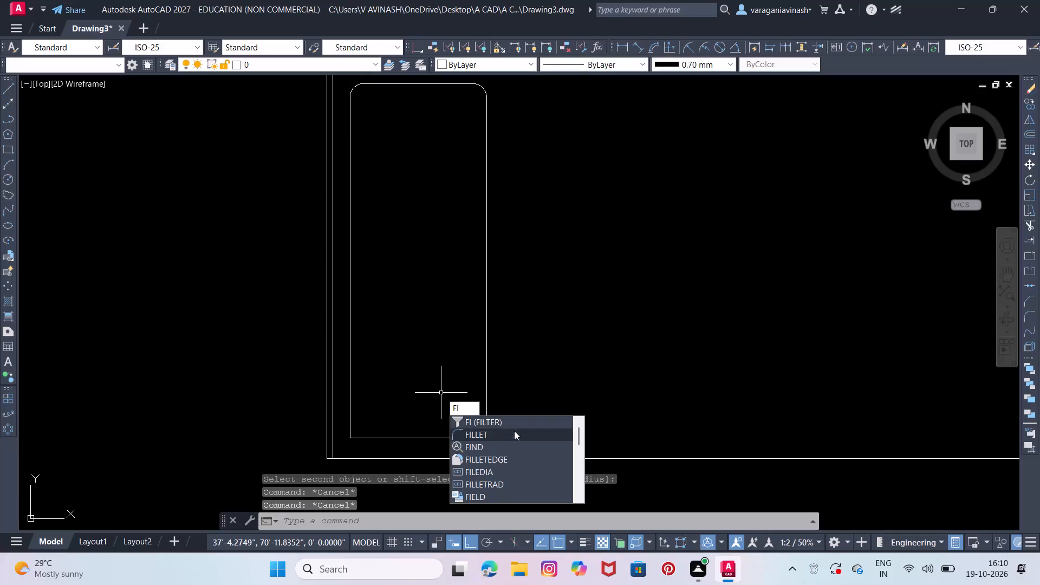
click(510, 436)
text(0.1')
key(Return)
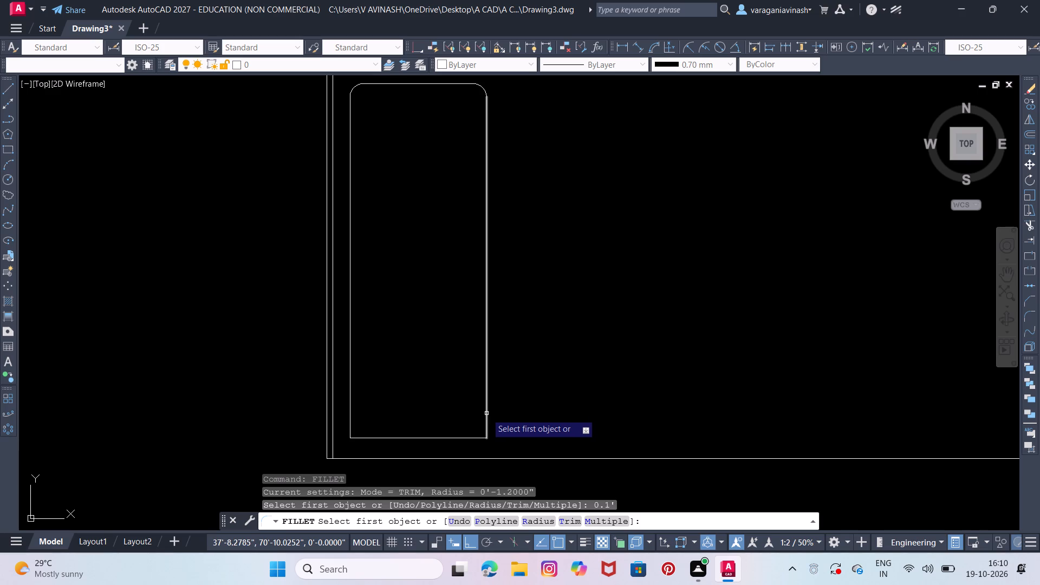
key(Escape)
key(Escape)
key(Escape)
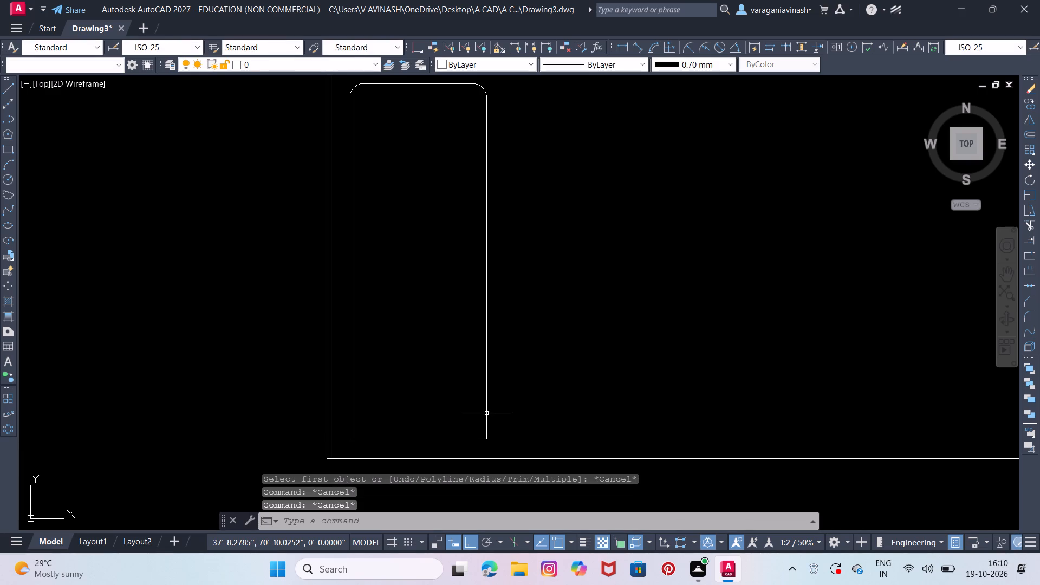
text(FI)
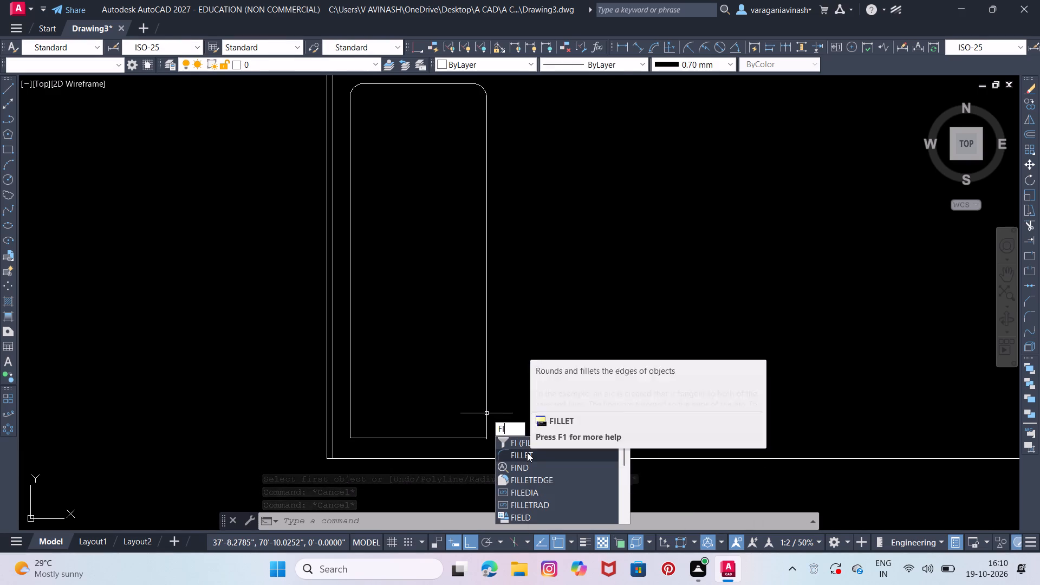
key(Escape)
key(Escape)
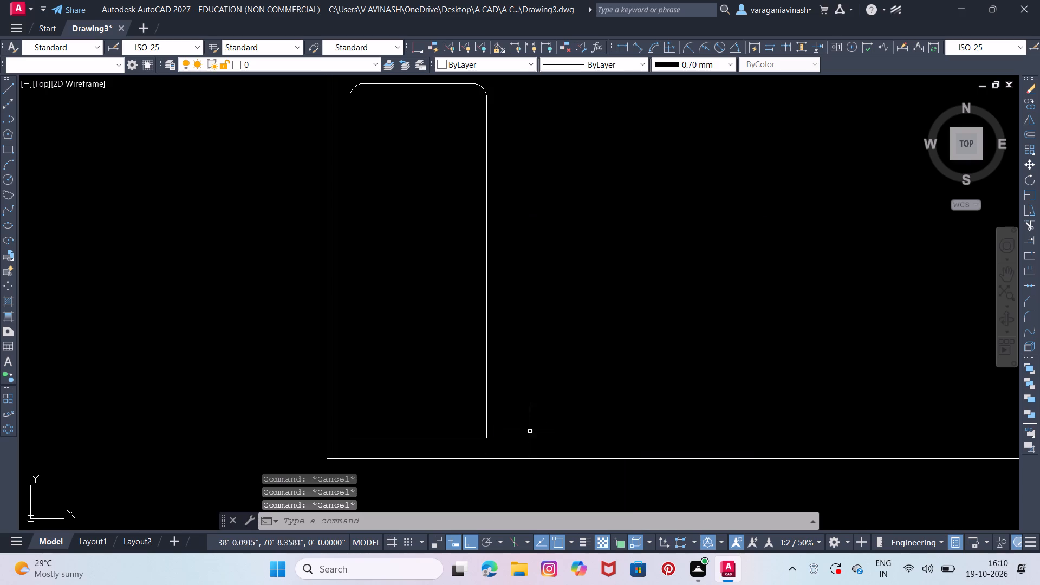
Fillet the southeast corner of the lower rectangle with a 0.1' radius.
text(FI)
click(578, 473)
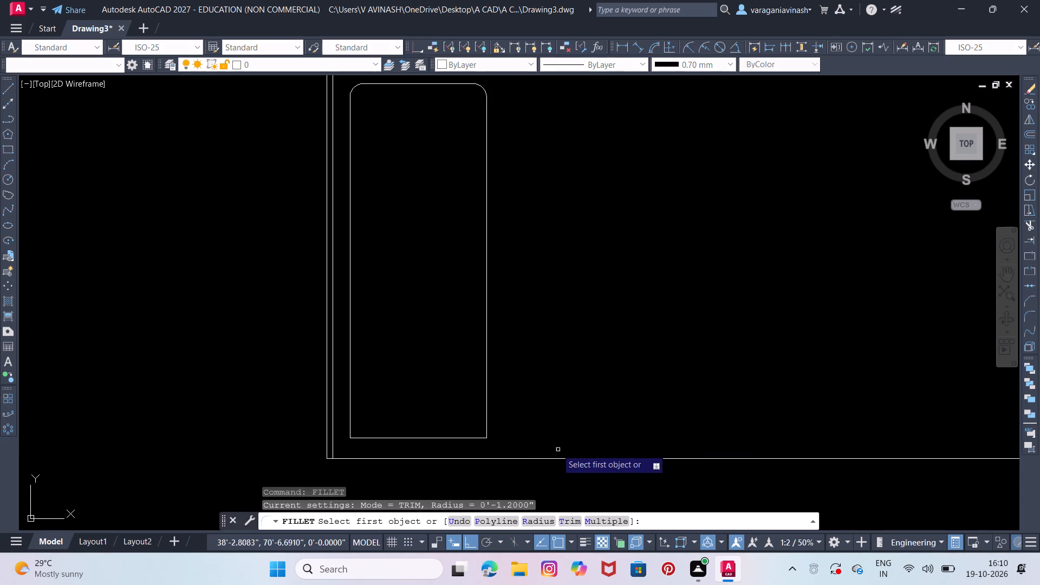
key(r)
key(Return)
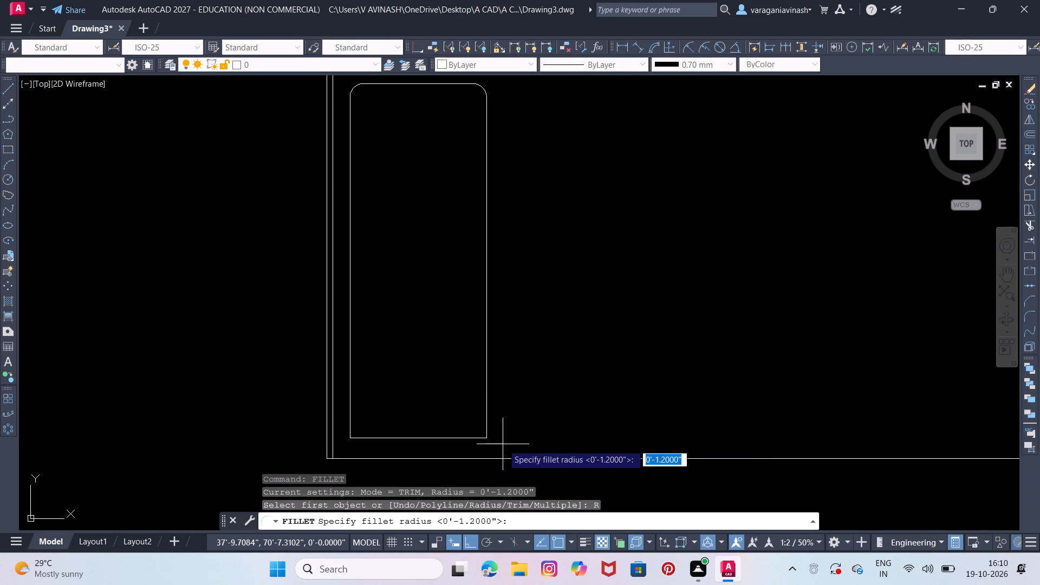
text(0.1')
key(Return)
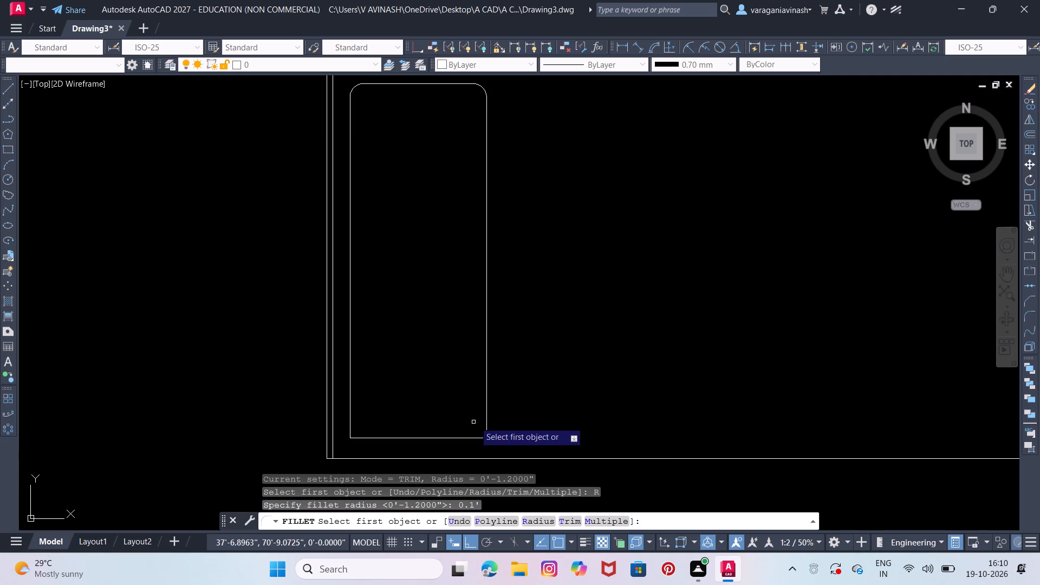
click(486, 412)
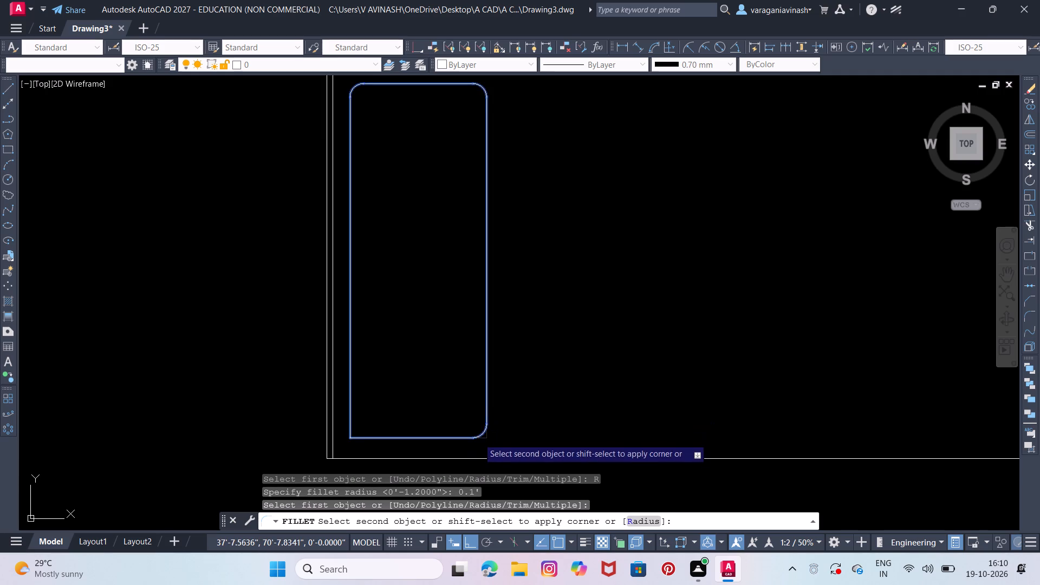
click(478, 438)
key(Escape)
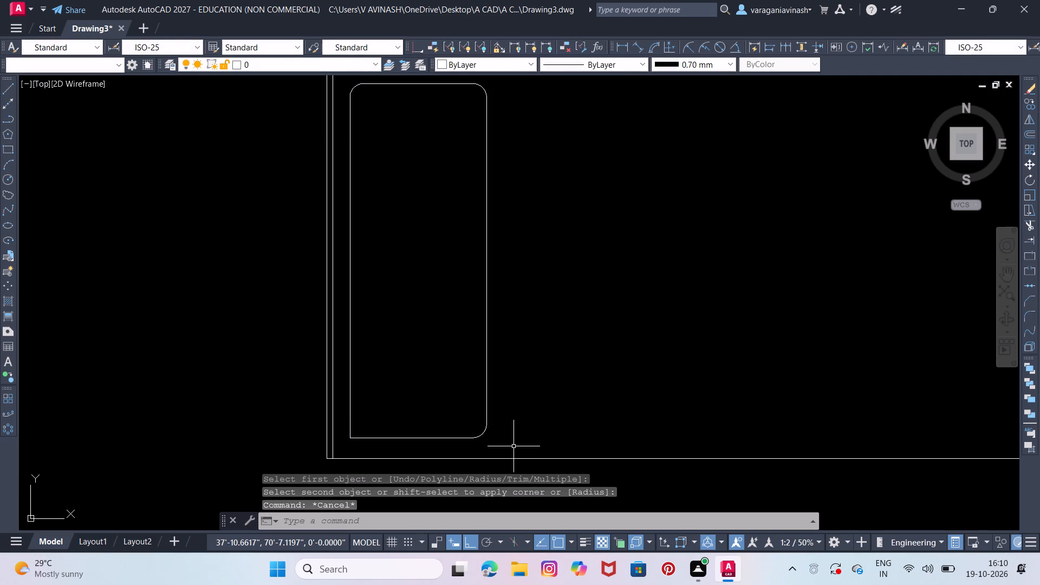
Fillet the southwest corner of the lower rectangle with a 0.1' radius.
text(FI)
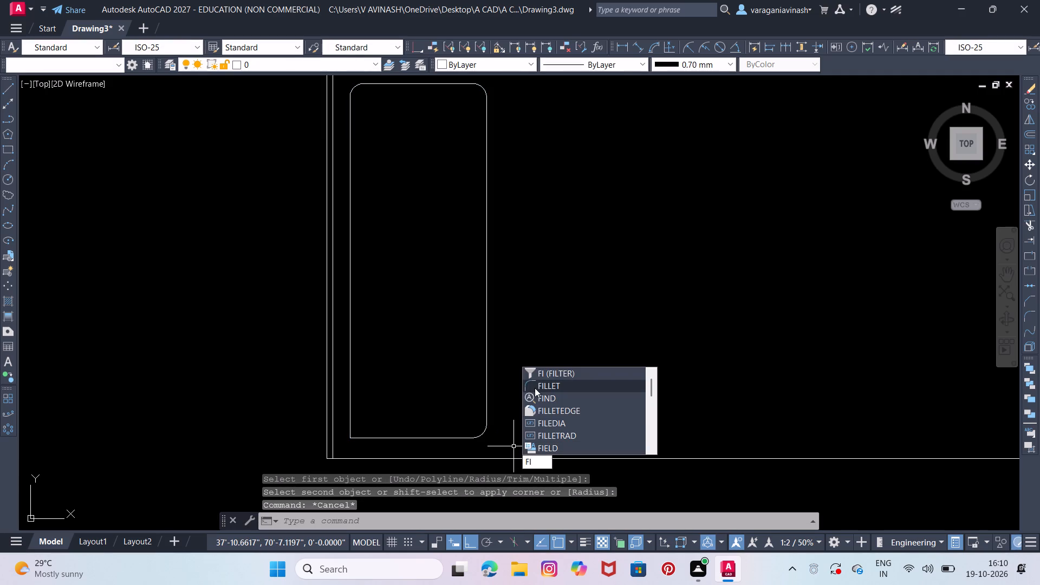
click(535, 388)
key(r)
key(Return)
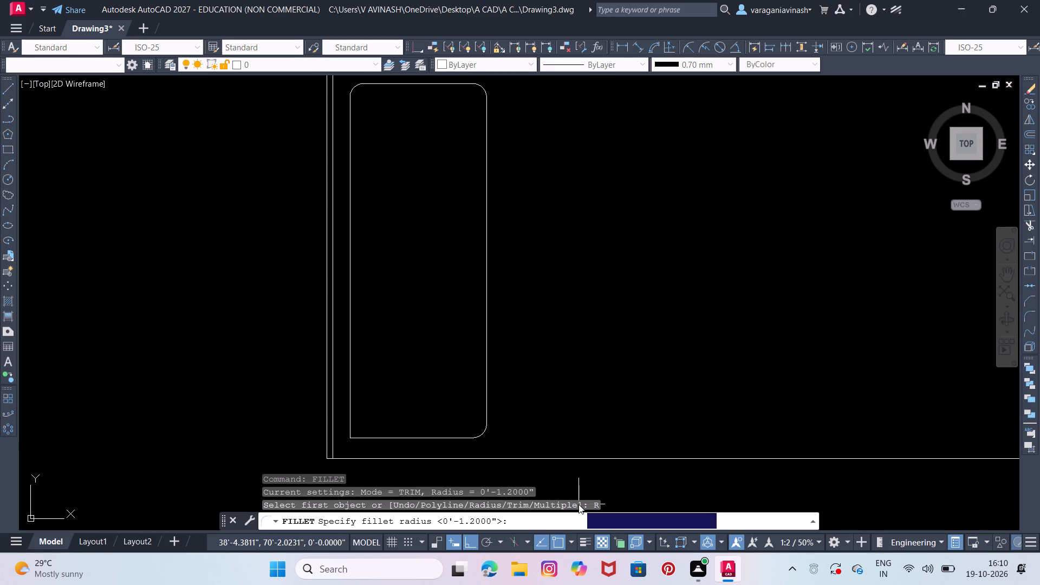
text(0.1')
key(Return)
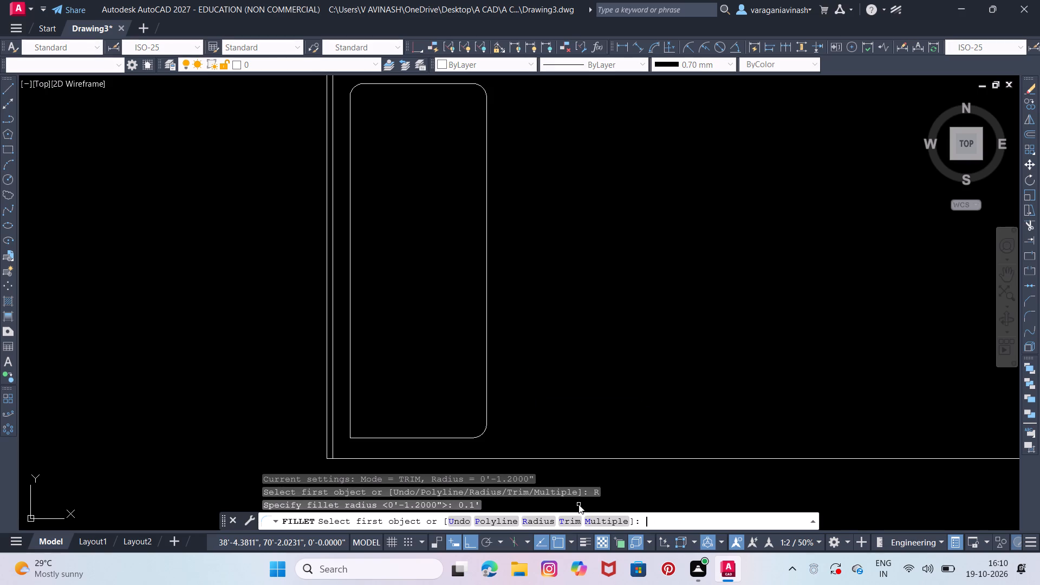
click(382, 438)
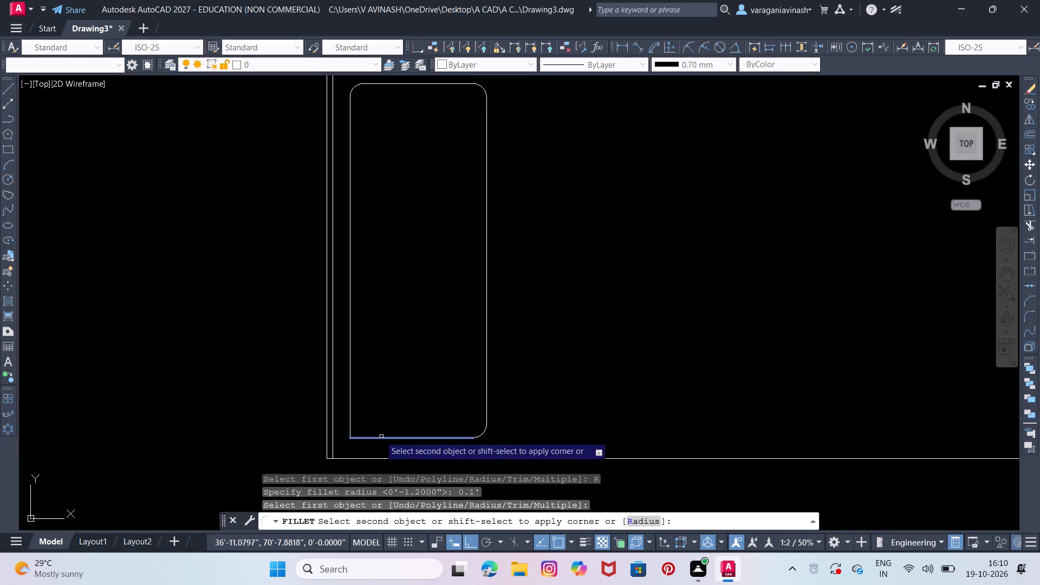
click(350, 425)
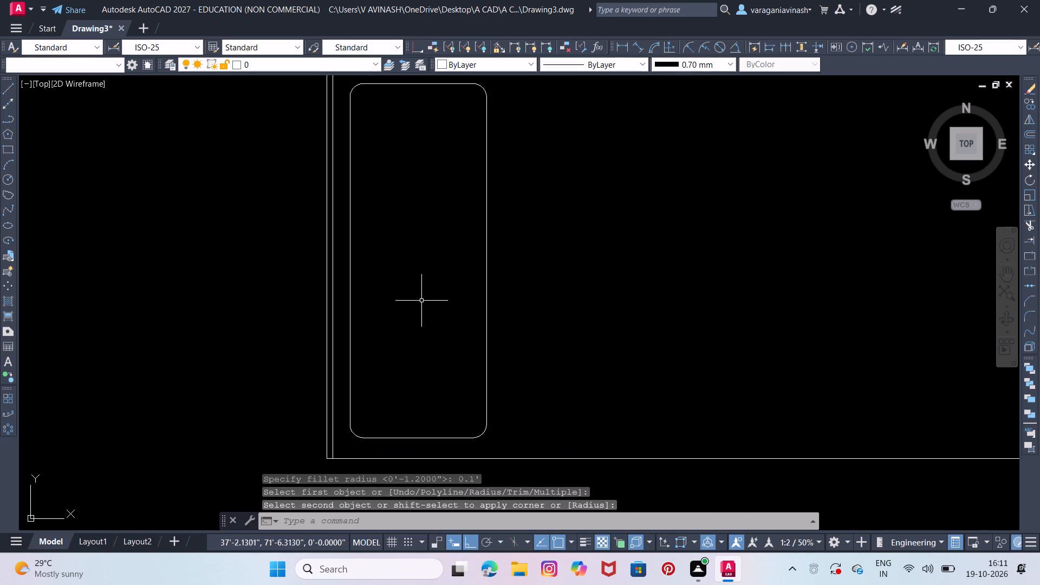
Delete the square-cornered upper rectangle along the outline's west side.
scroll(444, 266, down, 3)
middle_drag(433, 257, 417, 342)
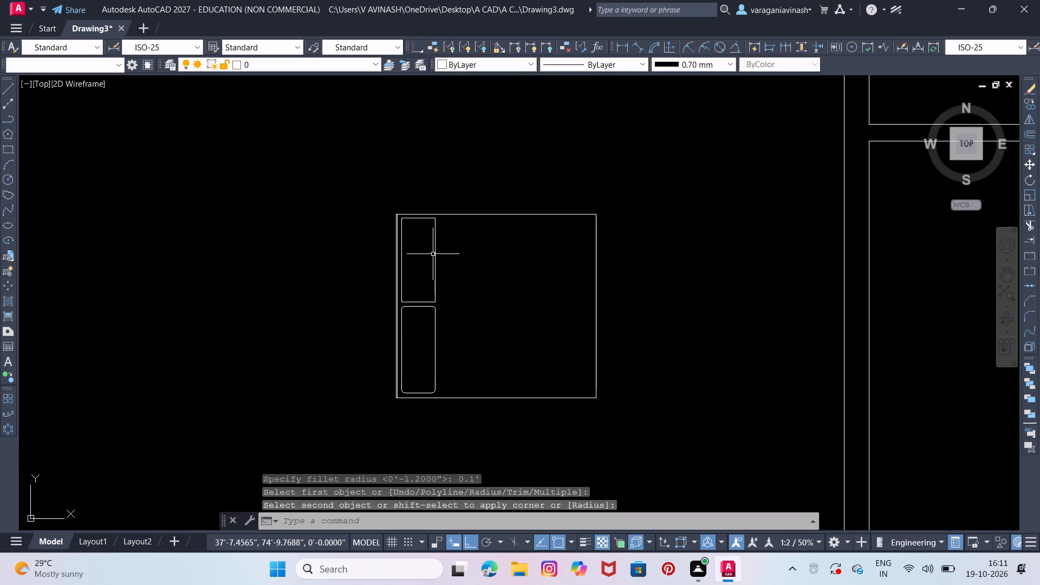
click(435, 255)
key(Delete)
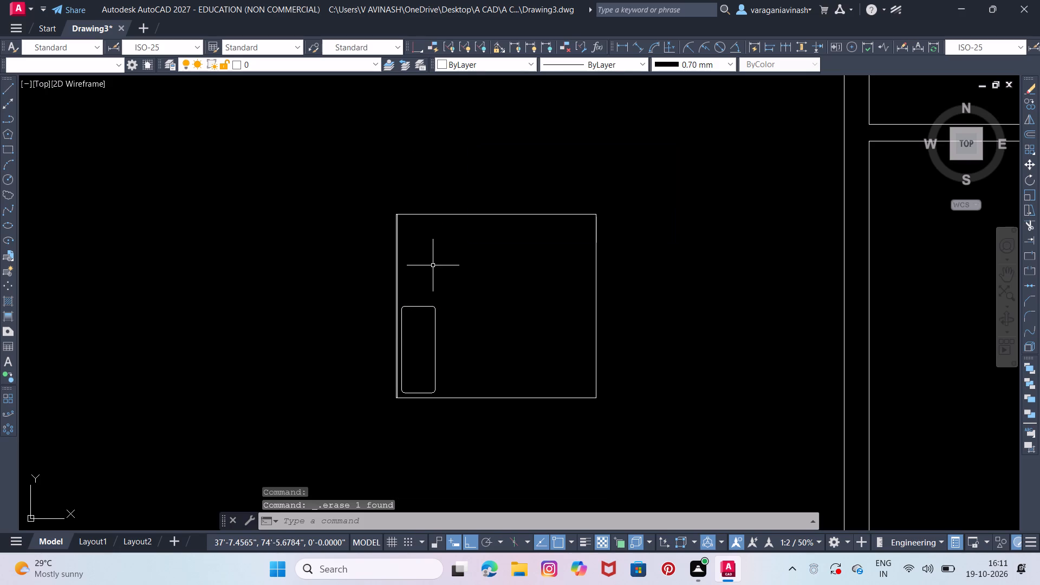
Copy the rounded lower panel straight north by about 2'-8", leaving a narrow gap between the two panels.
click(427, 306)
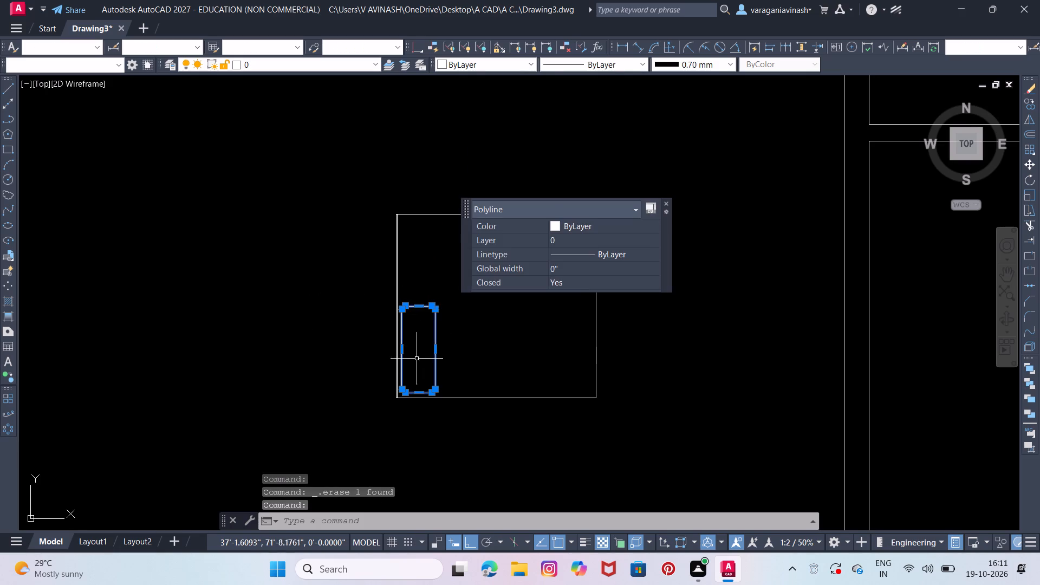
right_click(417, 360)
click(481, 139)
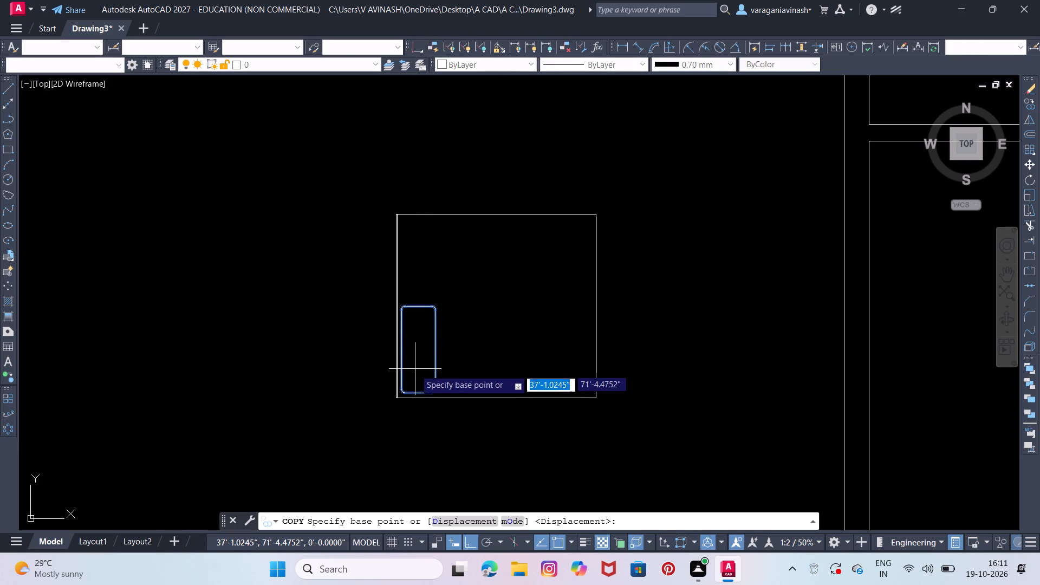
click(419, 394)
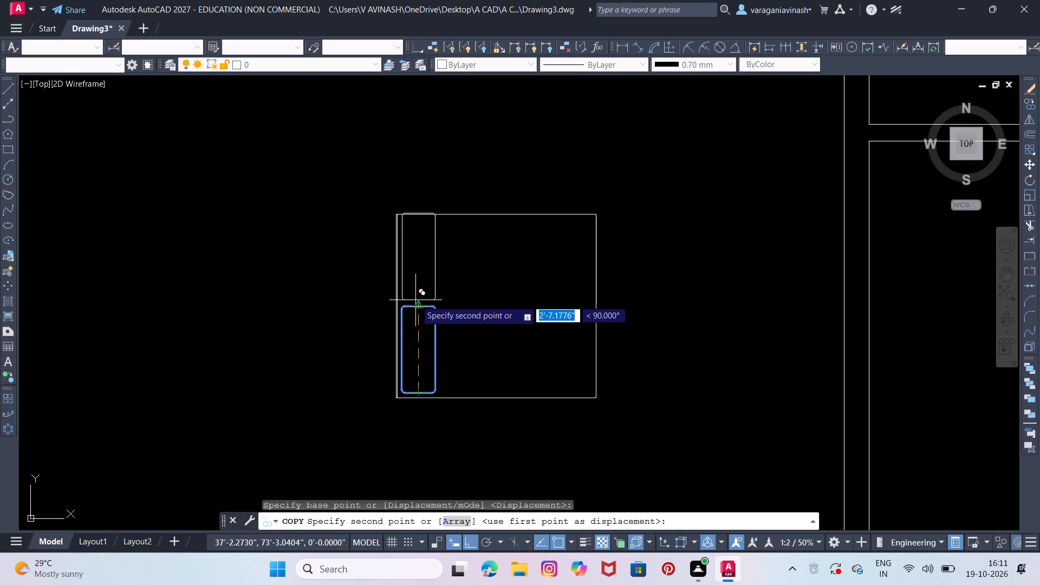
scroll(415, 299, up, 2)
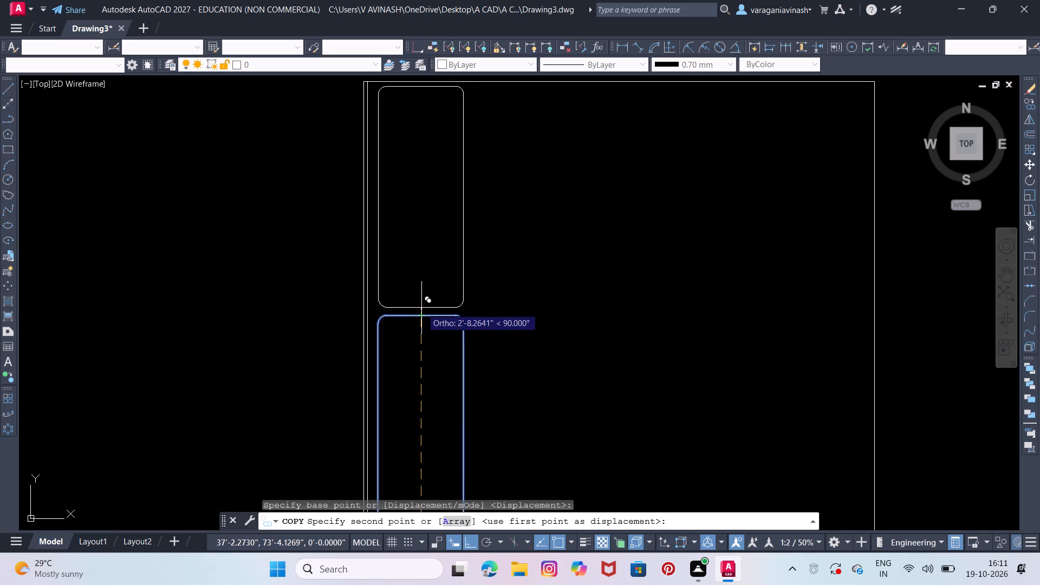
scroll(420, 309, up, 1)
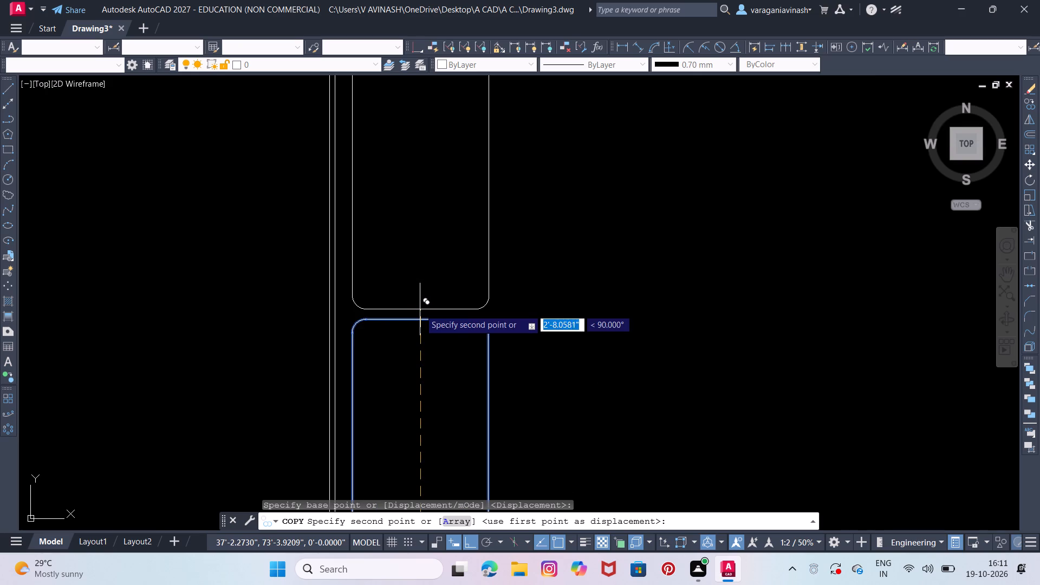
middle_drag(420, 309, 411, 466)
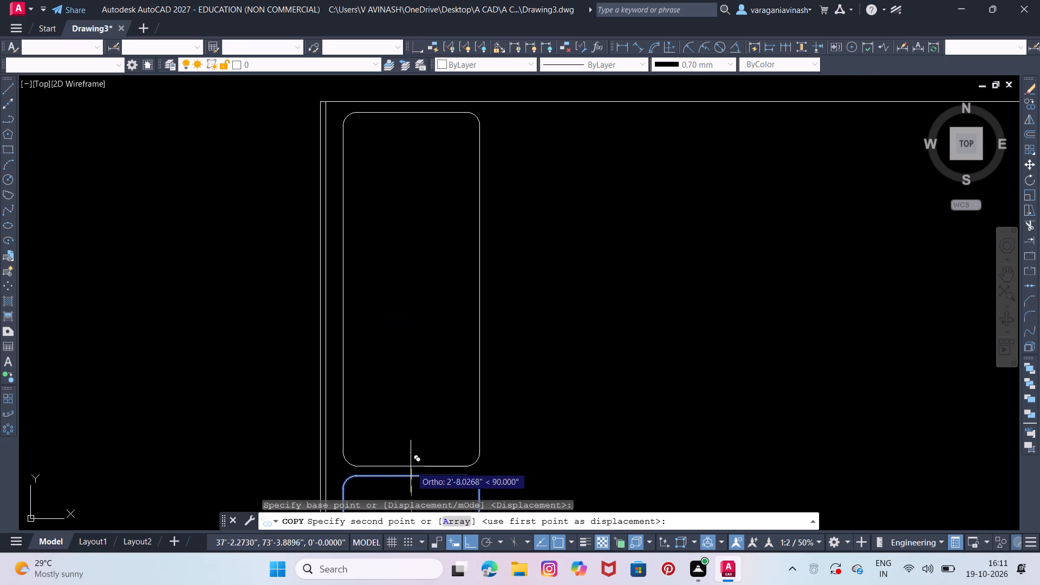
click(409, 469)
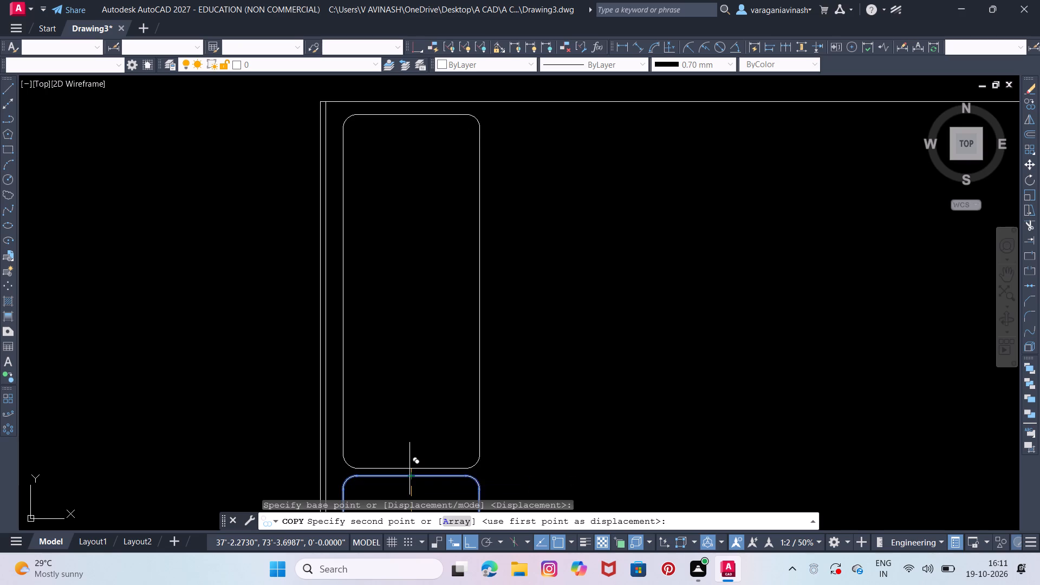
scroll(472, 444, down, 2)
key(Escape)
key(Escape)
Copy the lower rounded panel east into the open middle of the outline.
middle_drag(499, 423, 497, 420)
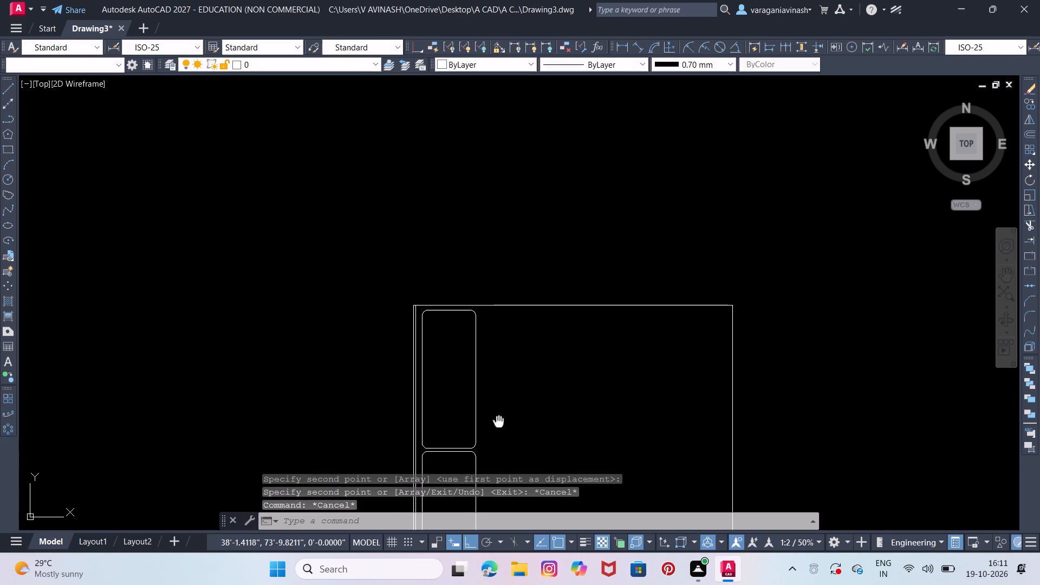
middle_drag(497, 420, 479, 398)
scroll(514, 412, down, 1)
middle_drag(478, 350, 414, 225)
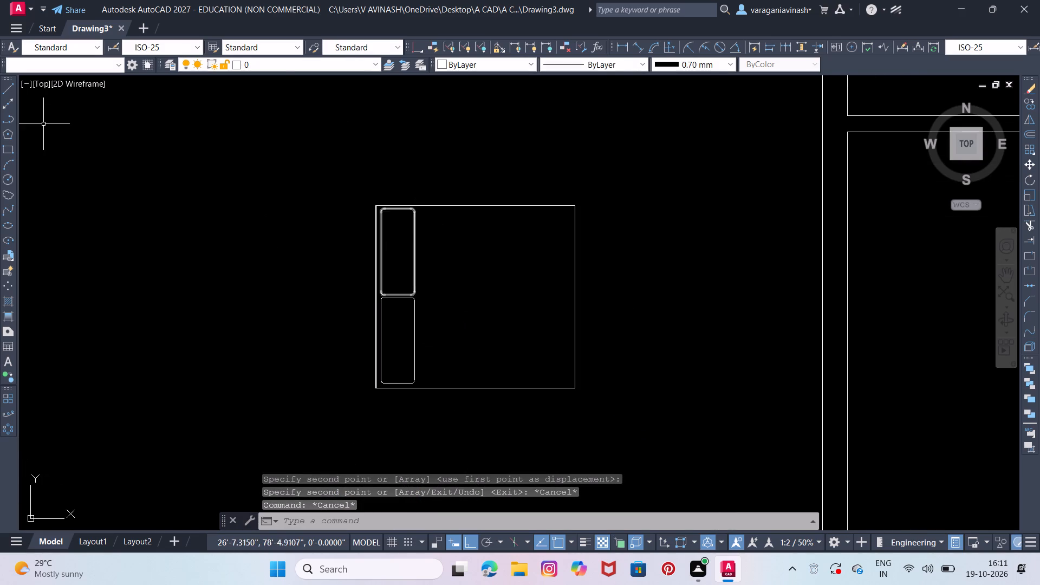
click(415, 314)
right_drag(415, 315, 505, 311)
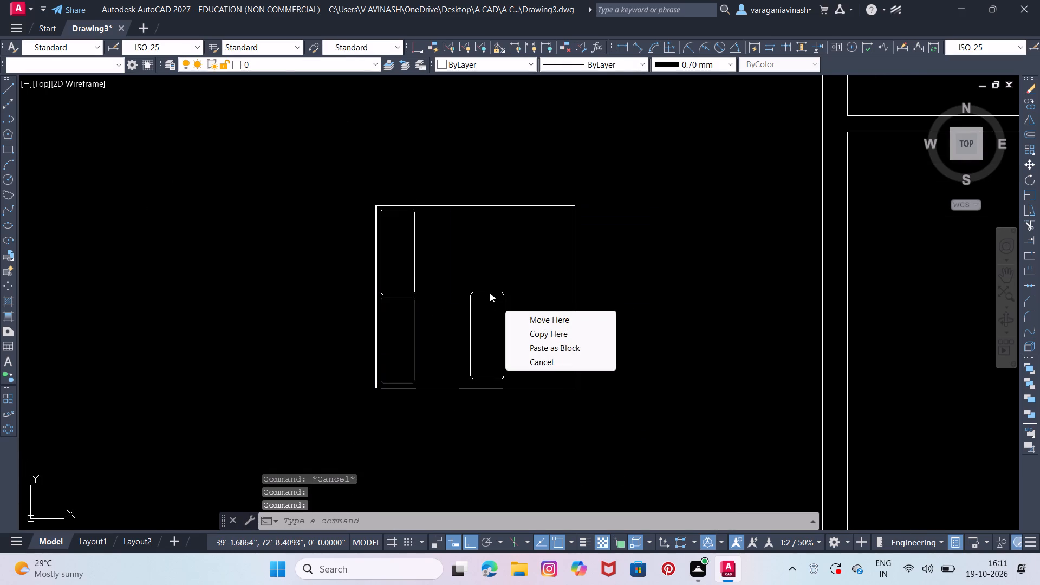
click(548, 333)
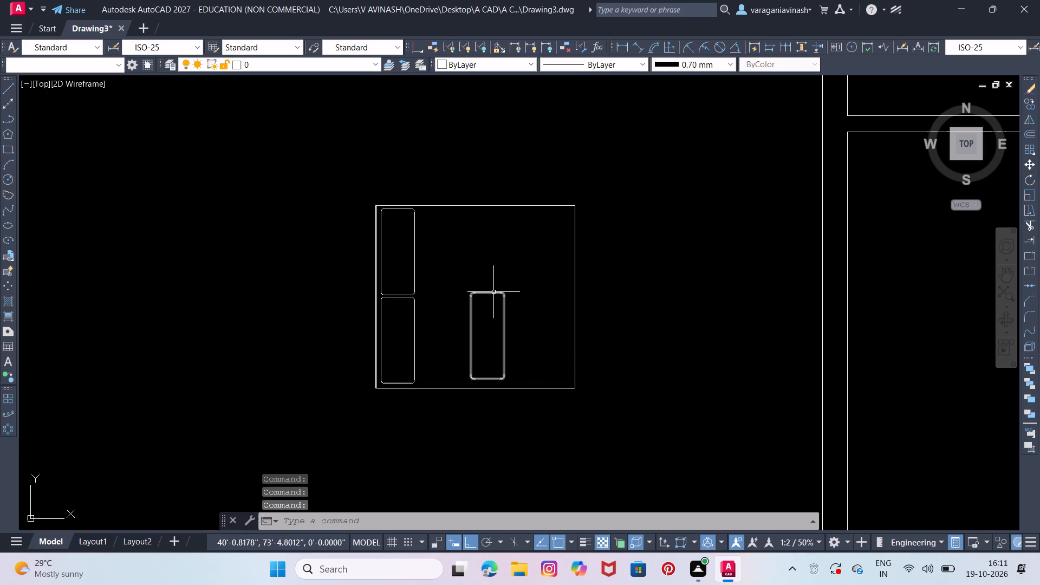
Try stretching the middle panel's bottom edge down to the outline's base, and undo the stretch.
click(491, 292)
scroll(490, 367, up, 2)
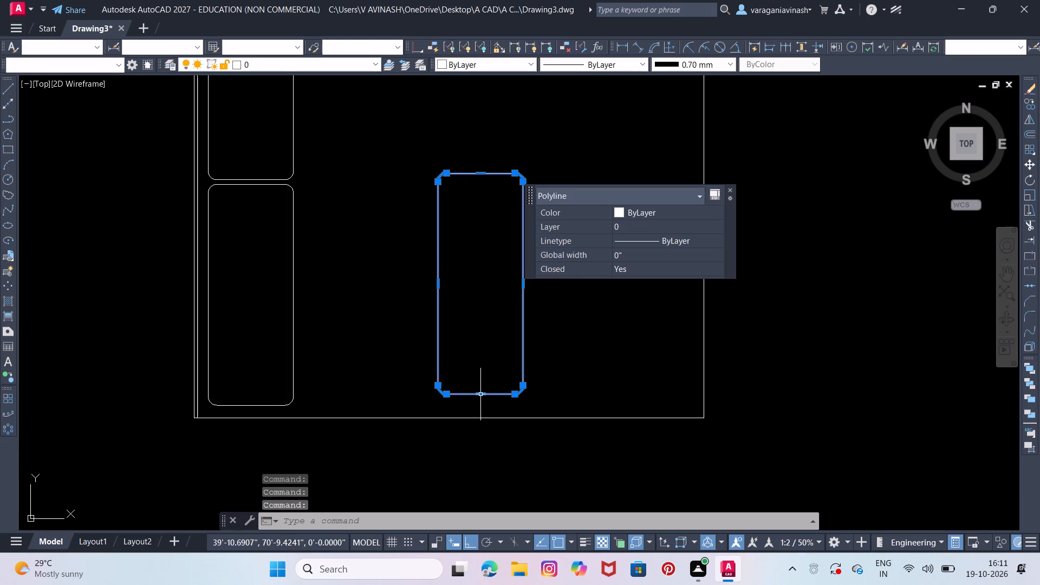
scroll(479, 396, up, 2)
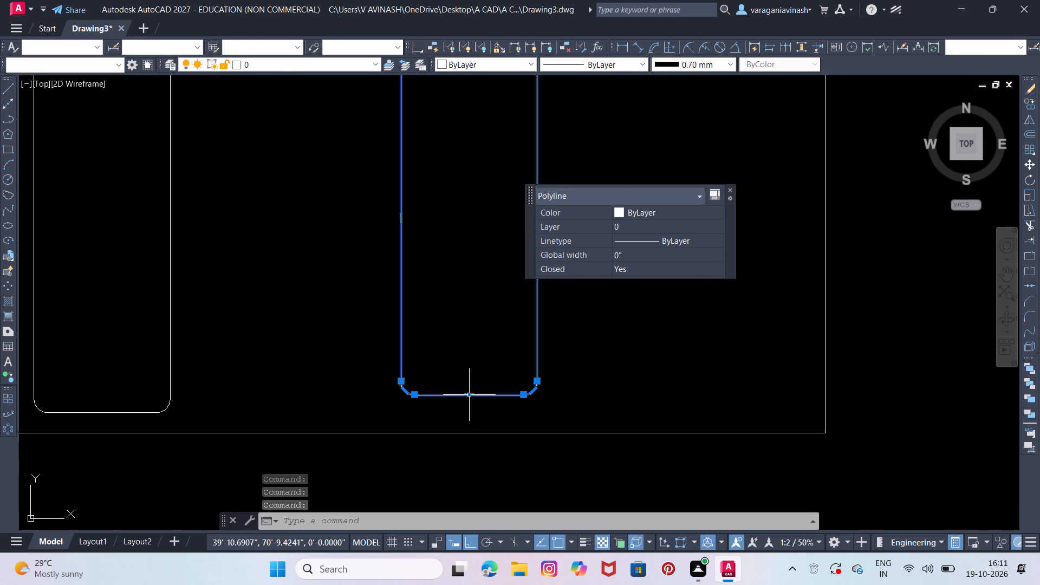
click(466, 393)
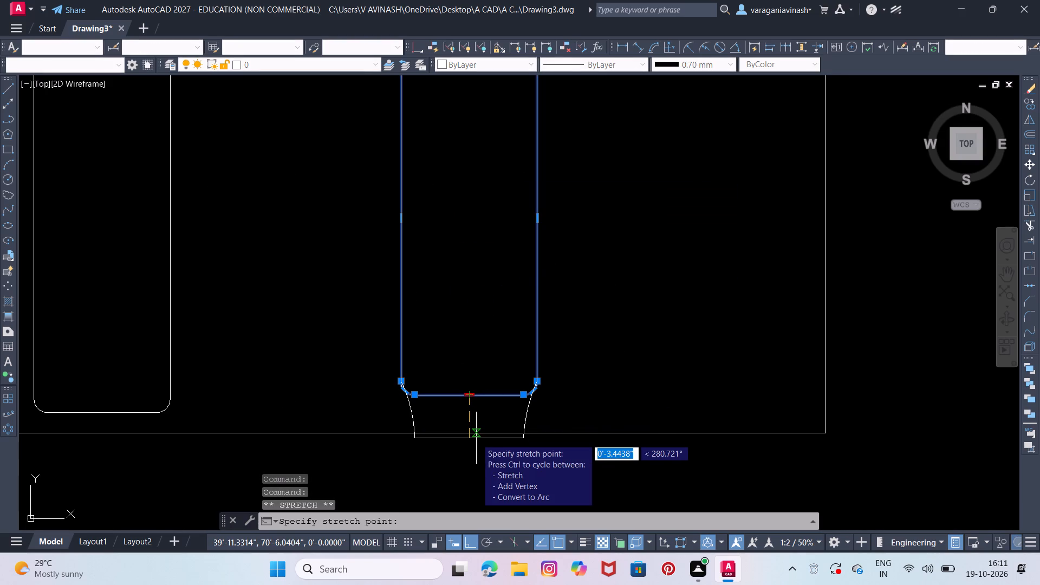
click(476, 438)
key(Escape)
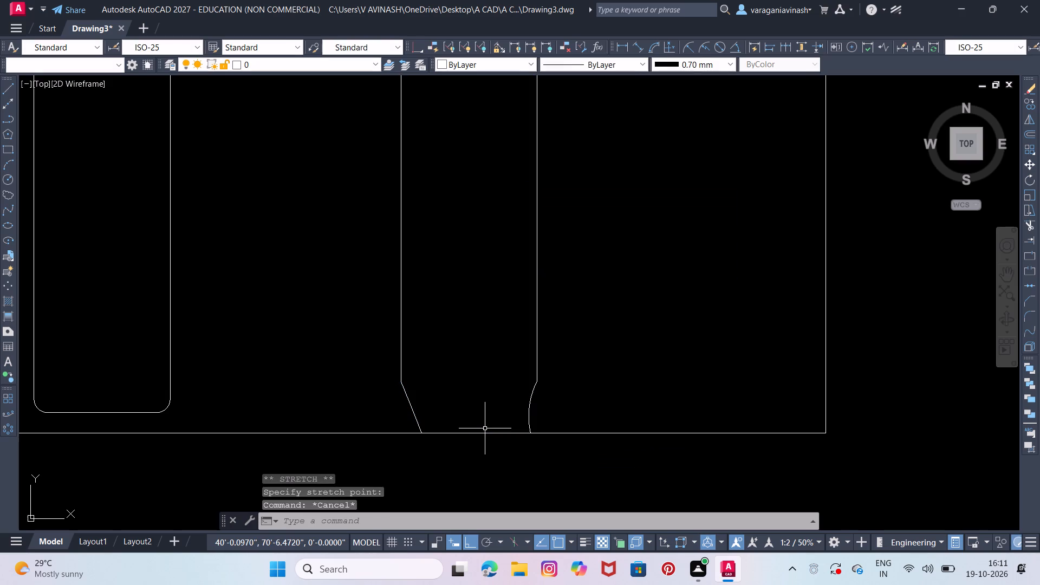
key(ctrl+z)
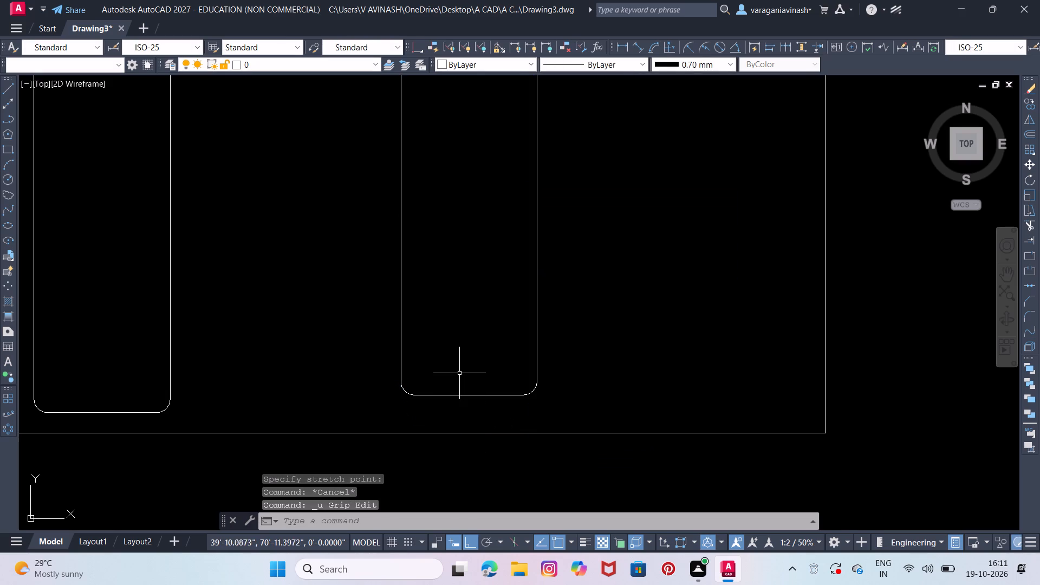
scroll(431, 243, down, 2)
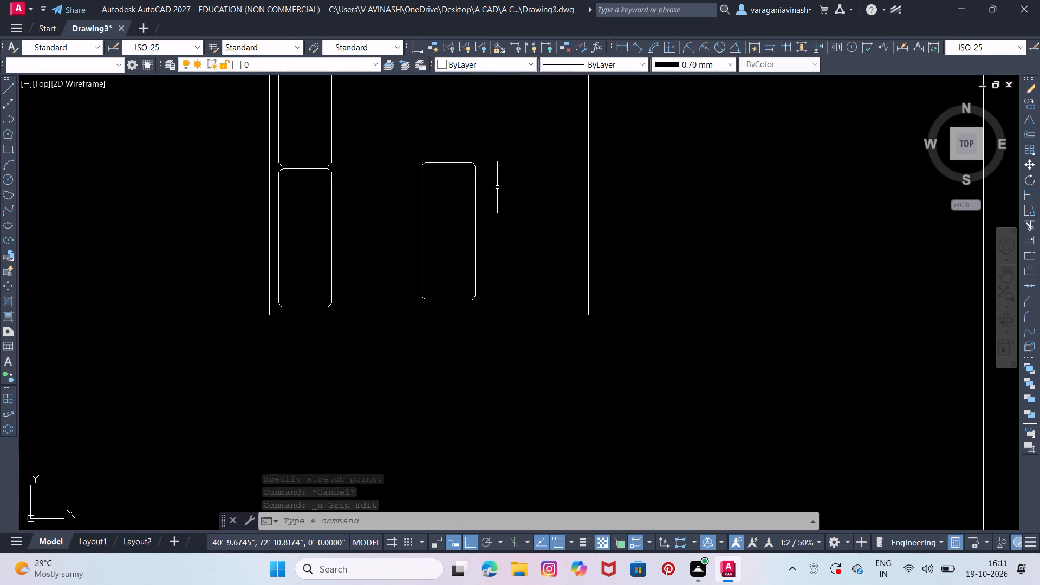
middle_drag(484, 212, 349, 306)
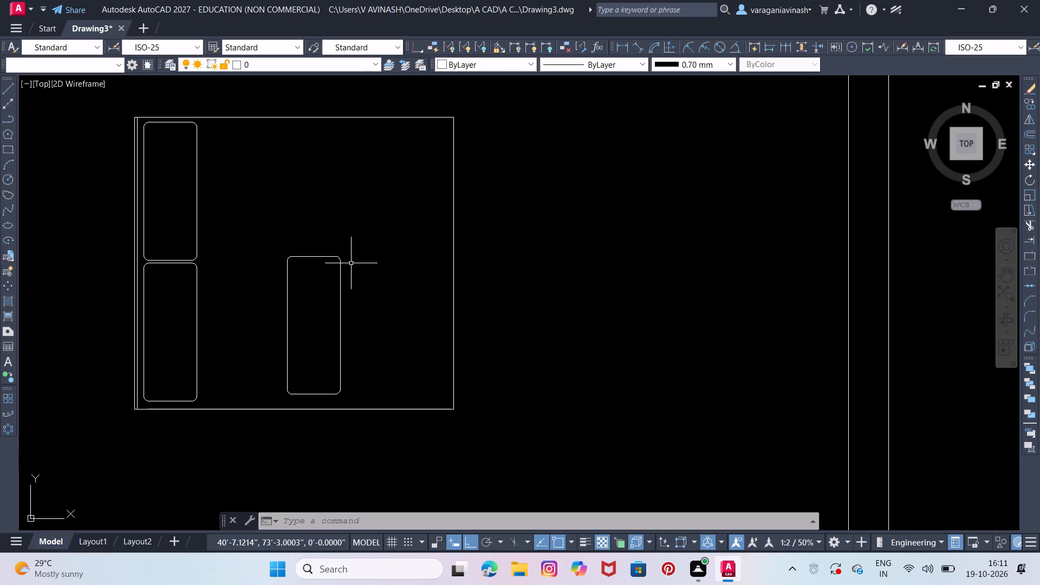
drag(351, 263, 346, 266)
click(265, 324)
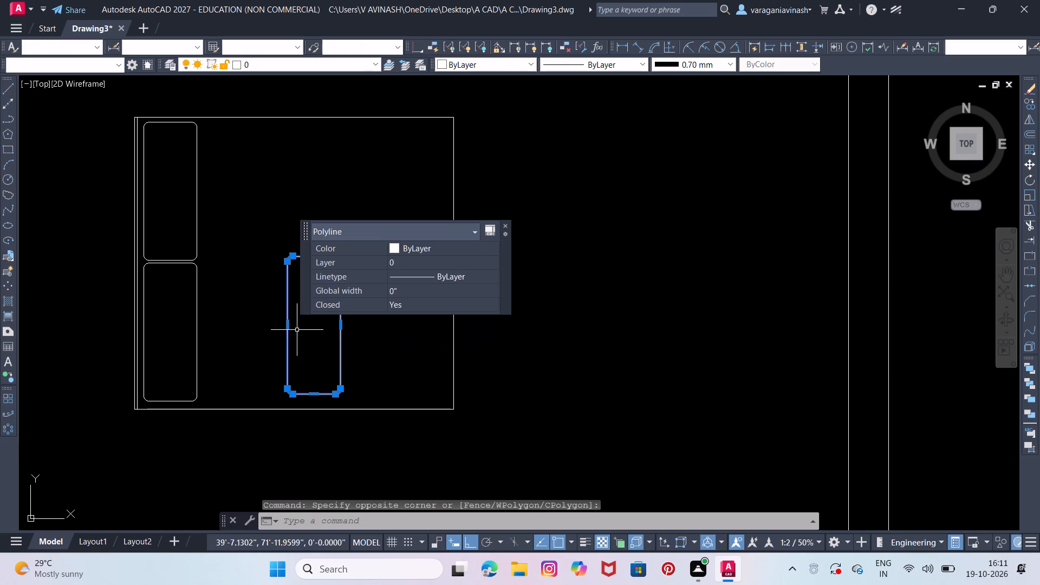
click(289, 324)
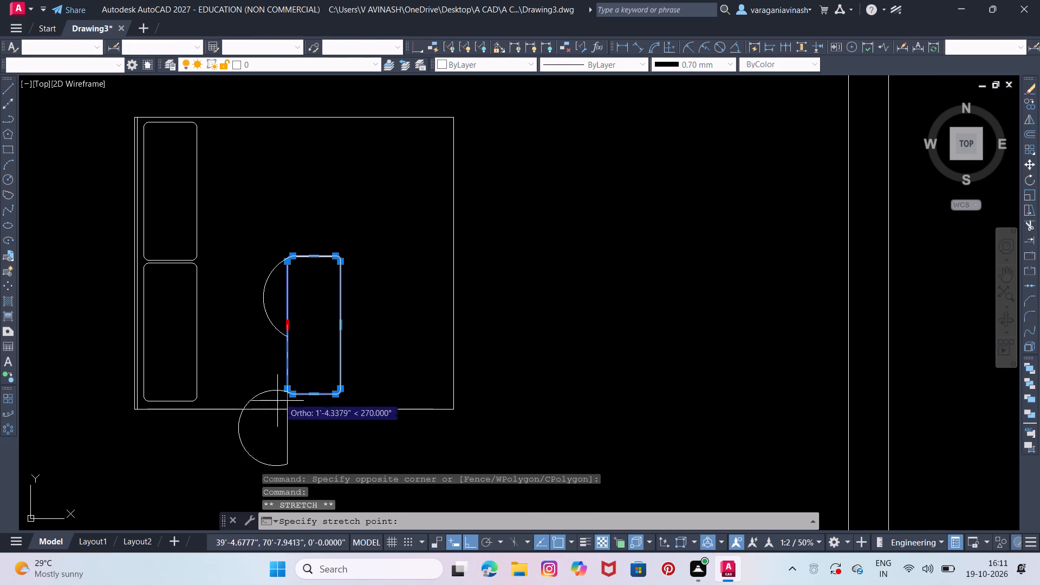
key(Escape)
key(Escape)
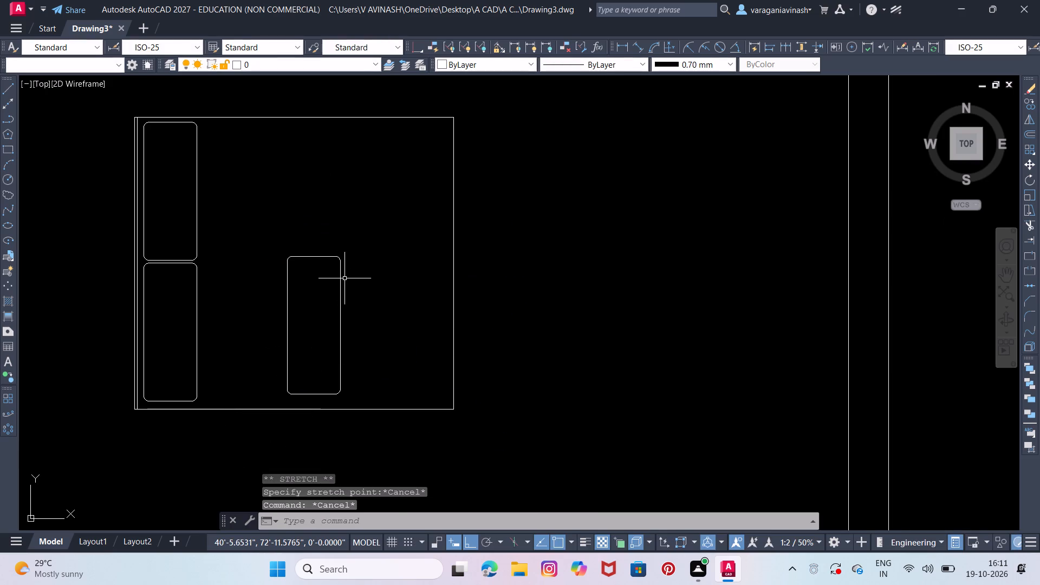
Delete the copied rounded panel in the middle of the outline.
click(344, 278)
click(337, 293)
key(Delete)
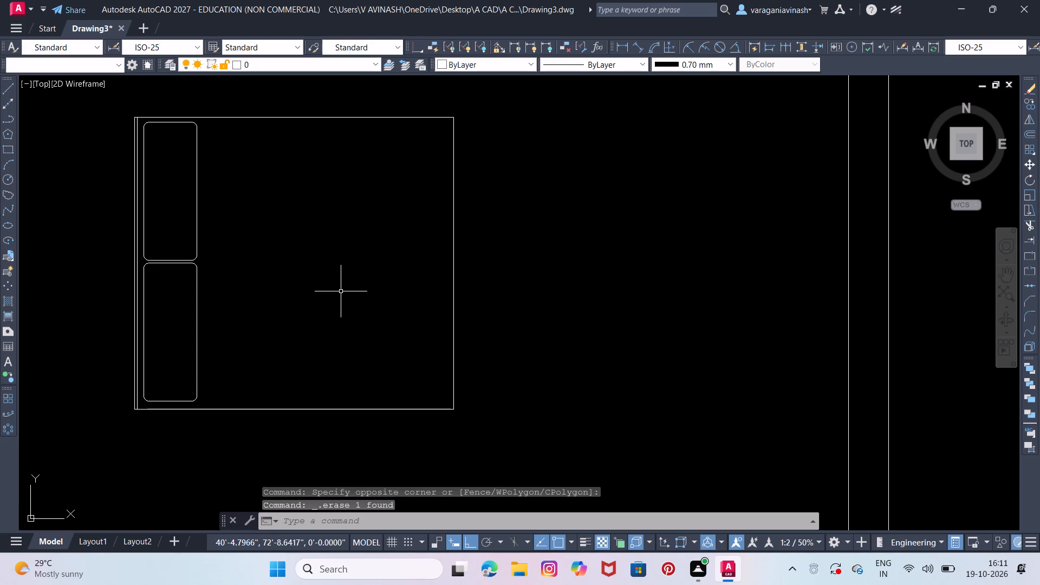
Draw a rectangle about 1'-6" by 5'-8" just east of the rounded panels, extending slightly past the outline's north and south edges.
click(10, 87)
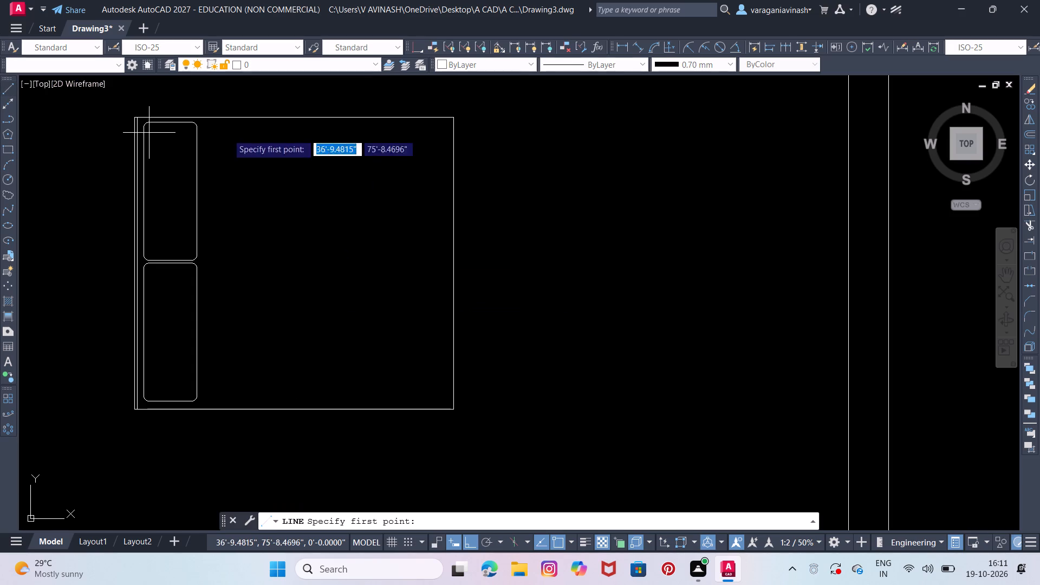
click(4, 148)
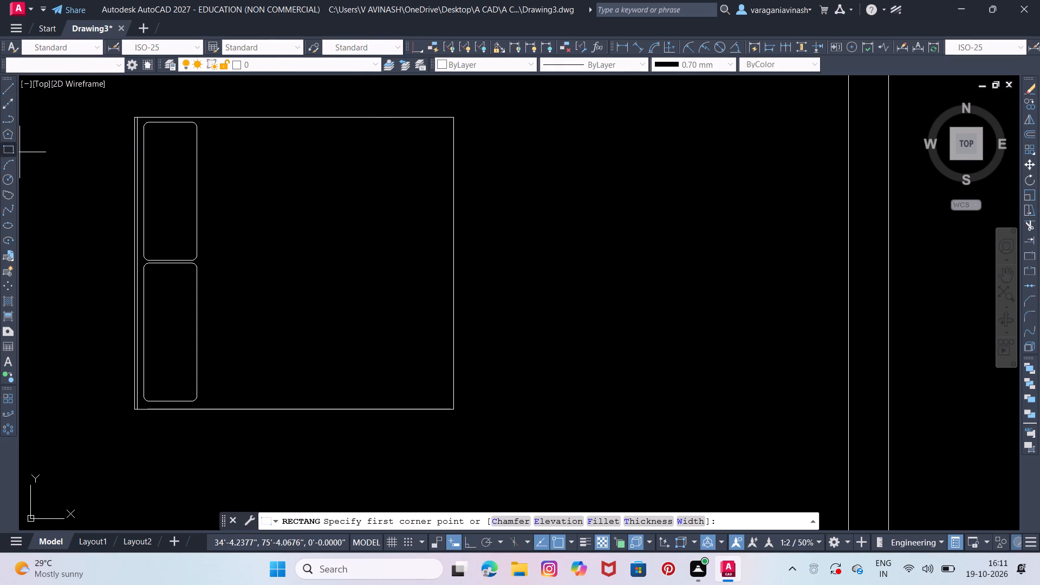
scroll(207, 110, up, 1)
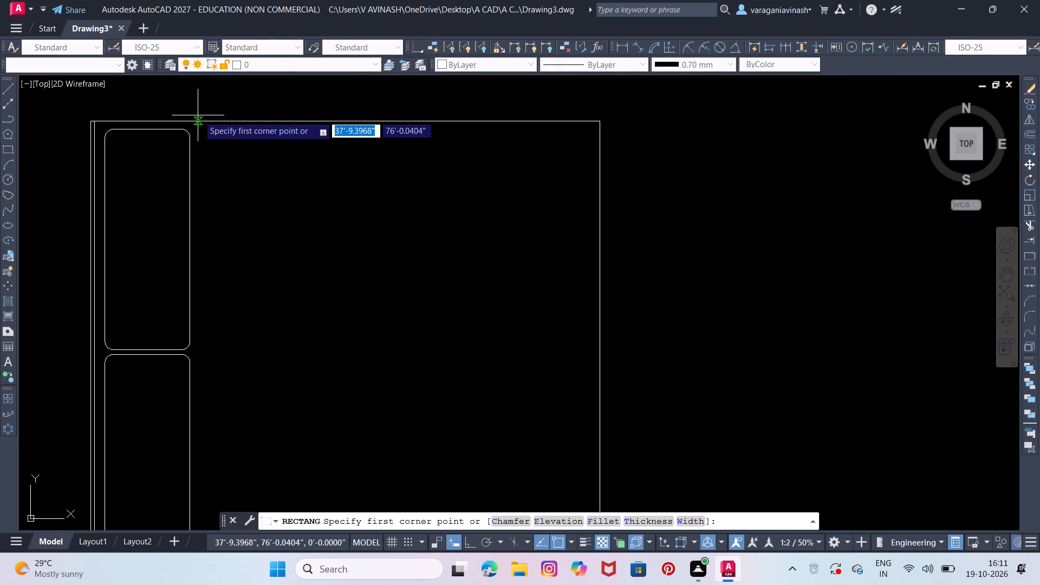
click(200, 113)
middle_drag(266, 238, 266, 231)
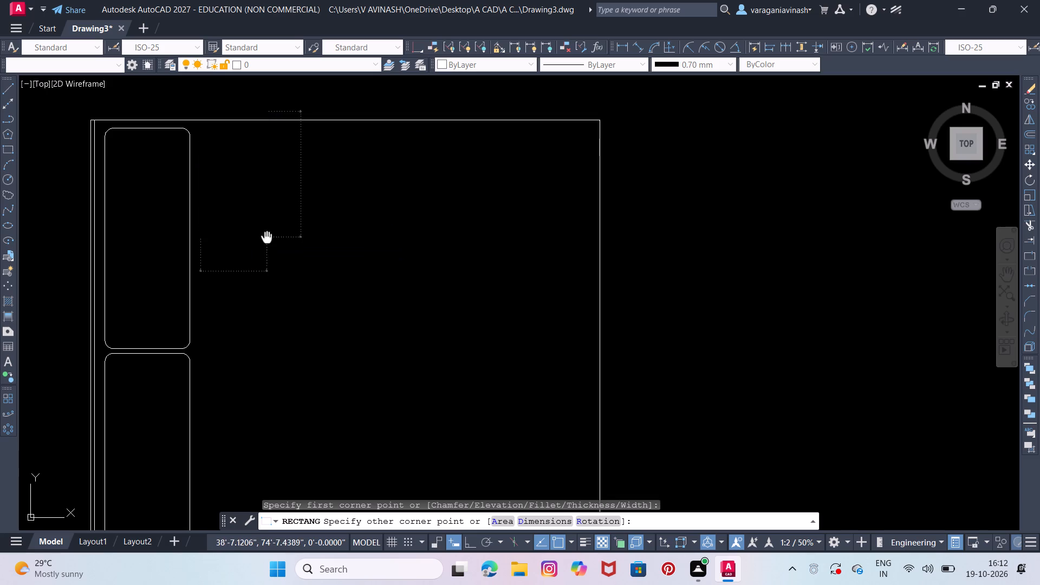
middle_drag(266, 231, 270, 187)
scroll(270, 207, down, 2)
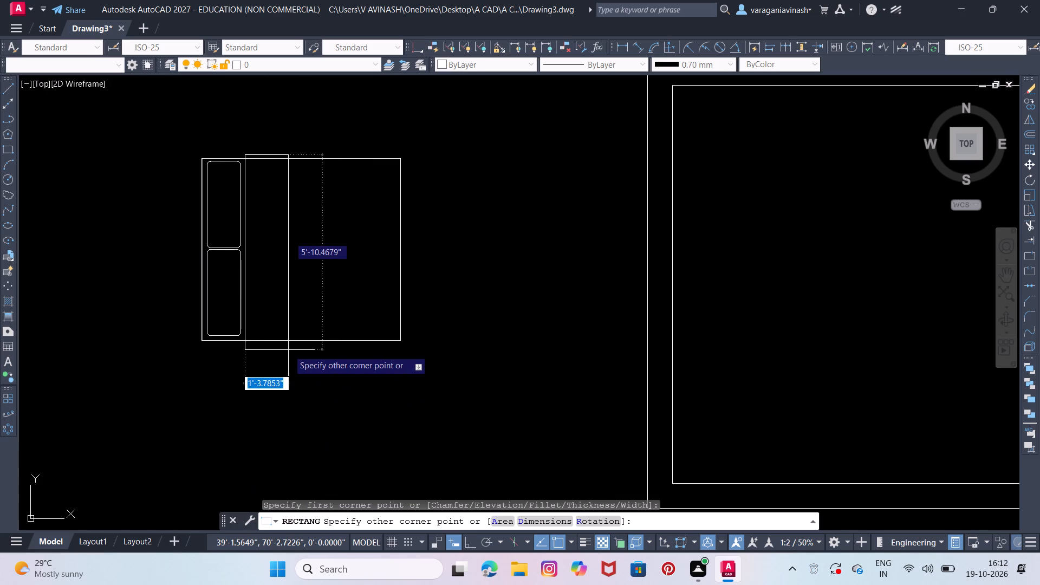
scroll(288, 350, up, 1)
middle_drag(289, 354, 292, 437)
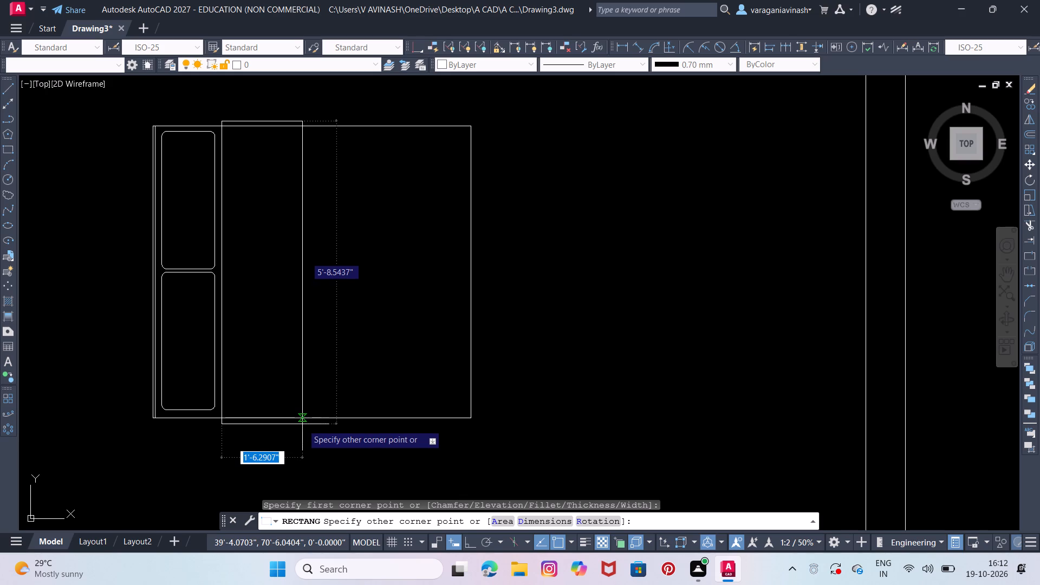
scroll(302, 424, up, 1)
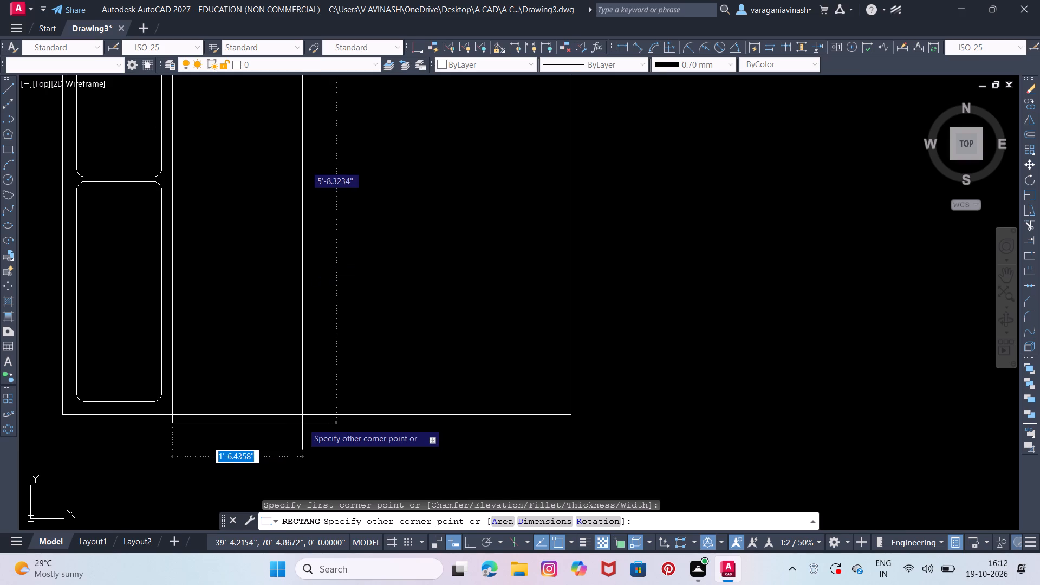
click(302, 423)
Trim away the outline's north and south edge segments that run inside the tall rectangular band.
scroll(308, 412, down, 2)
middle_drag(310, 406, 311, 415)
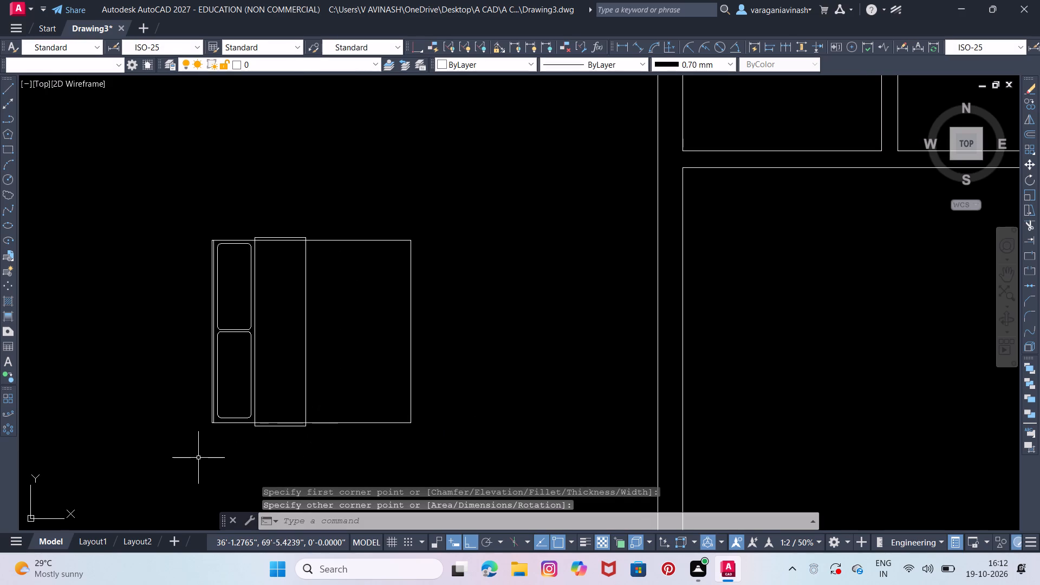
text(TR)
key(Return)
key(Return)
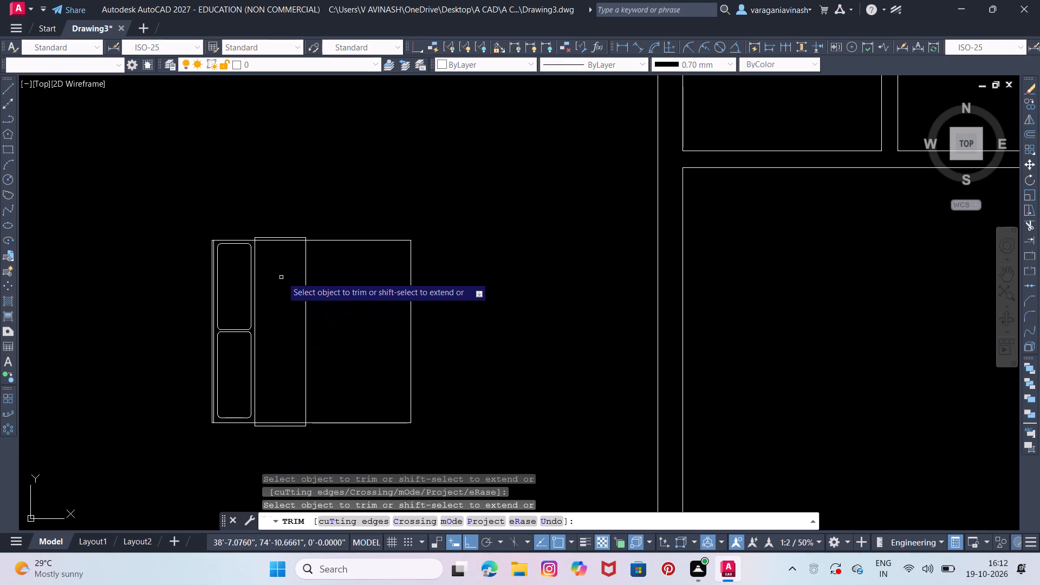
click(300, 240)
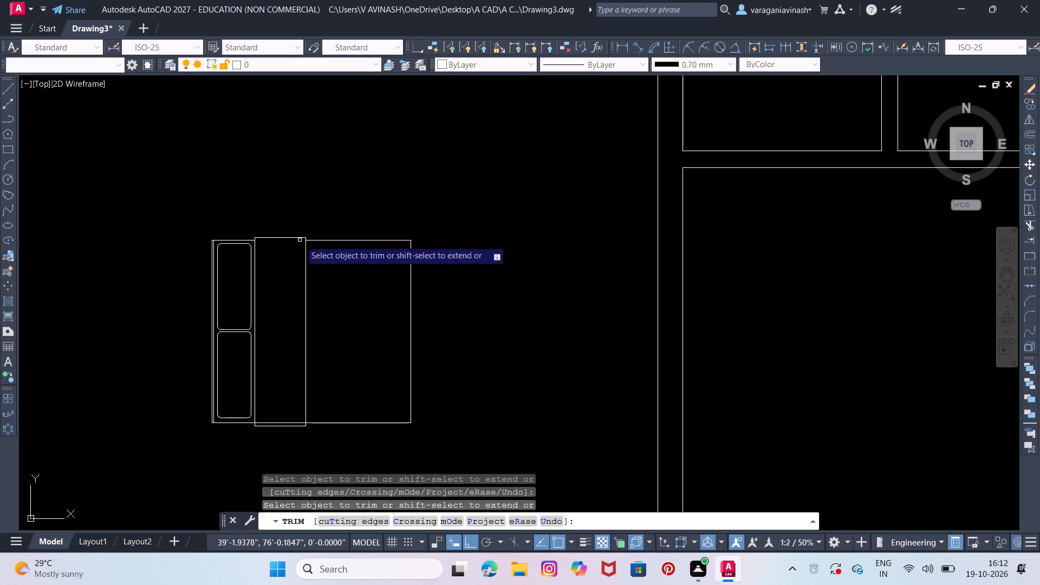
click(282, 422)
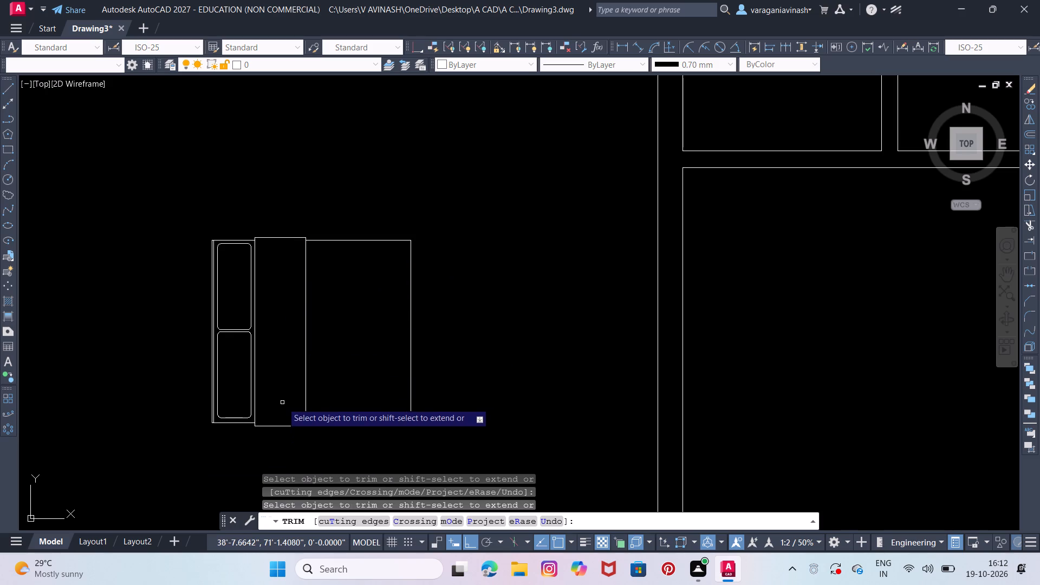
key(Escape)
key(Escape)
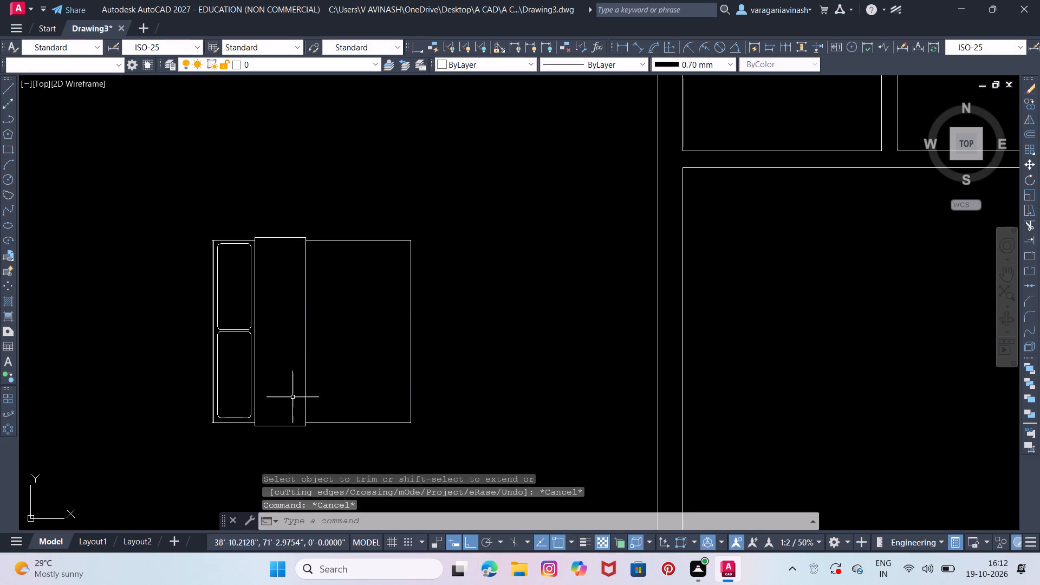
Draw a rectangle about 11.9" by 10.7" standing on the outline's northwest corner.
middle_drag(324, 338, 367, 336)
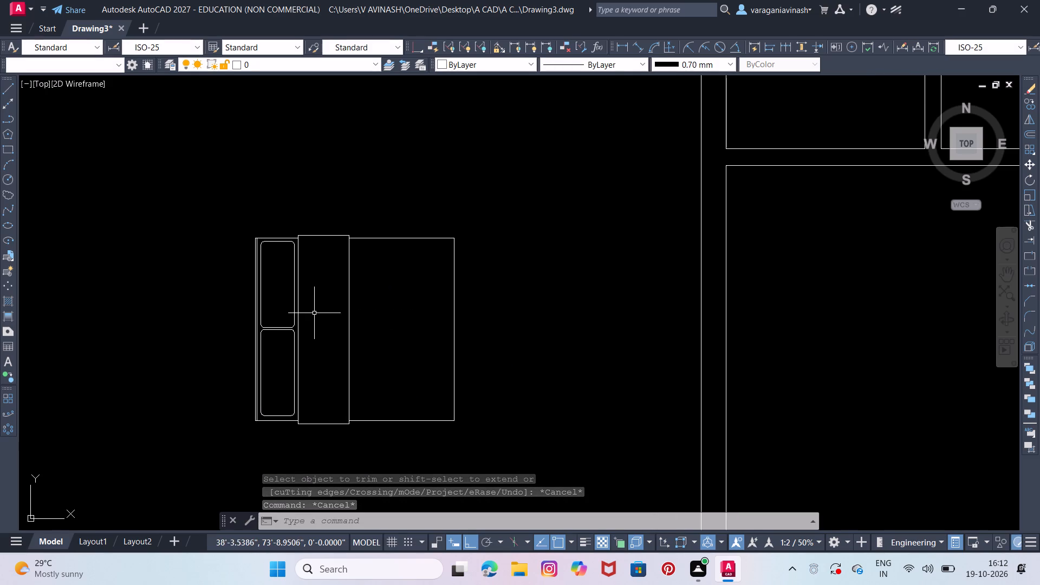
middle_drag(193, 291, 305, 371)
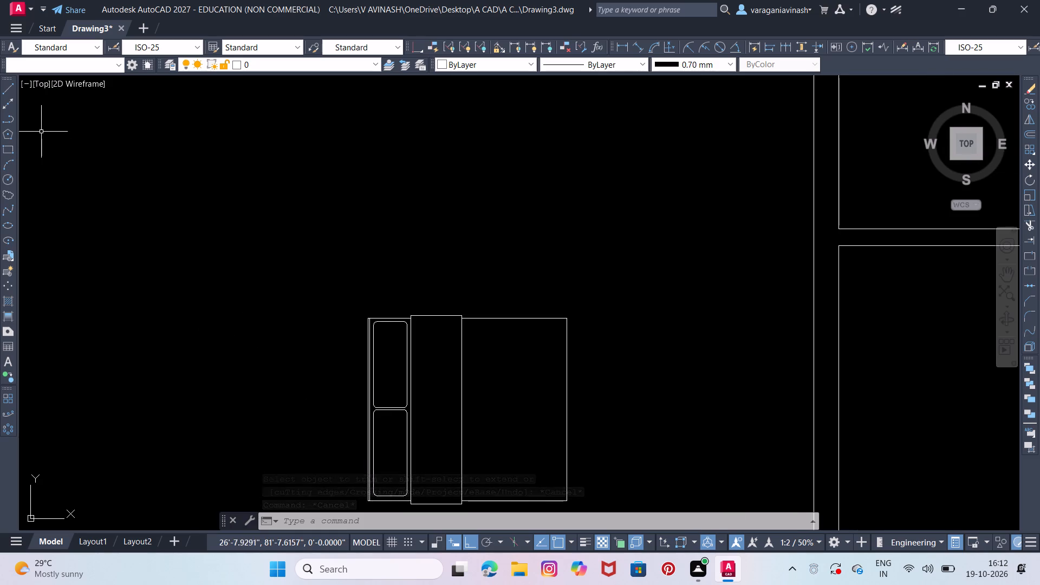
click(13, 148)
scroll(359, 319, up, 1)
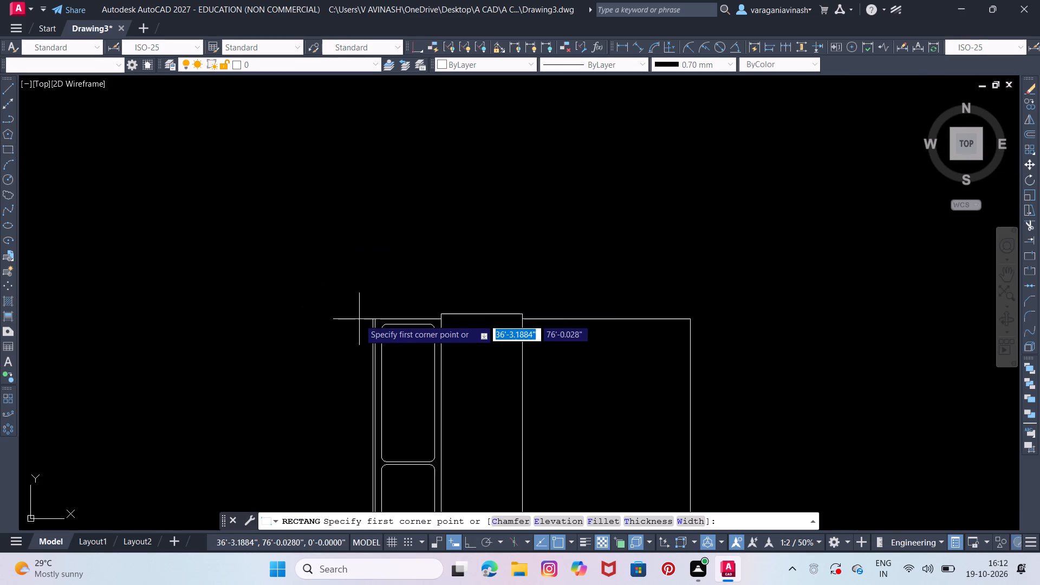
scroll(359, 319, up, 1)
click(374, 319)
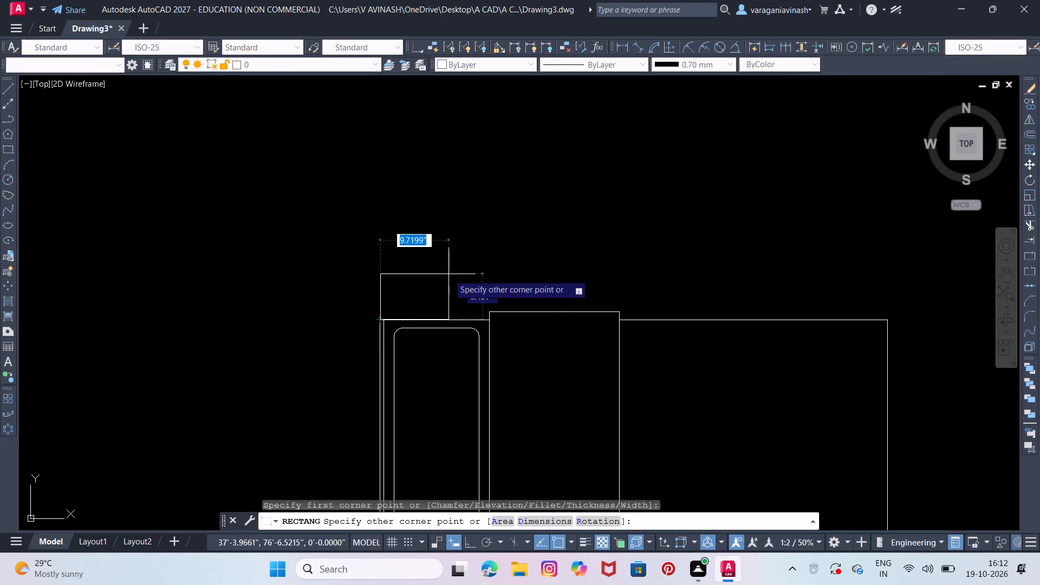
click(464, 243)
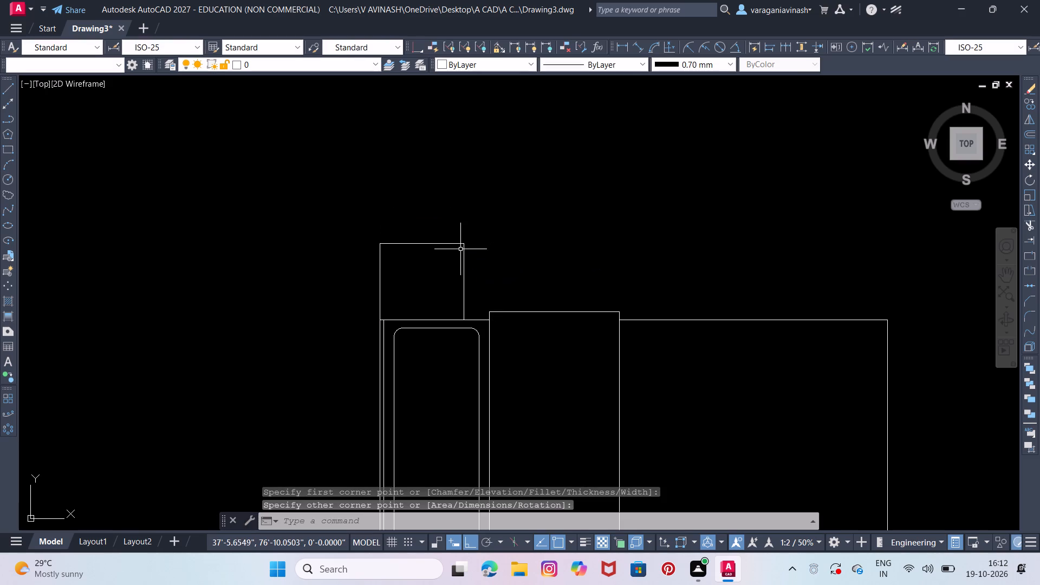
Copy the small rectangle straight south by about 6'-5" so it hangs from the outline's southwest corner.
click(465, 246)
right_click(465, 246)
click(501, 334)
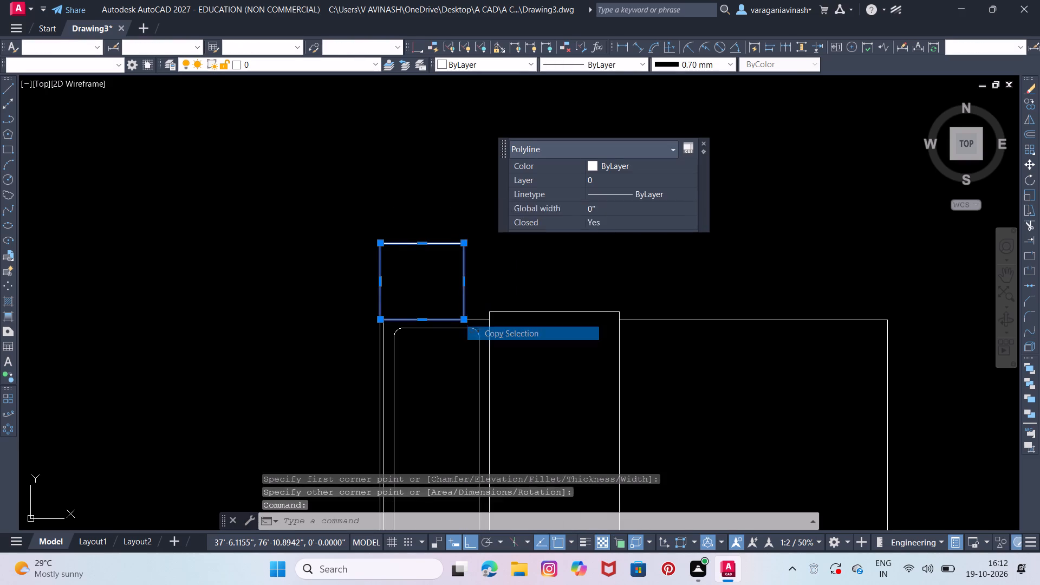
click(385, 244)
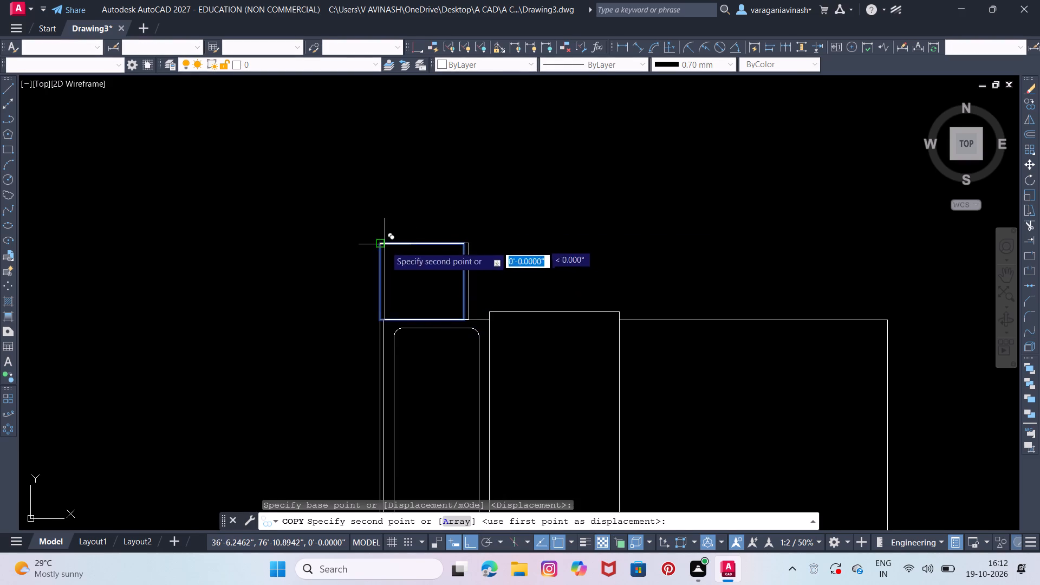
middle_drag(421, 392, 456, 206)
scroll(447, 237, down, 2)
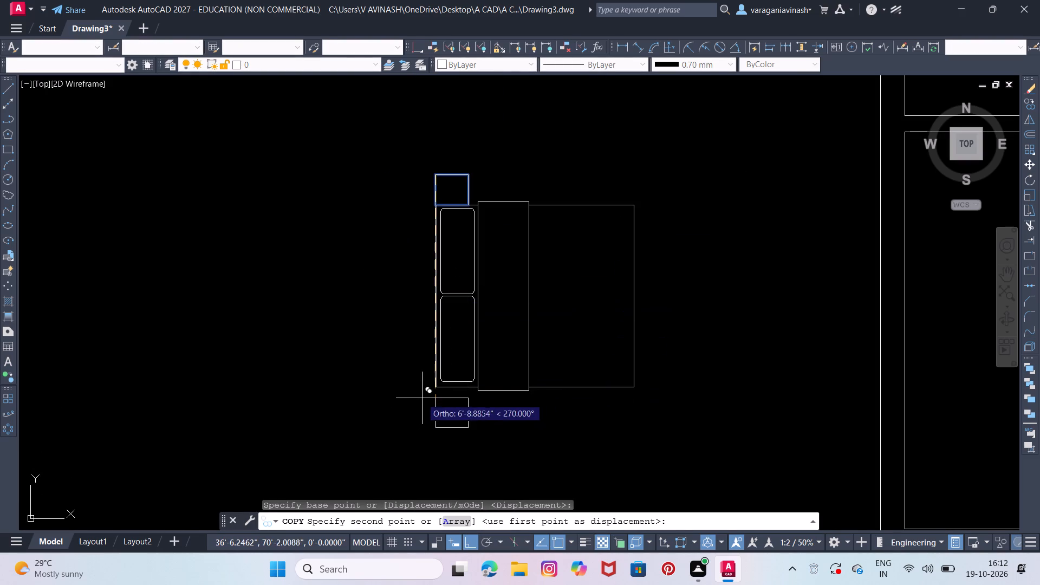
scroll(432, 393, up, 2)
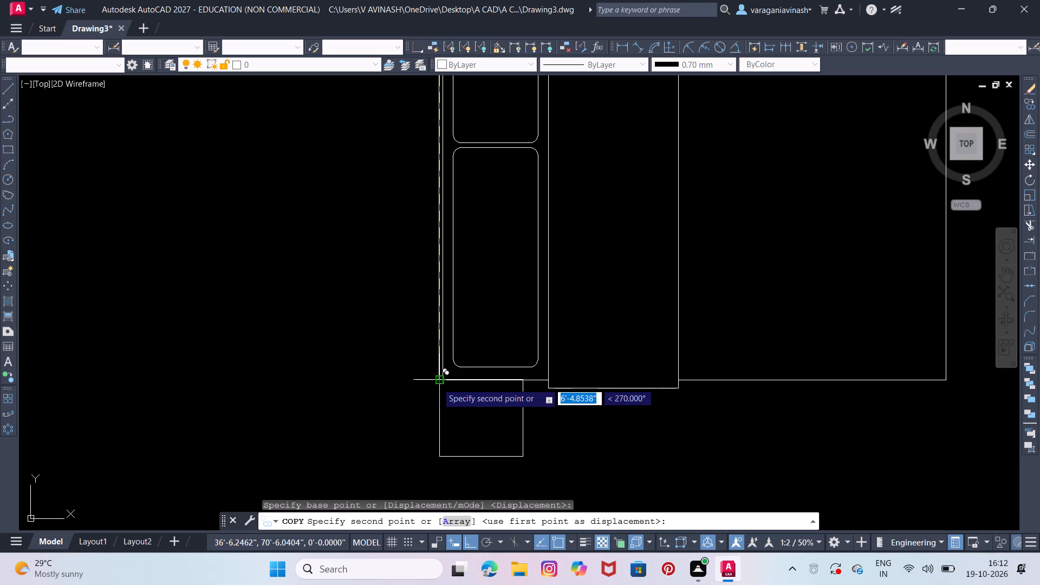
click(437, 383)
scroll(513, 366, down, 1)
key(Escape)
key(Escape)
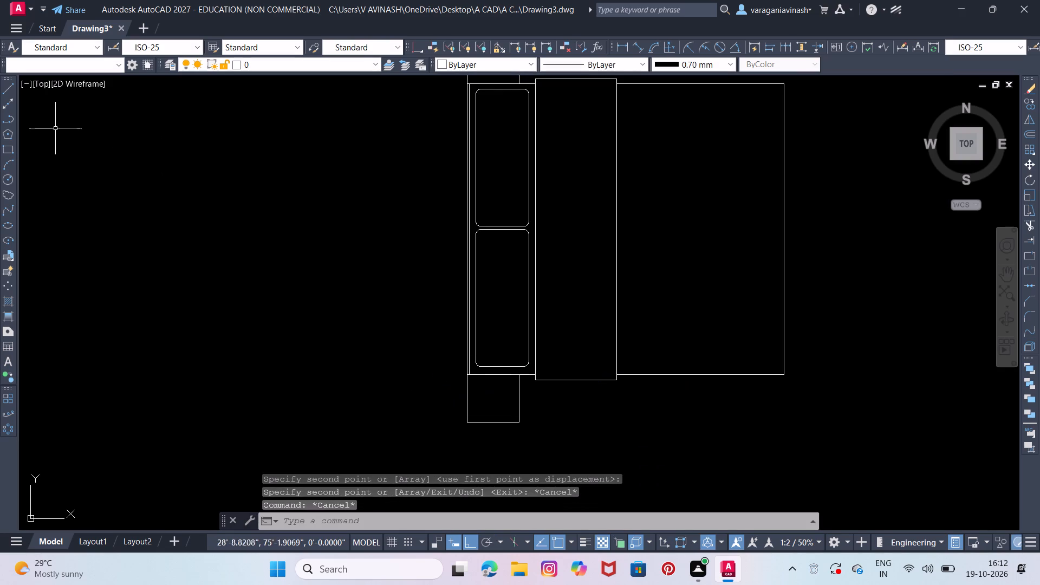
Draw a circle about 4.9" in diameter at the centre of the small southern rectangle.
click(8, 176)
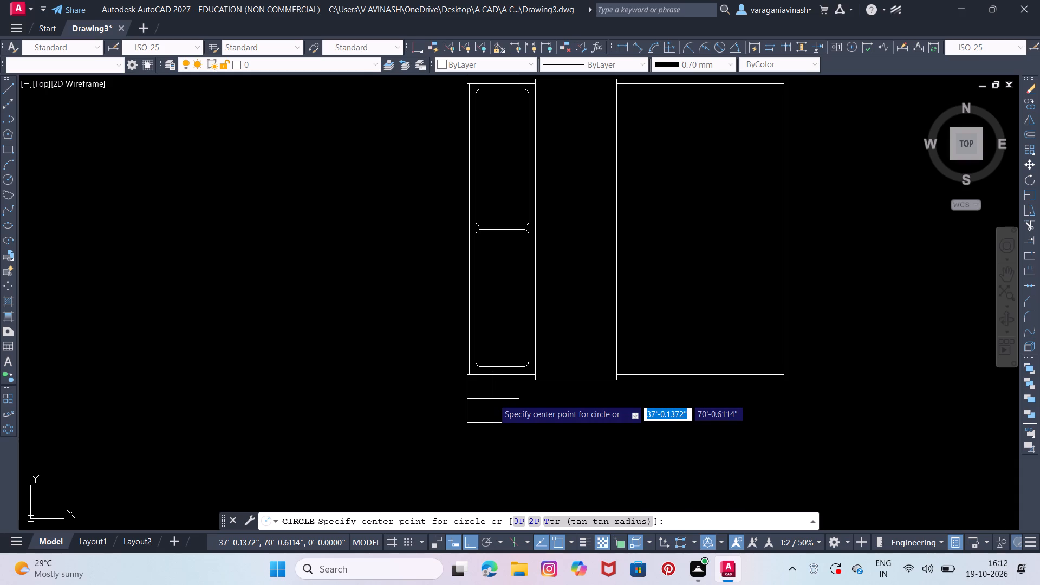
click(493, 399)
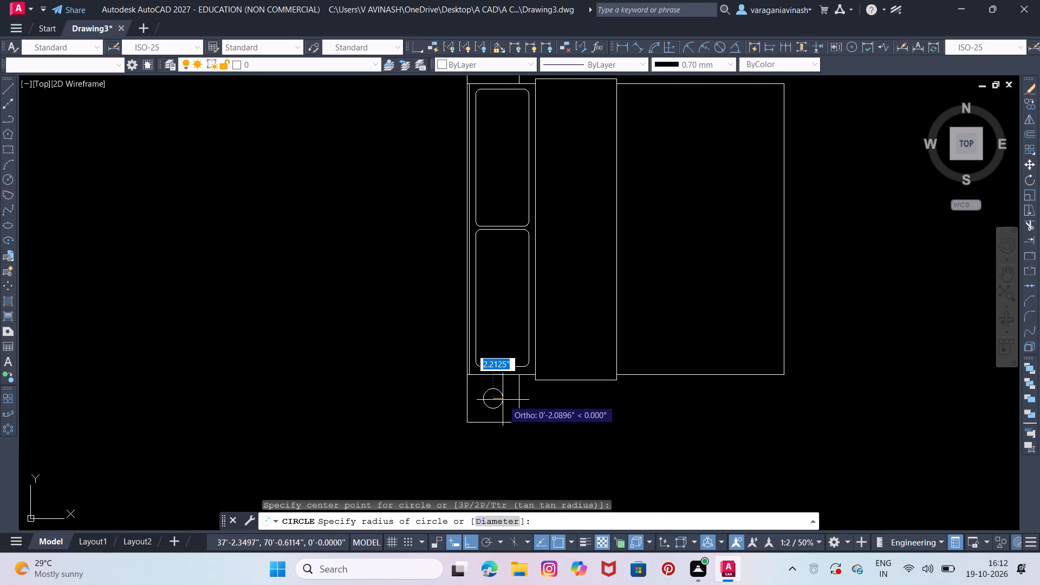
click(504, 400)
right_click(504, 400)
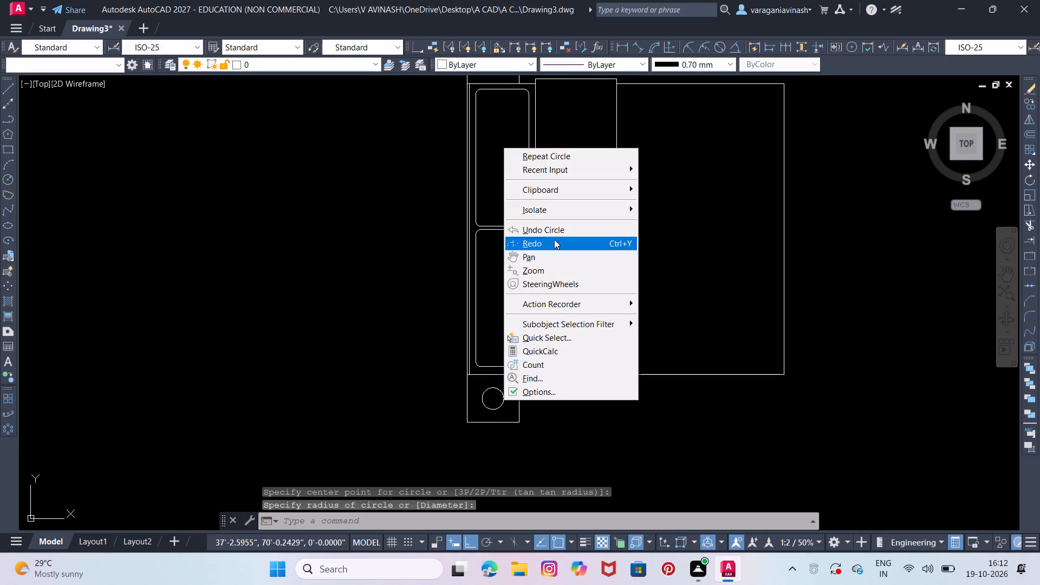
key(Escape)
key(Escape)
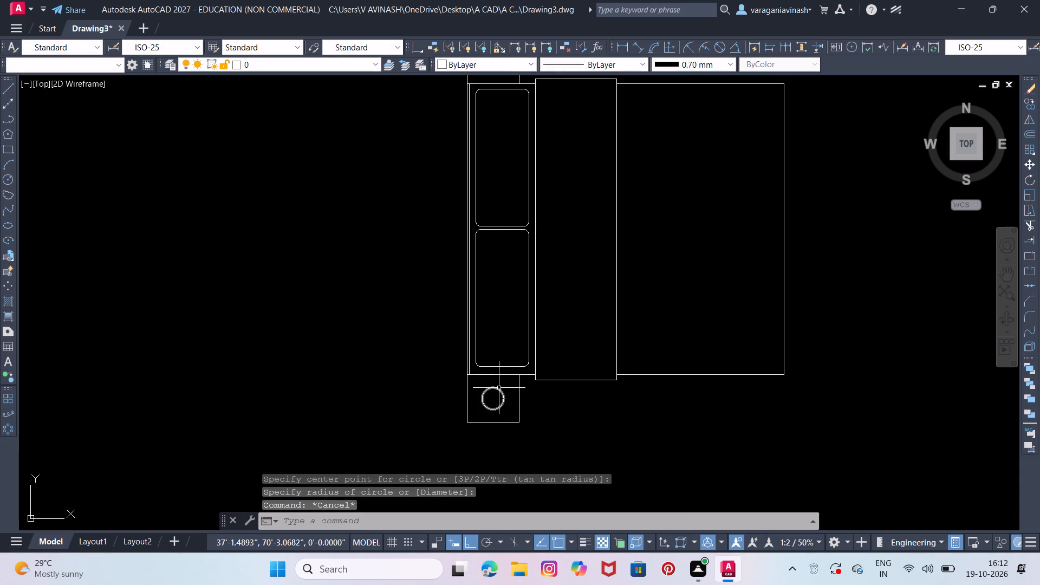
Copy the circle straight north into the centre of the small northern rectangle.
click(499, 388)
right_click(499, 388)
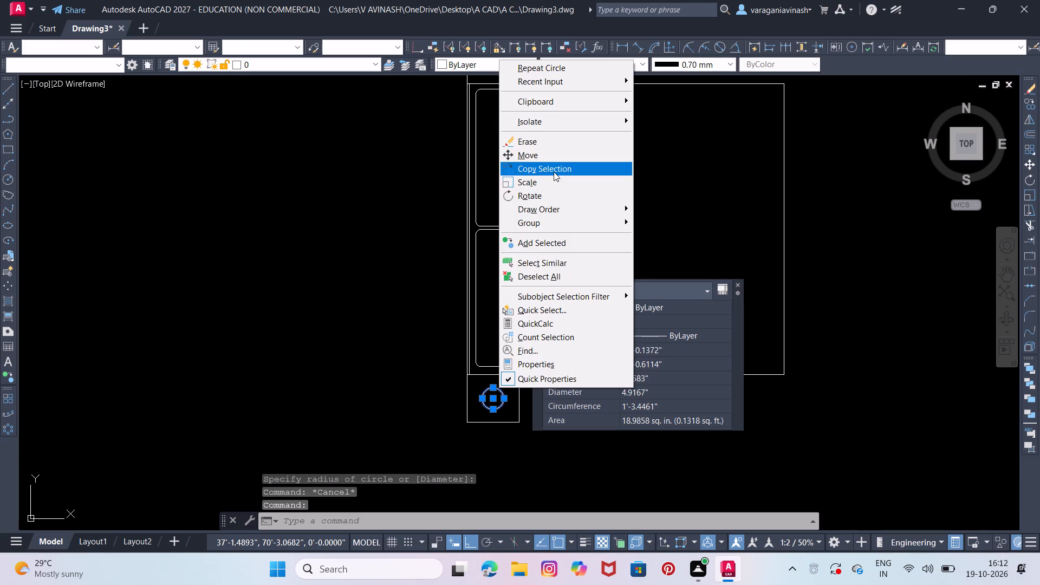
click(554, 172)
click(490, 399)
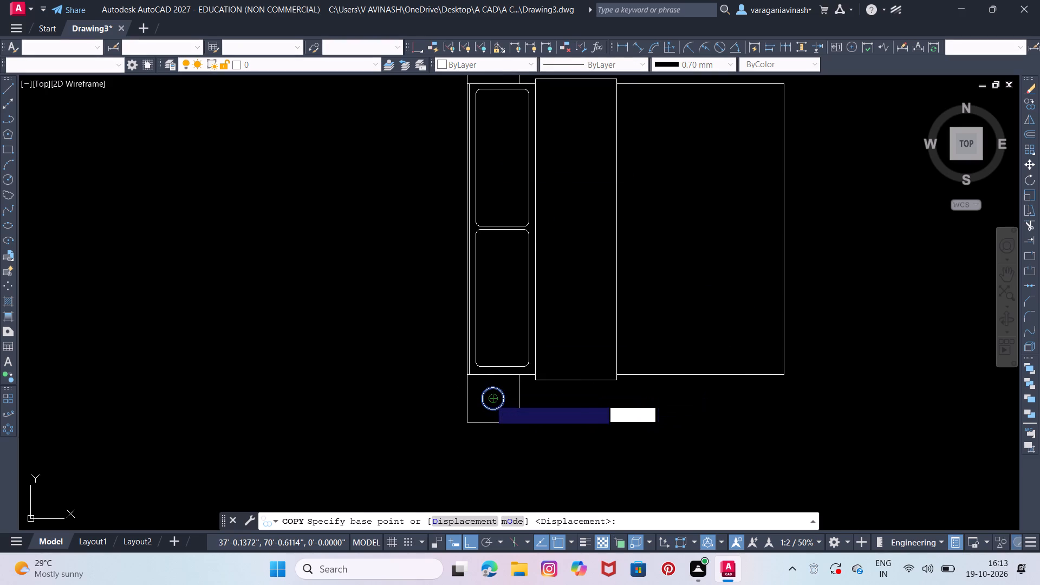
middle_drag(504, 192, 519, 326)
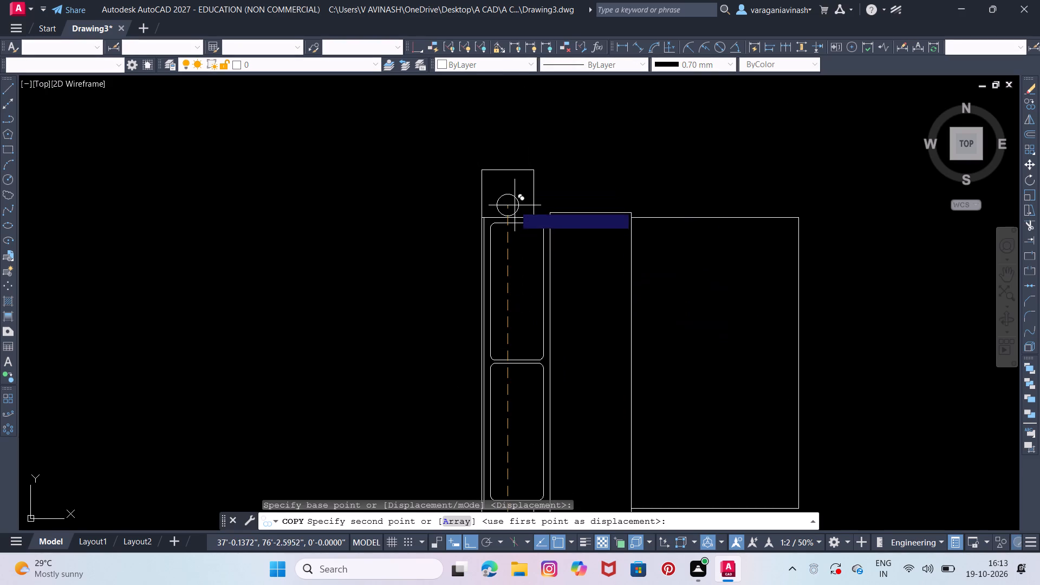
click(519, 193)
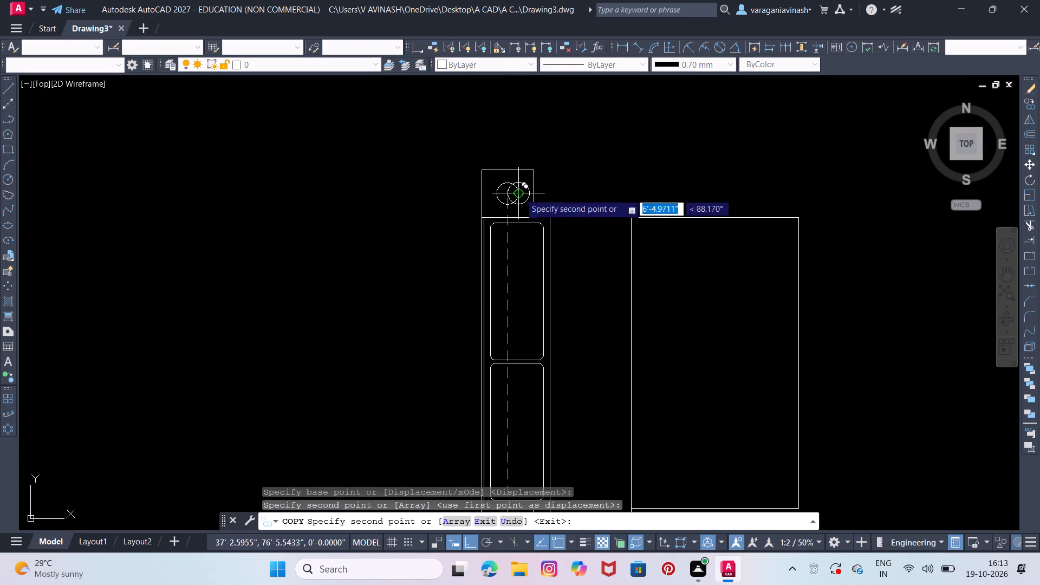
key(Escape)
key(Escape)
Copy the whole bed detail into the plan's southwest room, placing its headboard midpoint on the midpoint of the room's inner west wall.
scroll(591, 209, down, 1)
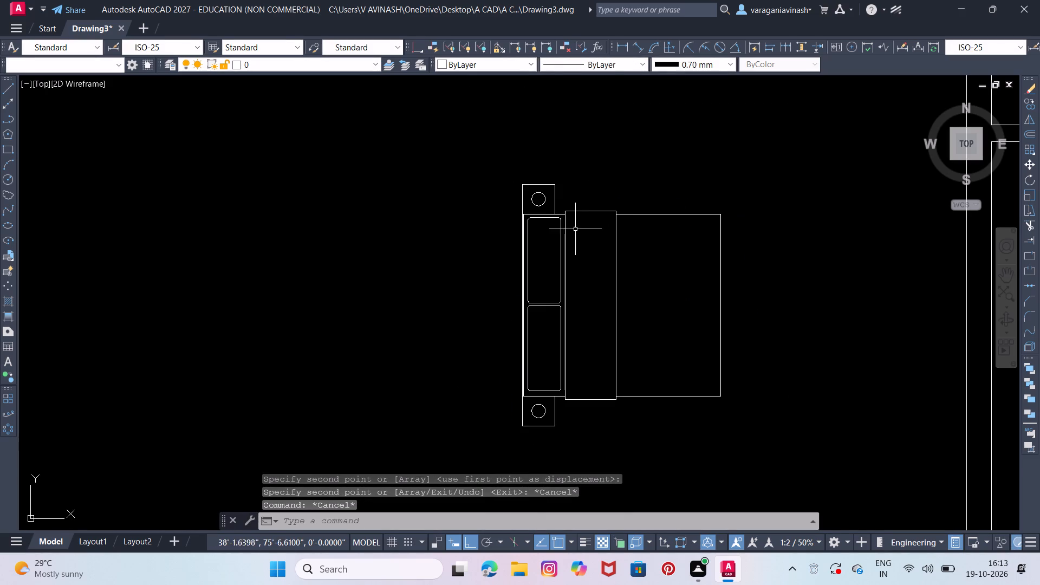
middle_drag(483, 238, 319, 242)
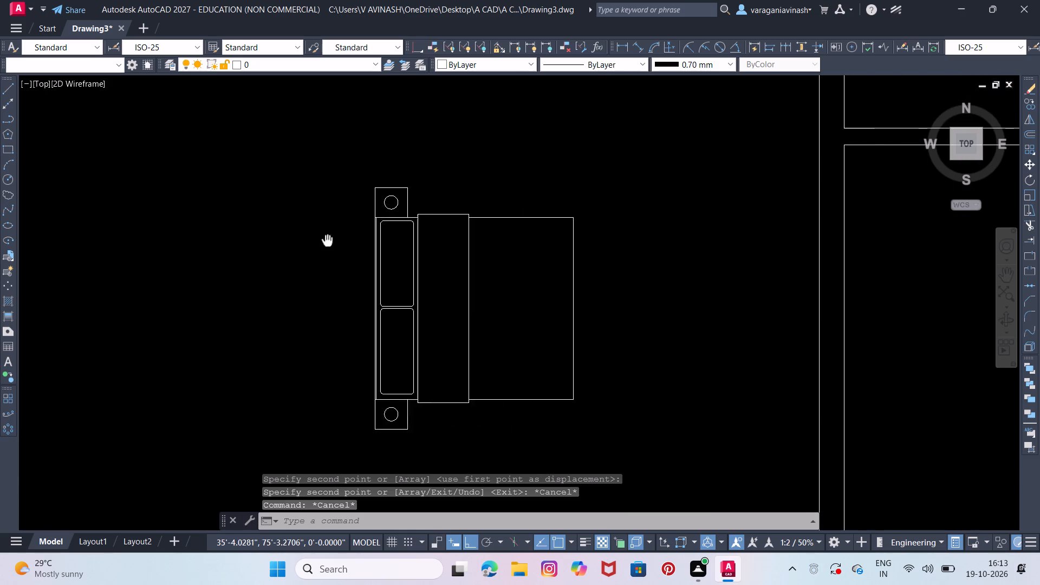
middle_drag(319, 242, 315, 242)
click(603, 162)
click(268, 446)
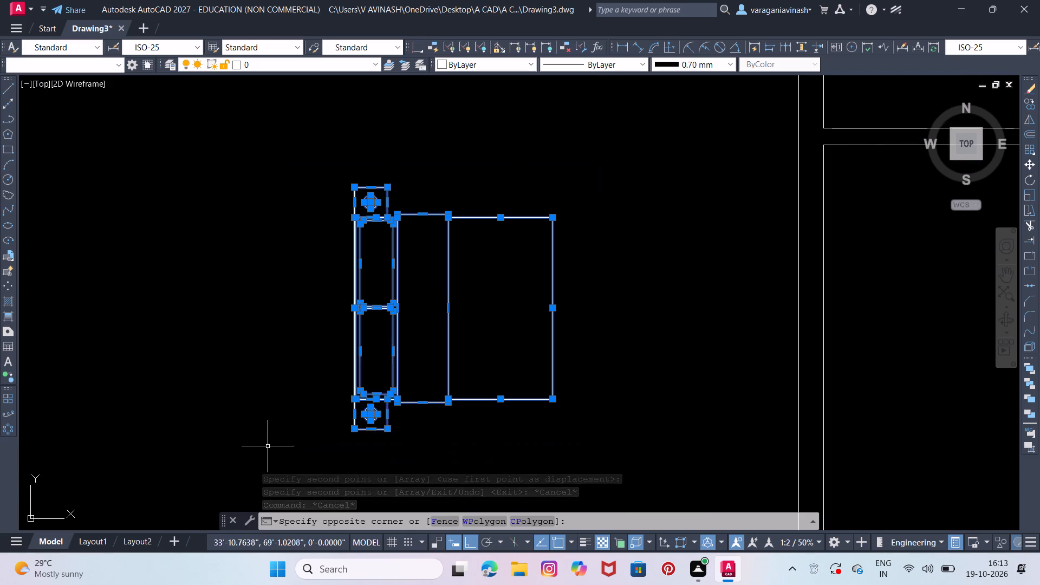
right_click(385, 272)
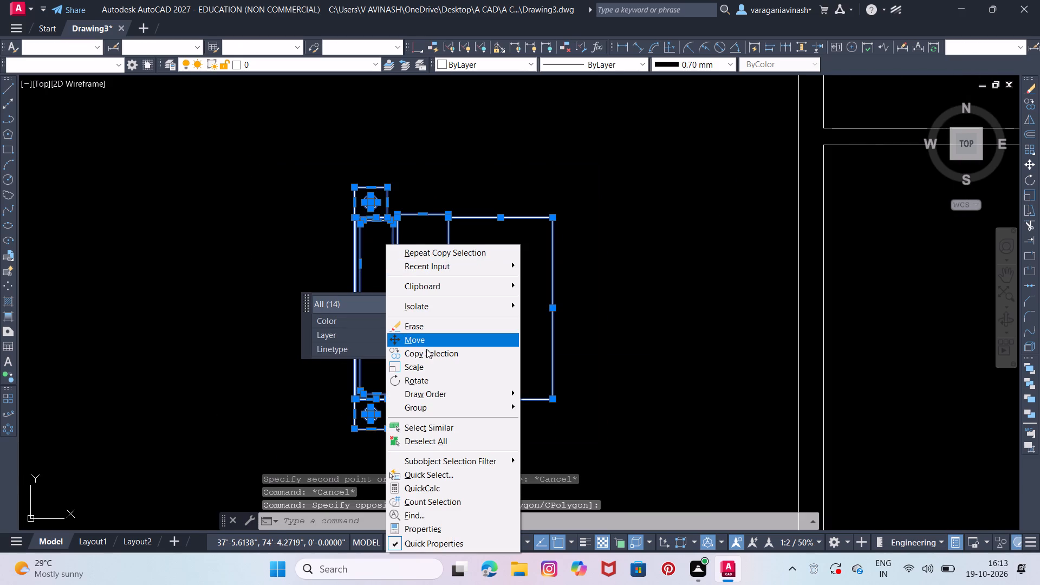
click(420, 355)
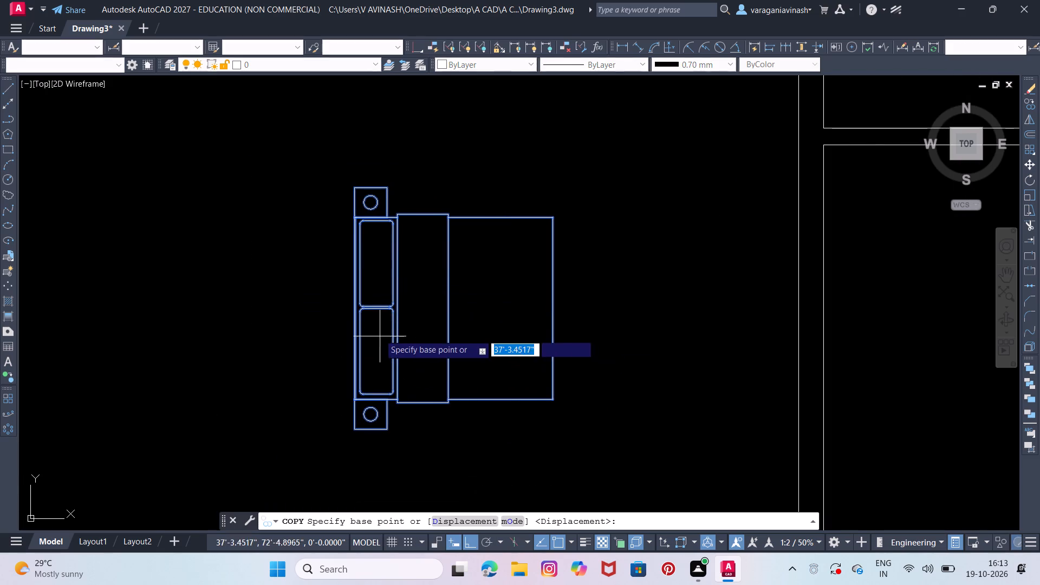
click(350, 308)
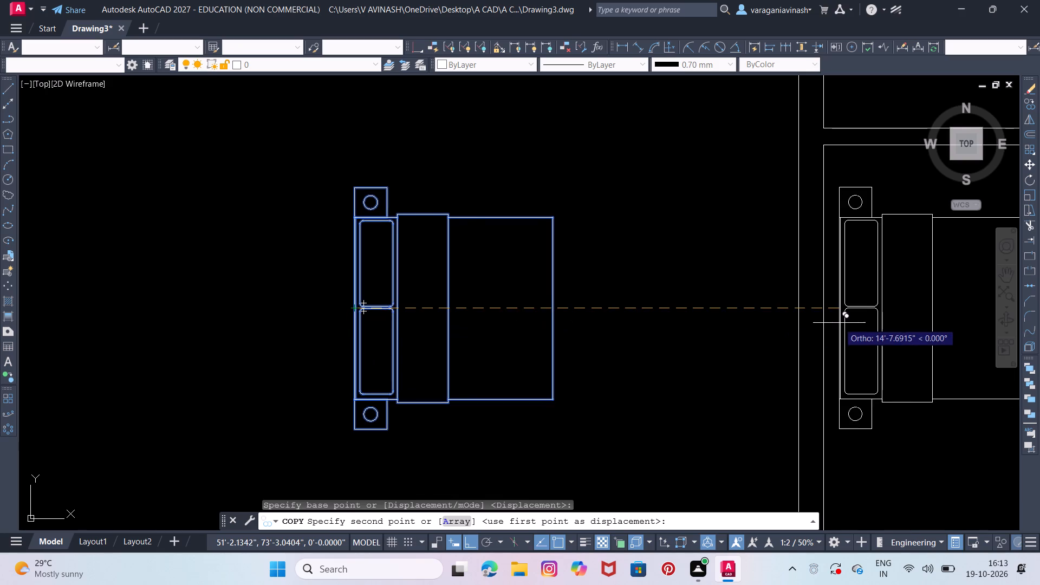
middle_drag(839, 323, 561, 300)
middle_drag(568, 340, 577, 284)
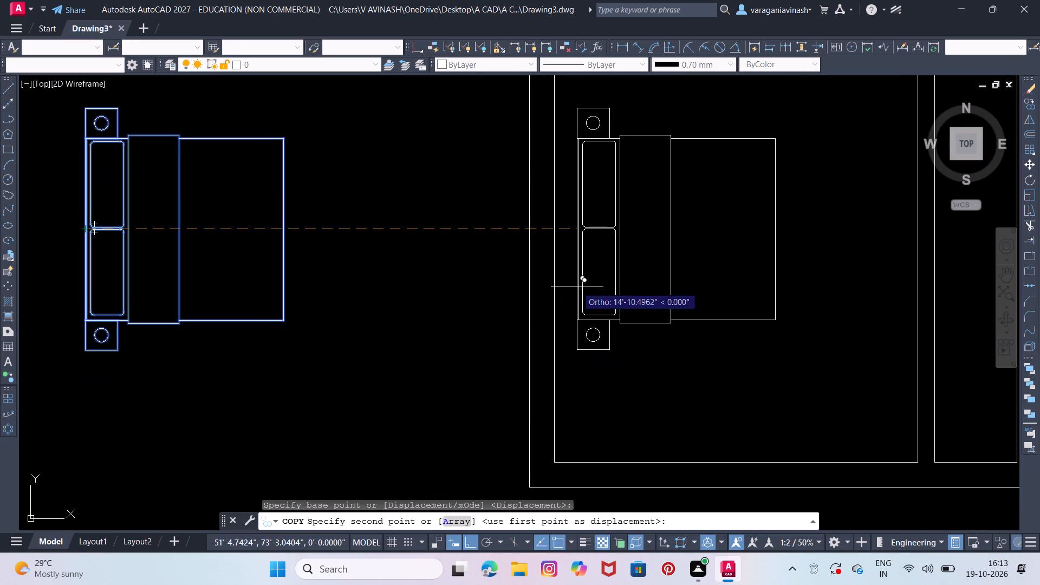
key(F8)
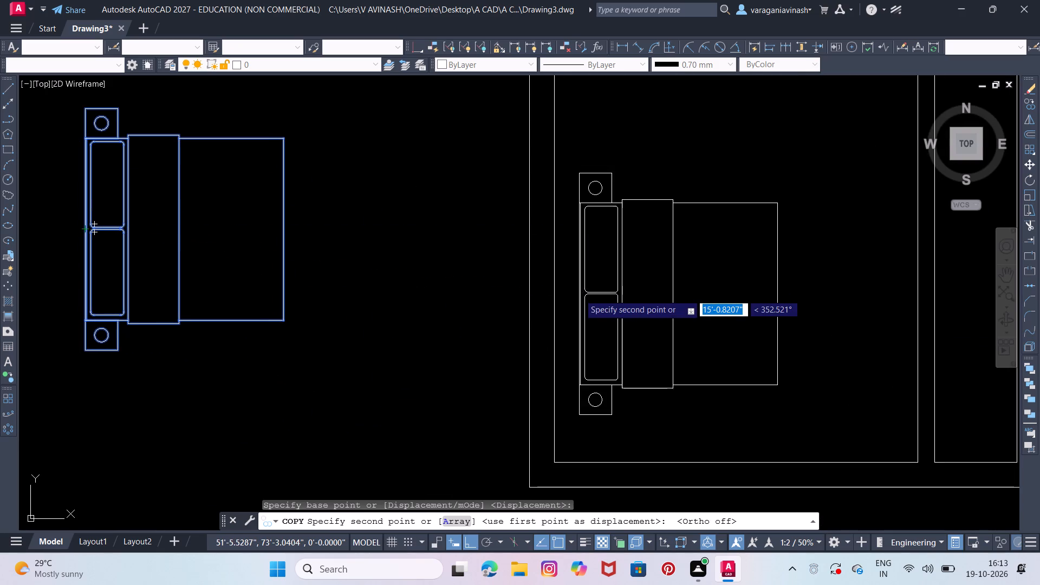
scroll(634, 205, down, 1)
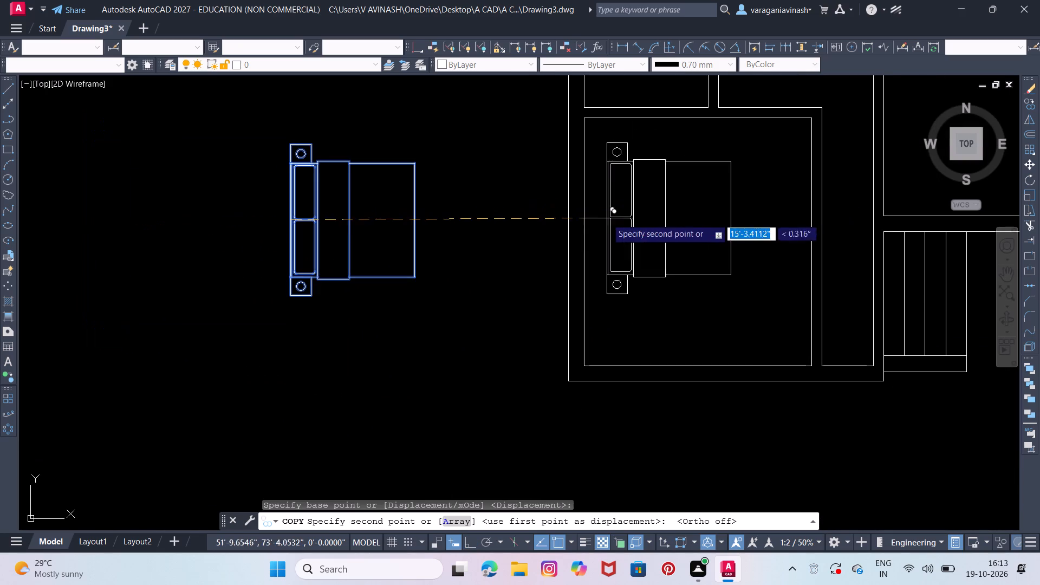
scroll(591, 243, up, 1)
middle_drag(677, 243, 617, 292)
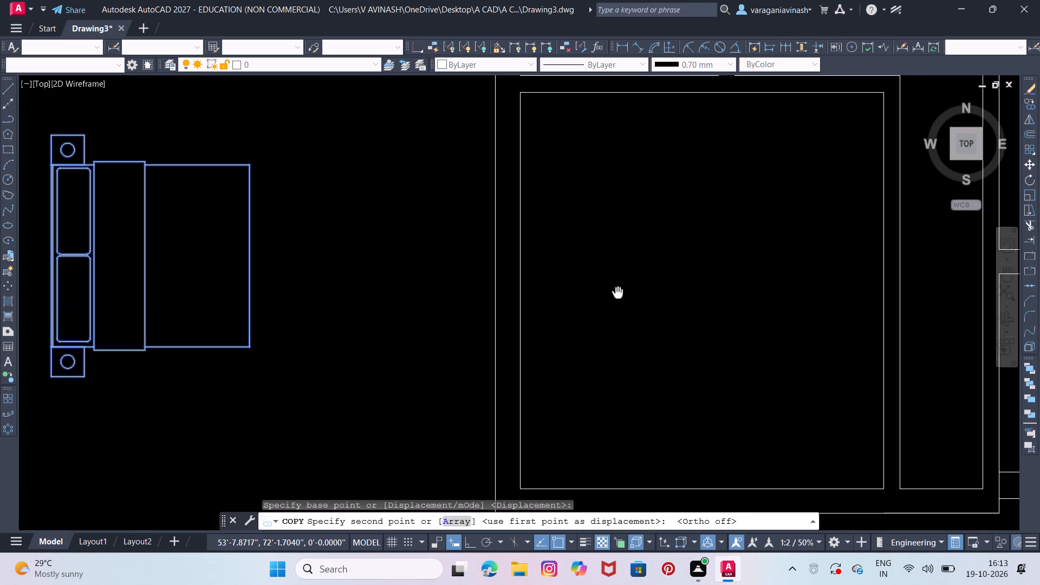
middle_drag(617, 292, 612, 289)
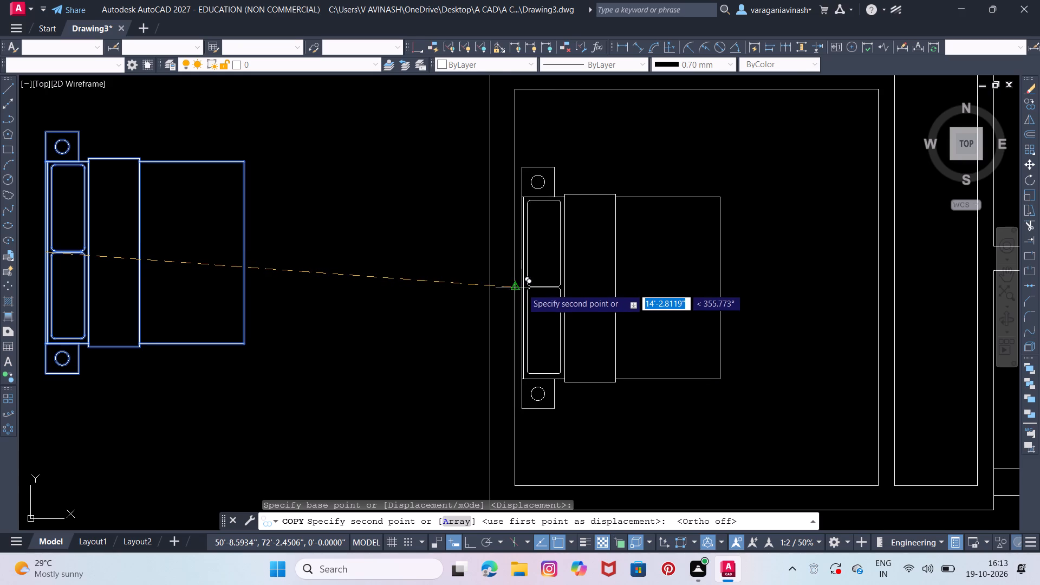
scroll(521, 288, up, 1)
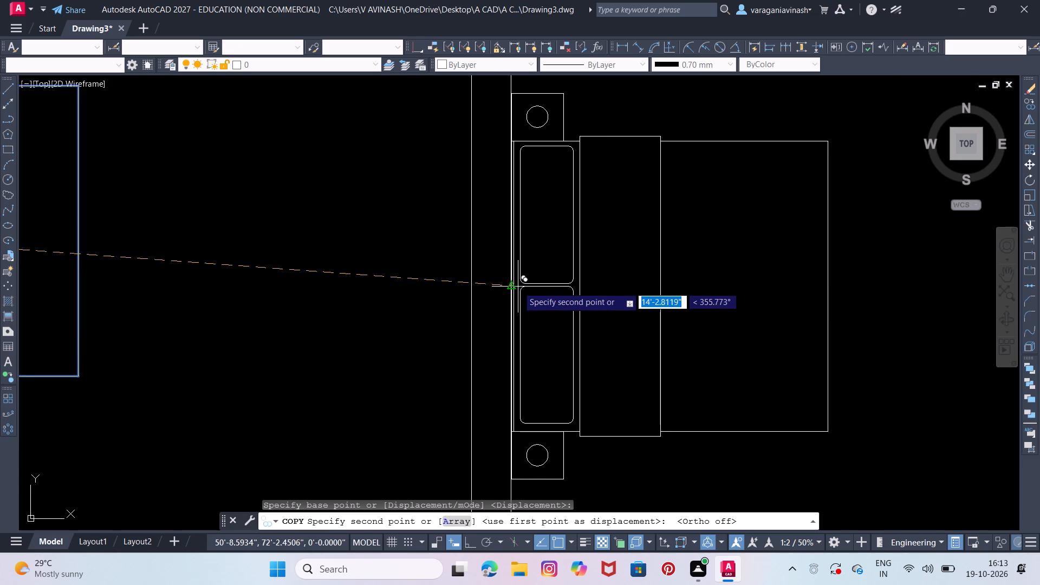
click(518, 287)
scroll(551, 297, down, 2)
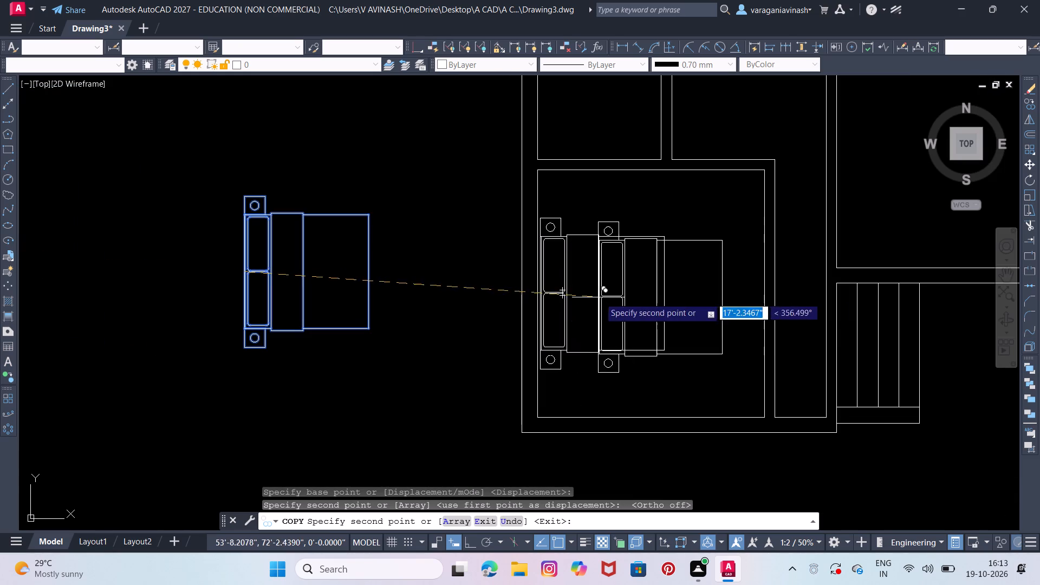
middle_drag(692, 324, 562, 333)
key(Escape)
Copy the original bed detail by its headboard midpoint into the large northwest room, about 28' away at 59°, just off the west wall.
scroll(661, 331, down, 1)
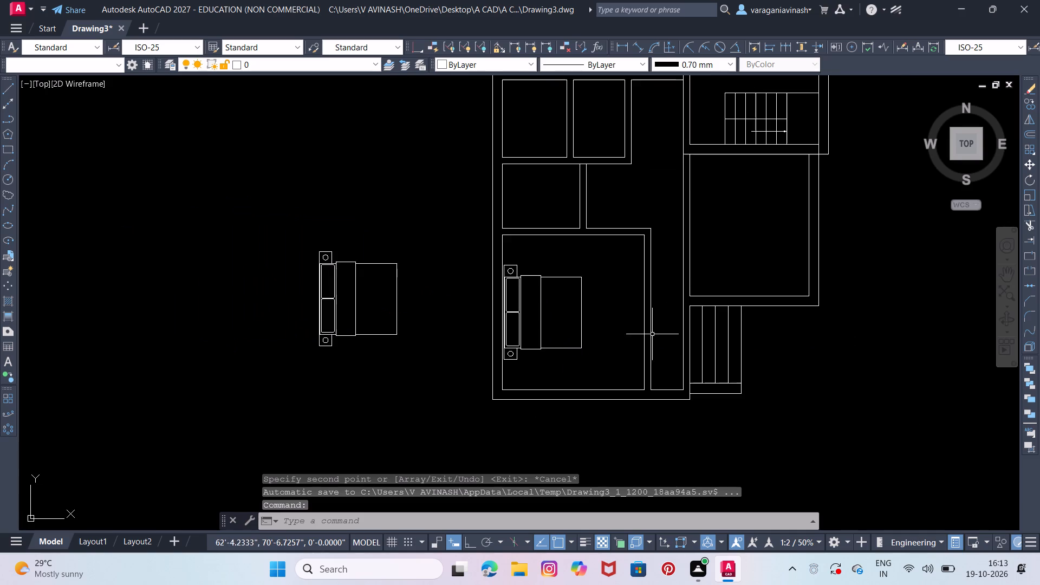
middle_drag(646, 342, 513, 391)
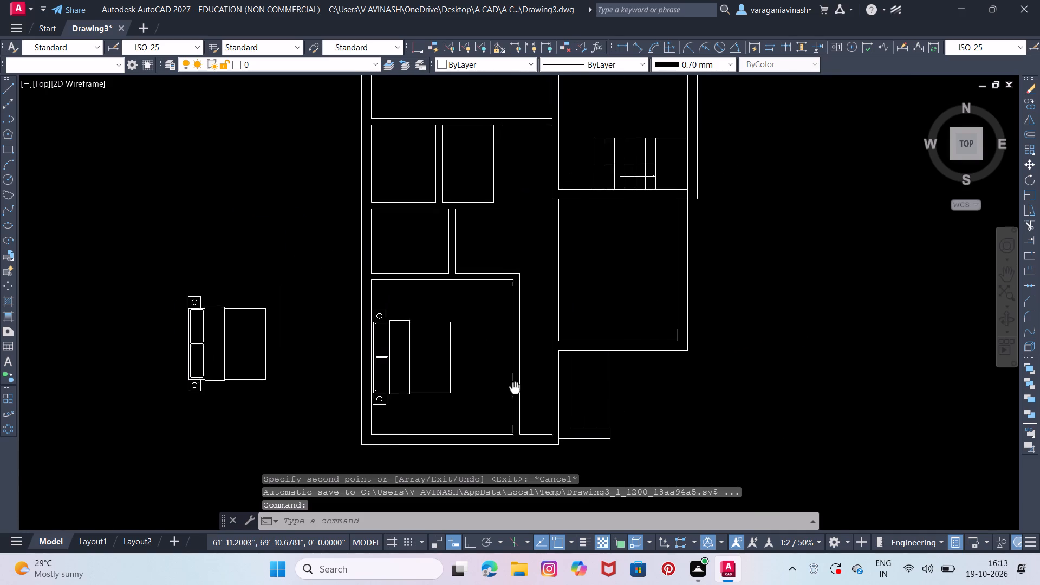
middle_drag(513, 391, 510, 403)
middle_drag(429, 342, 524, 391)
click(402, 360)
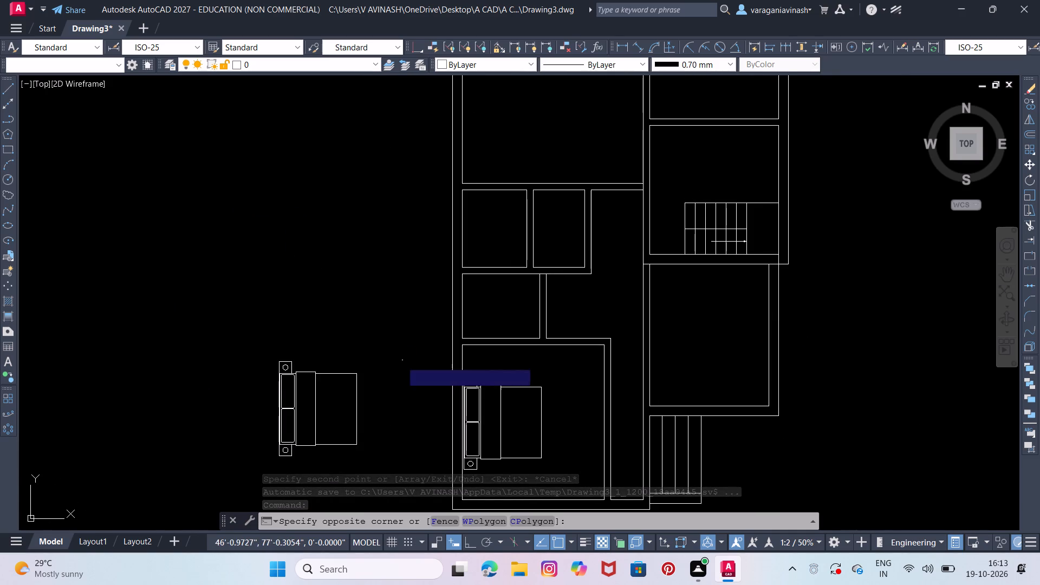
click(238, 469)
right_click(330, 415)
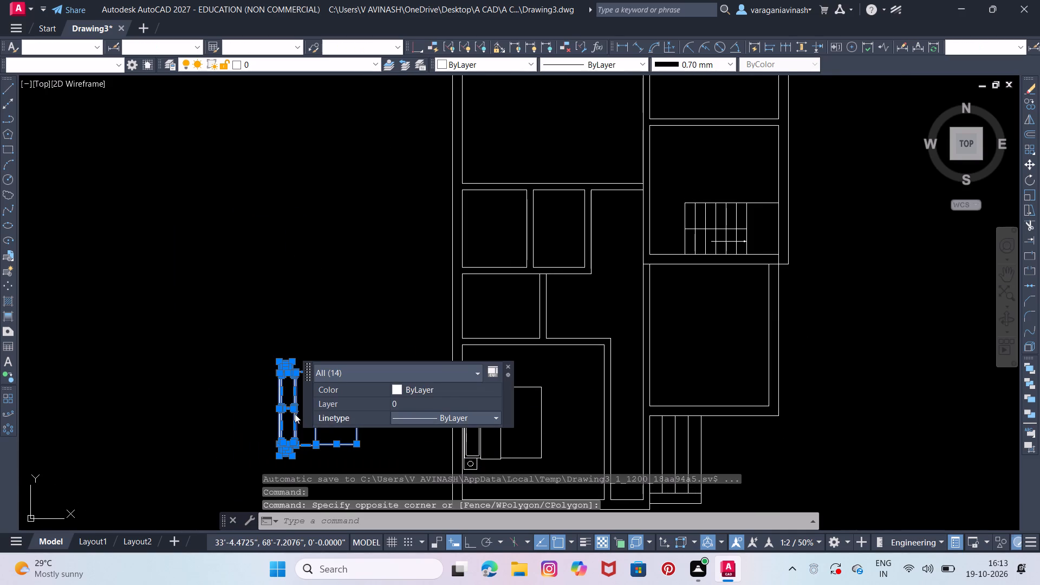
right_click(280, 357)
click(368, 161)
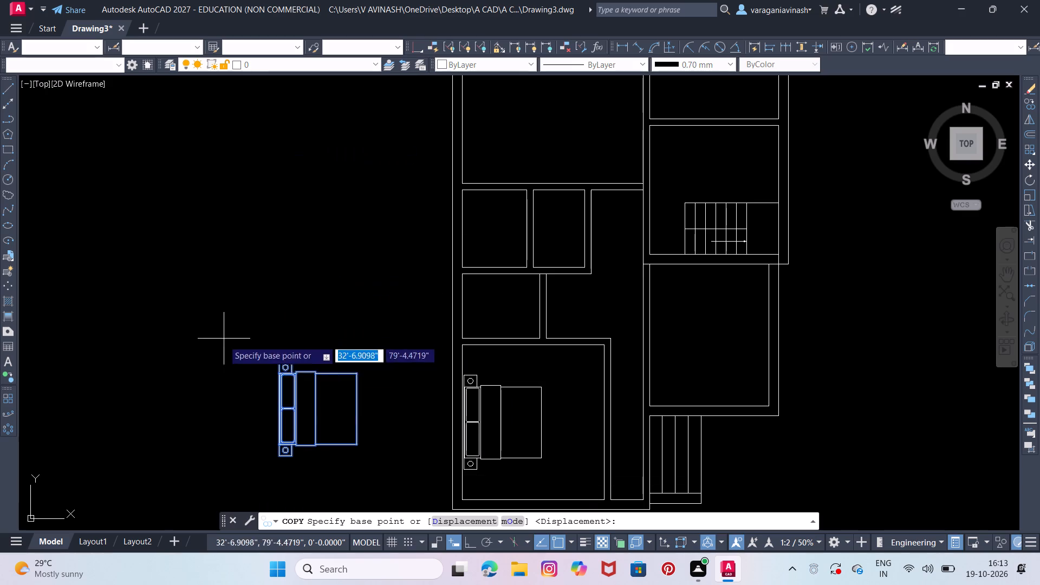
scroll(271, 410, up, 3)
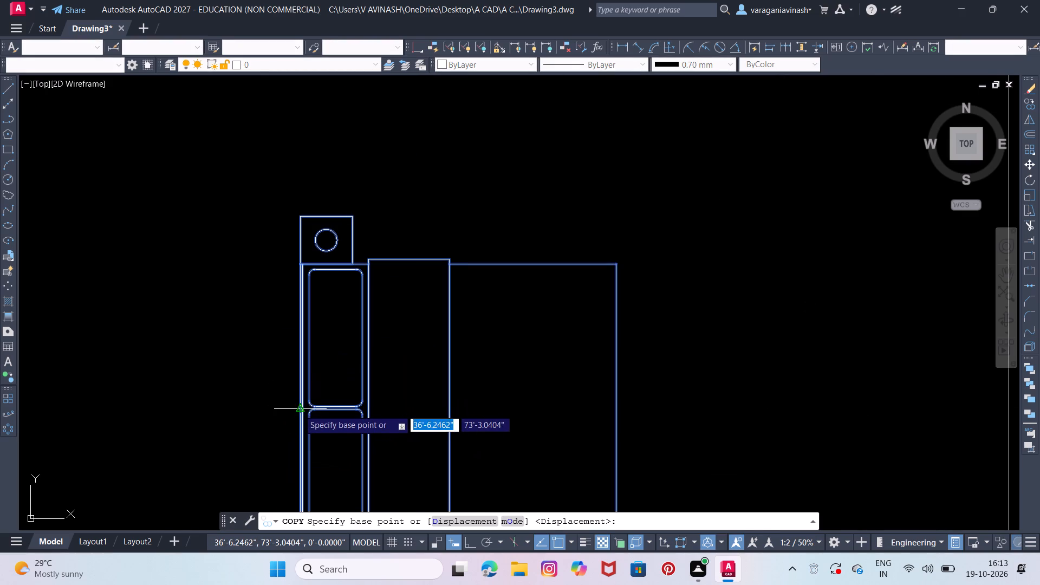
click(298, 409)
scroll(444, 153, down, 2)
middle_drag(524, 141, 308, 430)
middle_drag(467, 286, 421, 431)
scroll(420, 369, down, 1)
scroll(421, 293, up, 2)
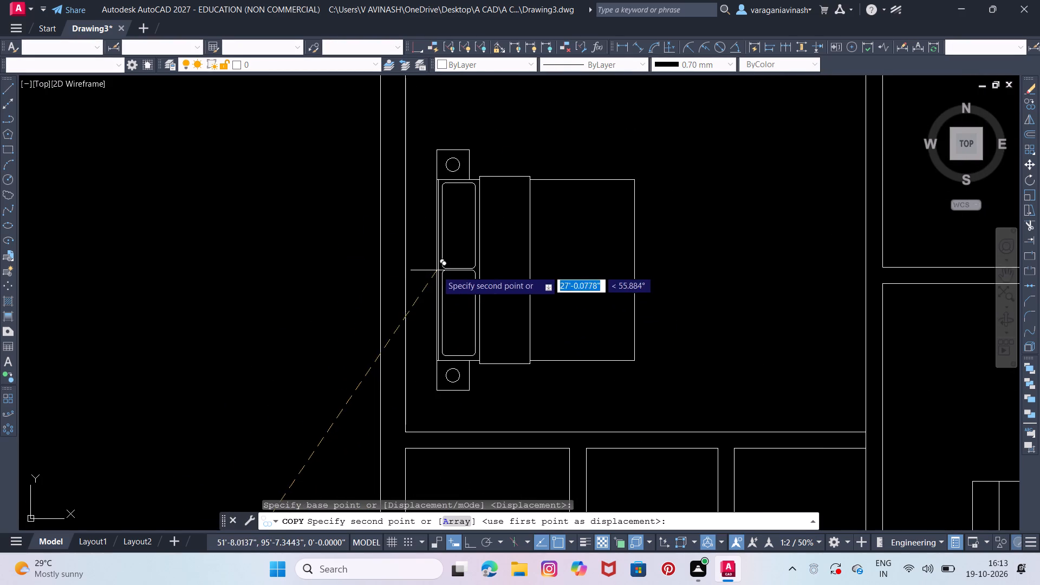
middle_drag(443, 285, 419, 357)
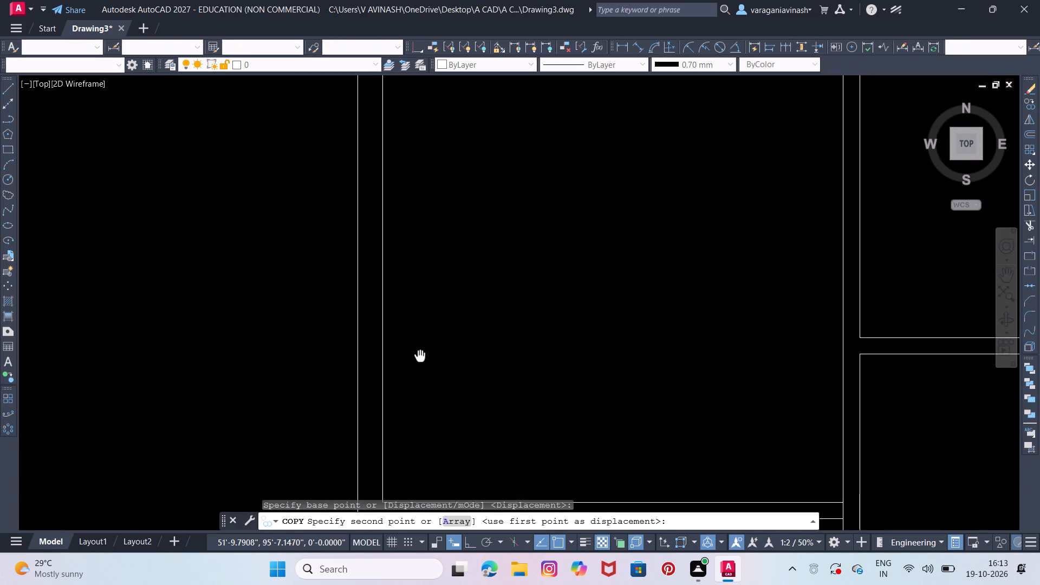
middle_drag(419, 357, 418, 359)
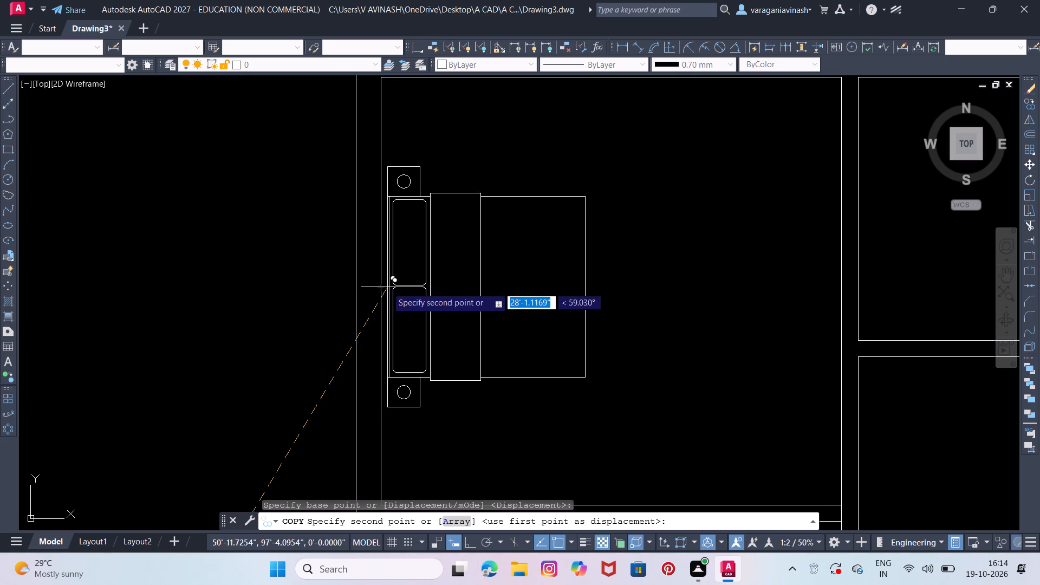
scroll(387, 287, up, 2)
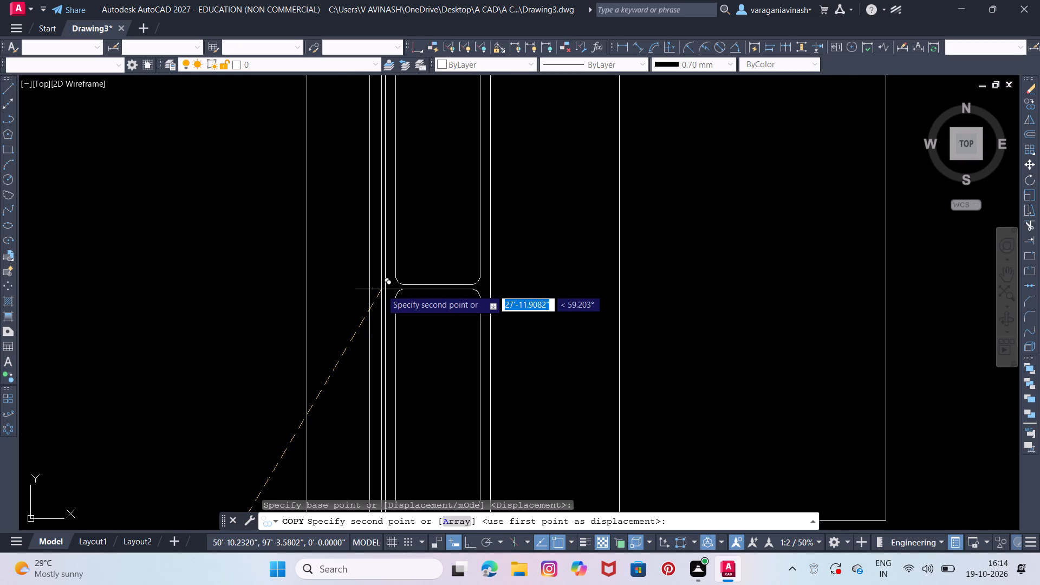
click(381, 289)
scroll(402, 302, down, 3)
key(Escape)
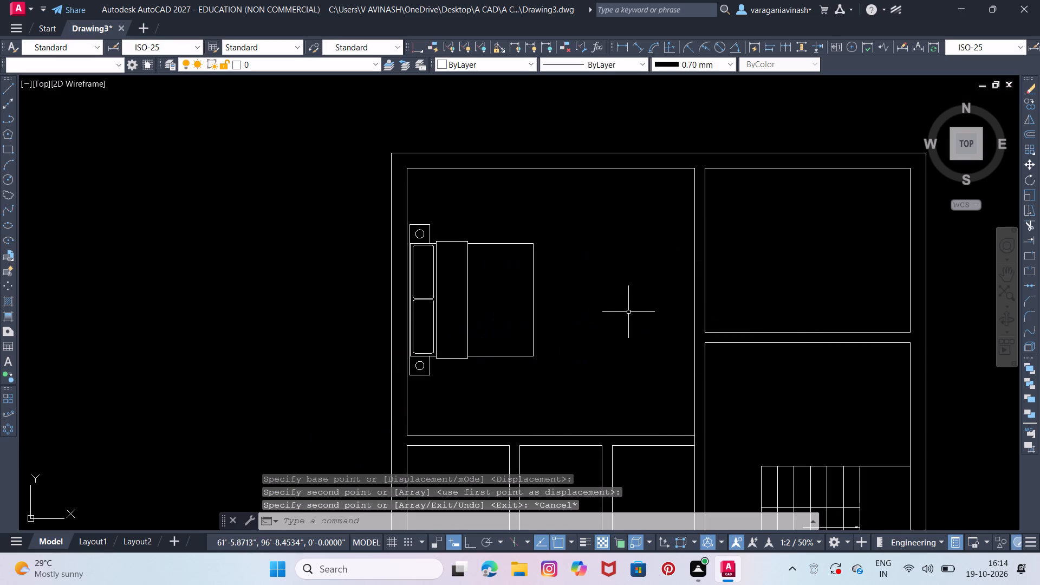
Draw a thin rectangle about 3'-6" by 3" just inside the south wall of the room north of the outer steps.
scroll(628, 313, down, 1)
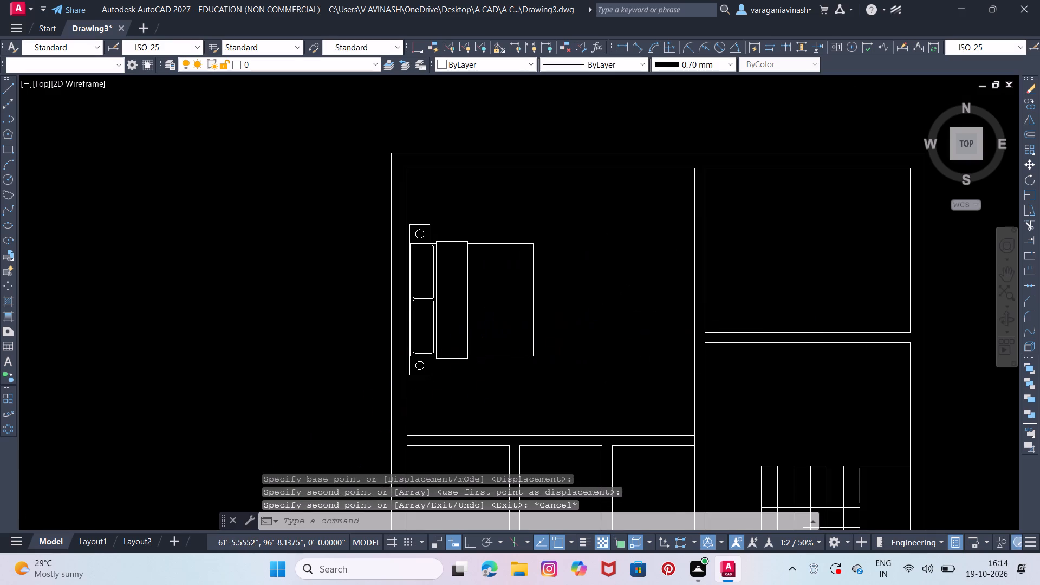
middle_drag(703, 306, 535, 298)
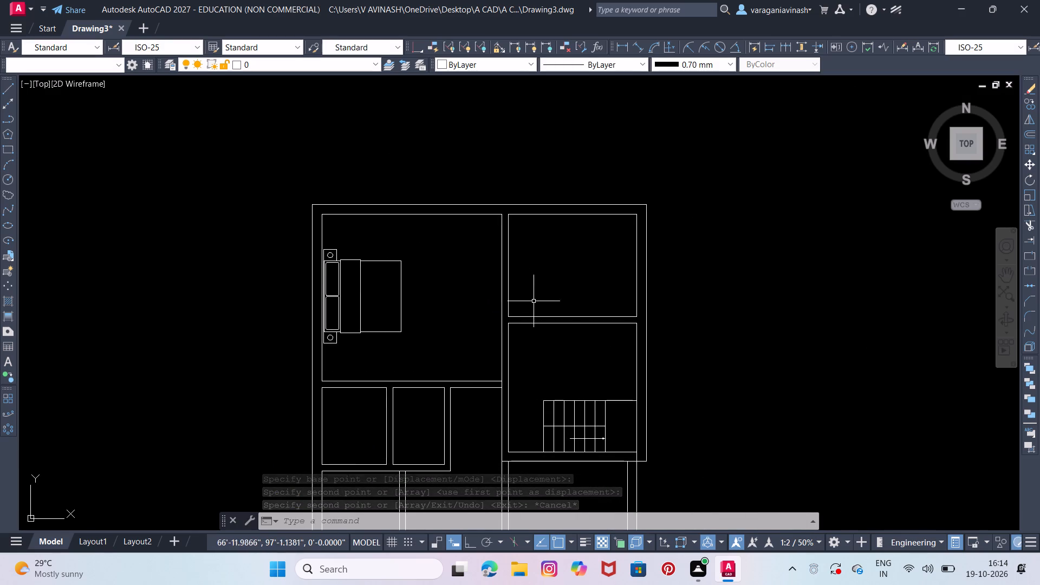
middle_drag(600, 348, 573, 245)
middle_drag(573, 418, 552, 304)
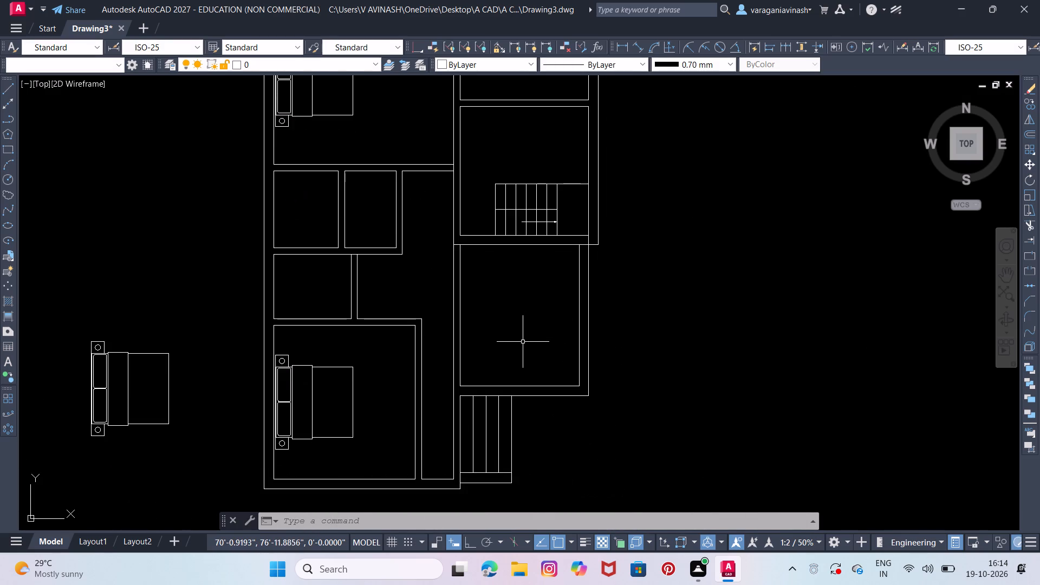
scroll(525, 355, up, 2)
middle_drag(387, 251, 378, 266)
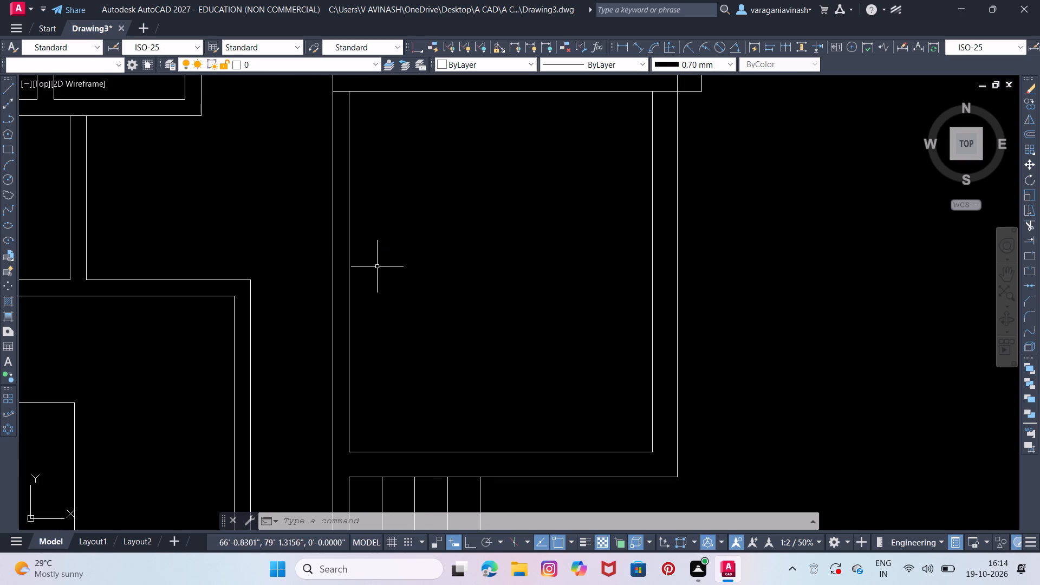
click(3, 148)
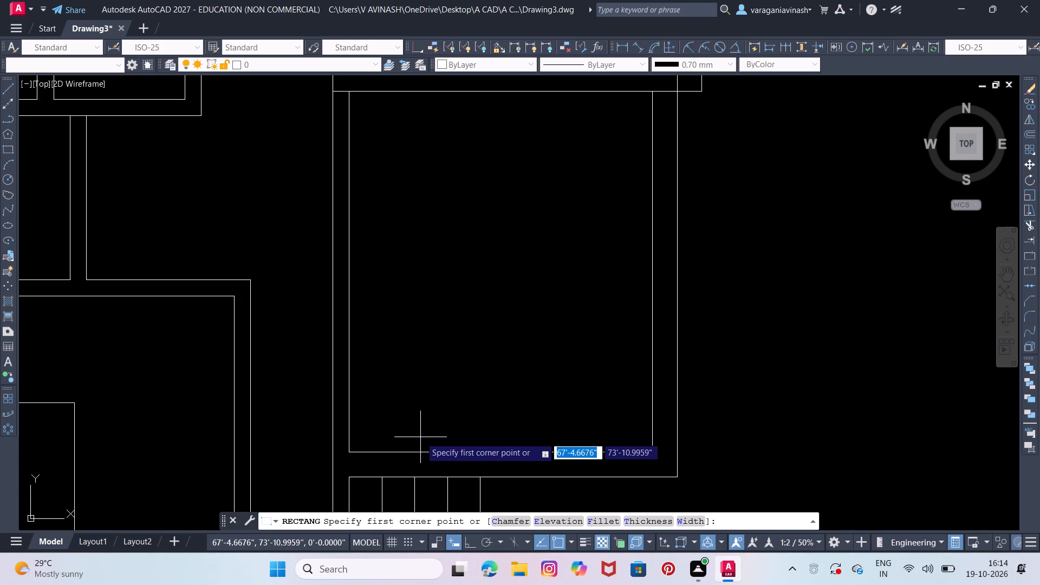
click(420, 437)
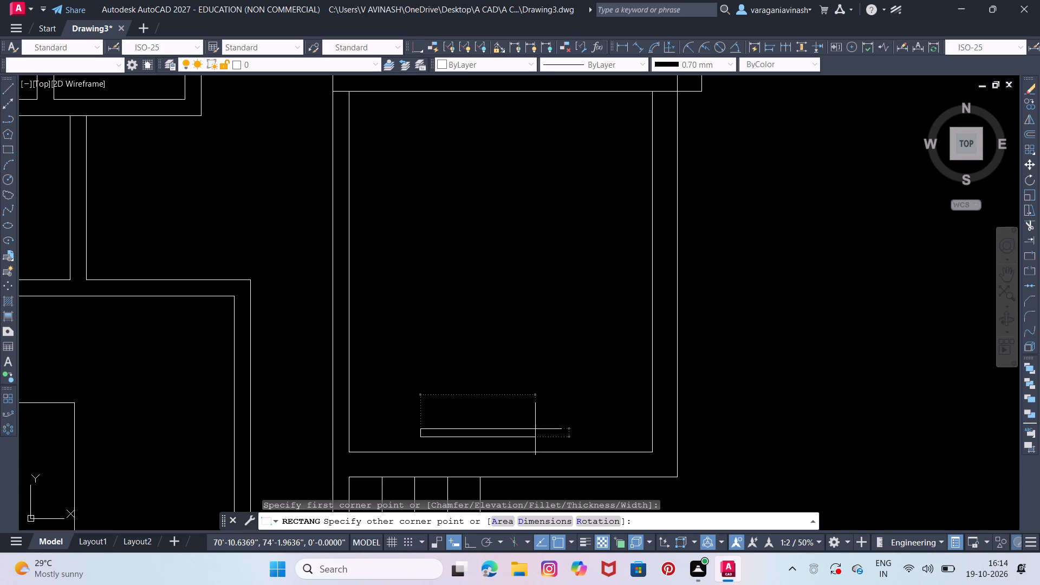
click(535, 429)
Explode the thin rectangle near the room's south wall into separate lines.
scroll(510, 426, up, 1)
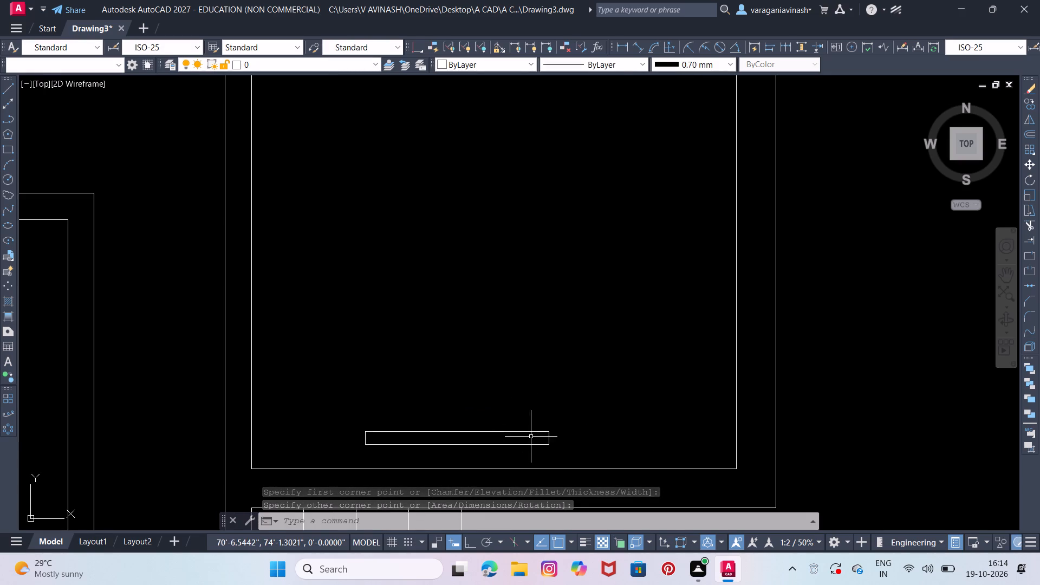
middle_drag(531, 437, 531, 424)
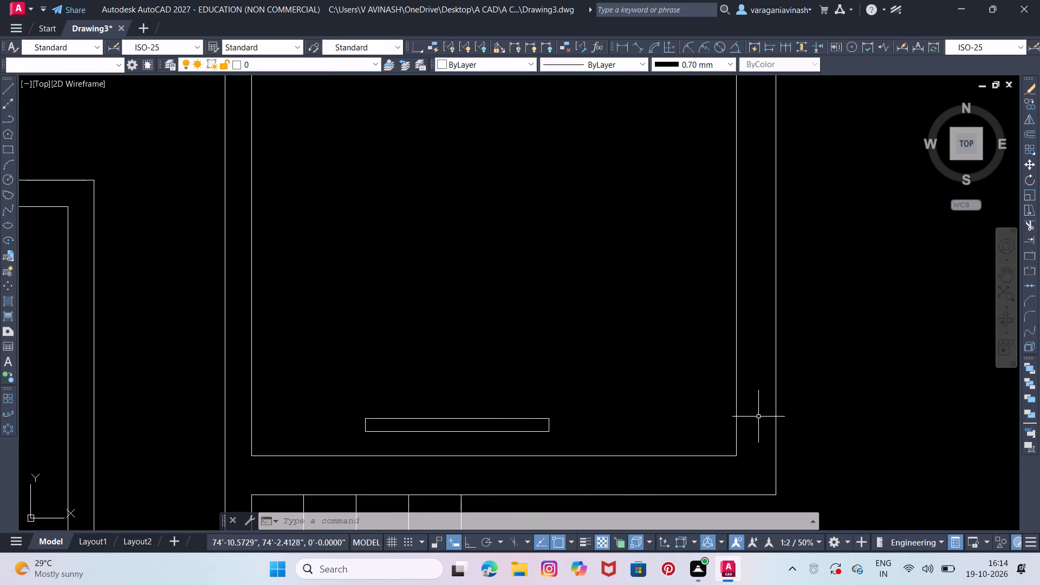
click(549, 422)
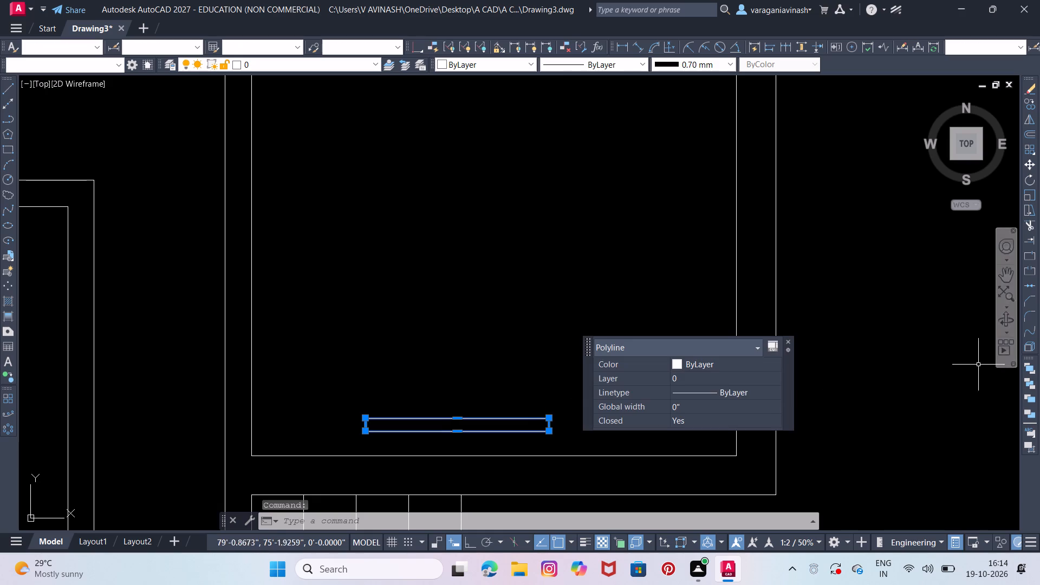
click(1026, 347)
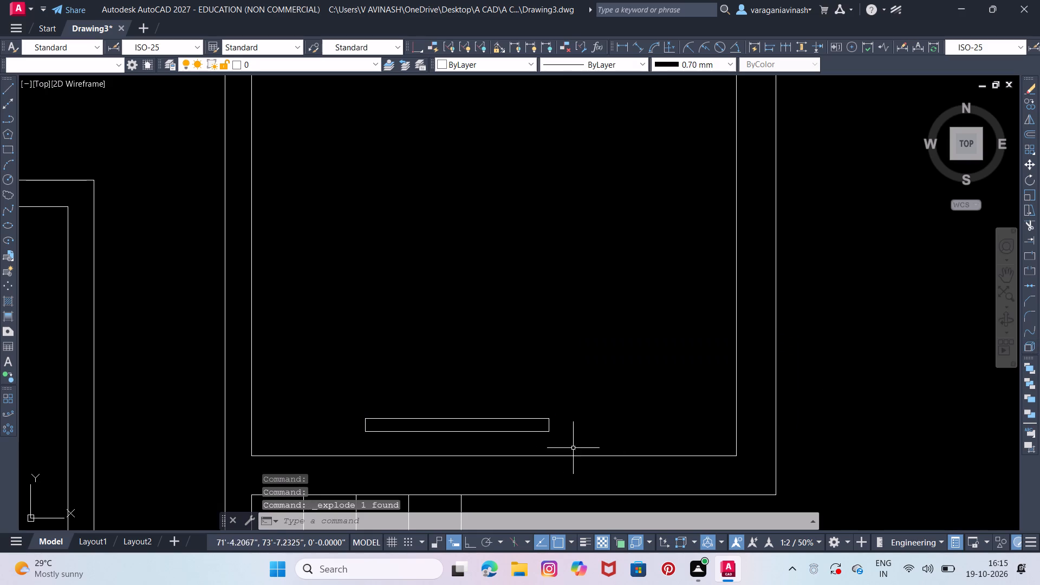
Delete the two short end lines of the exploded thin rectangle near the south wall.
click(550, 426)
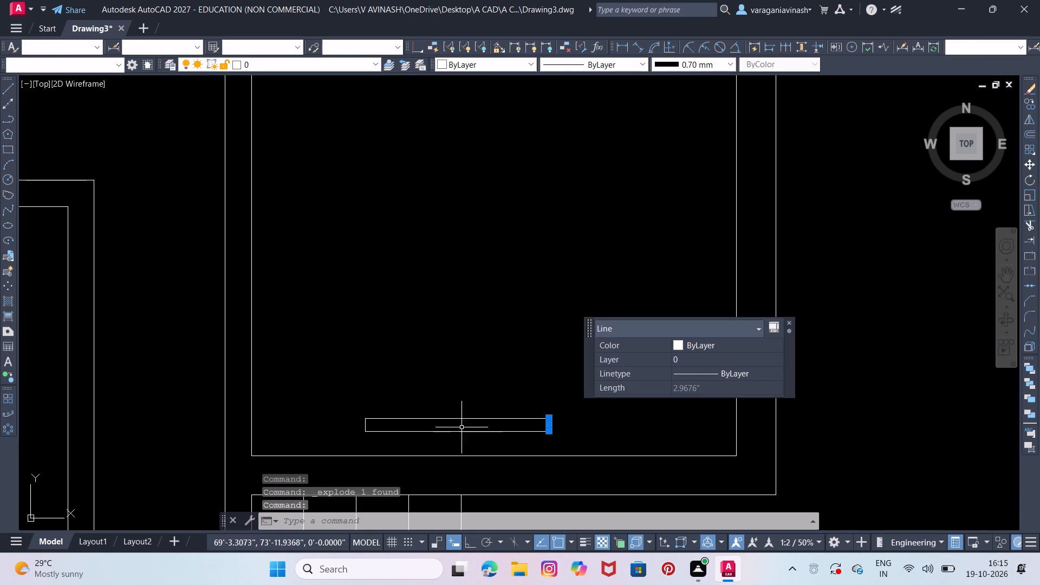
click(366, 423)
key(Delete)
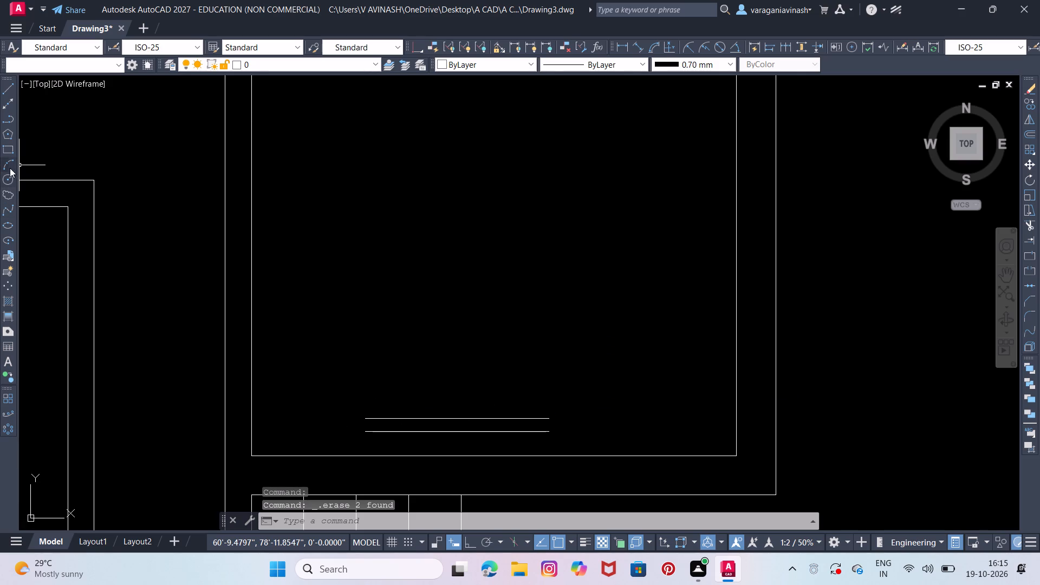
Close the west end of the two parallel lines with an outward-bulging three-point arc between their endpoints.
click(9, 168)
click(362, 418)
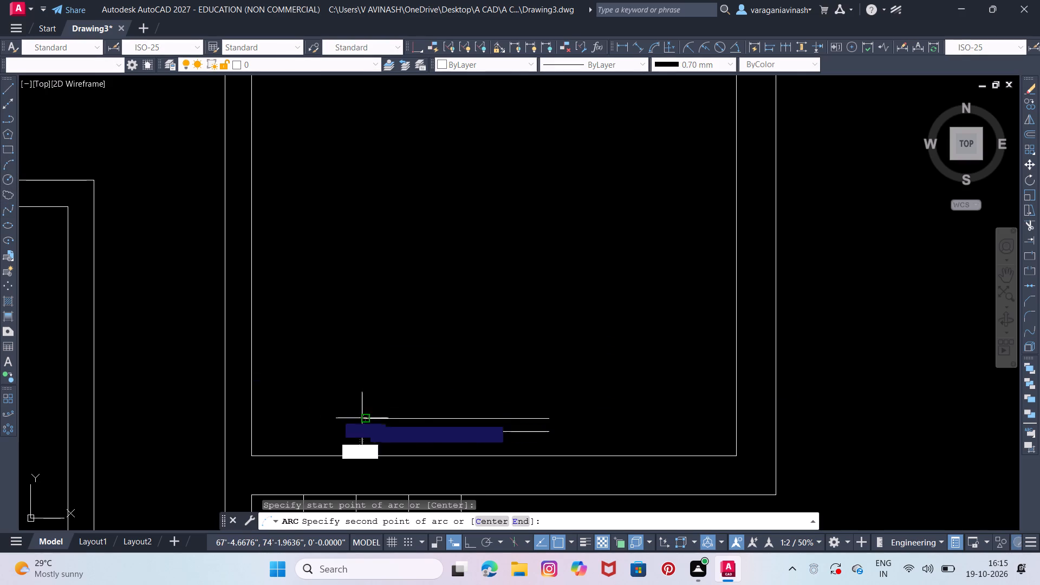
click(360, 434)
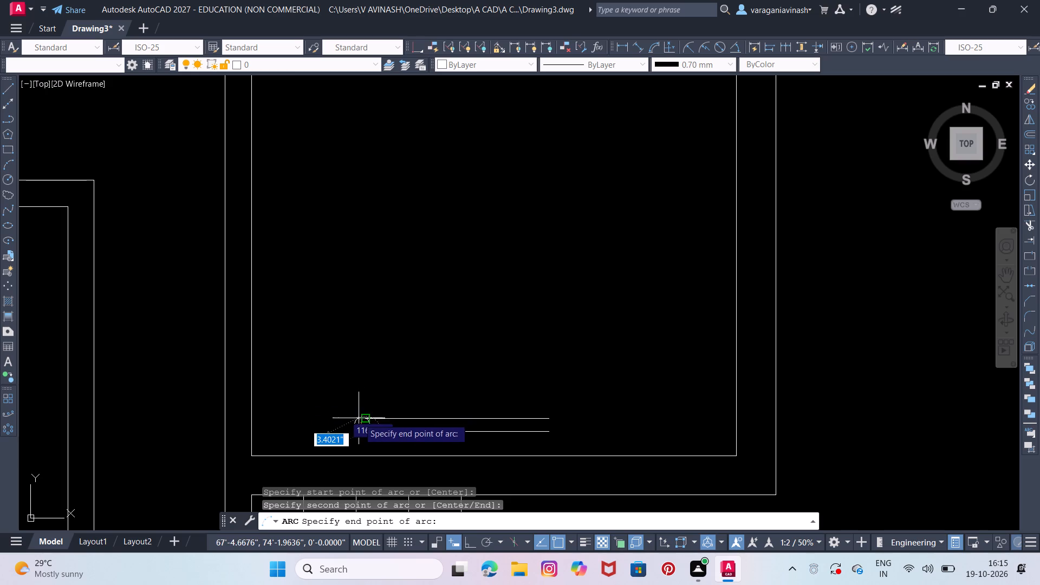
scroll(360, 424, up, 3)
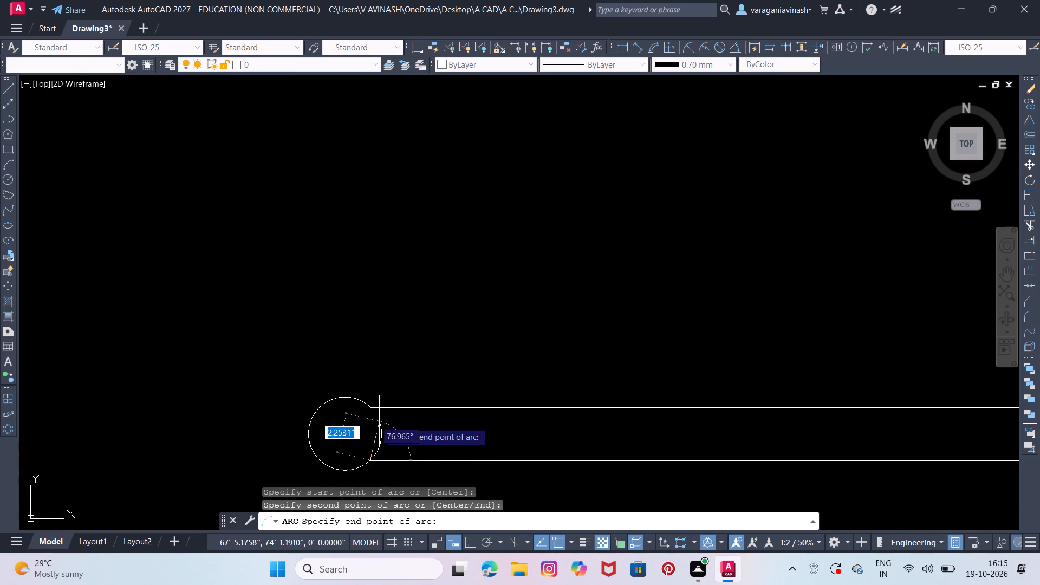
click(379, 460)
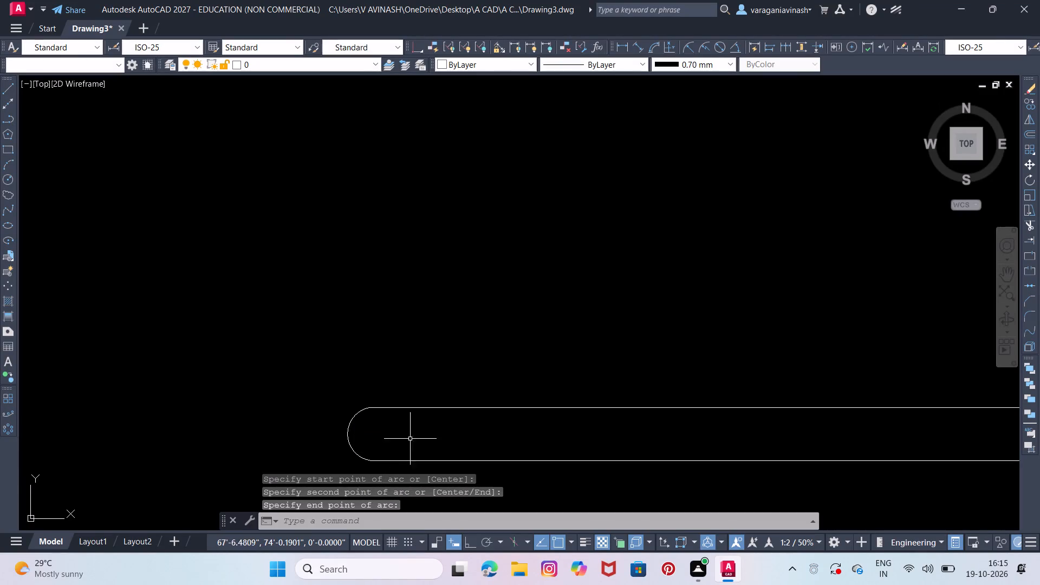
Close the east end of the two parallel lines with a matching outward-bulging three-point arc.
scroll(417, 439, down, 2)
right_click(430, 398)
click(471, 150)
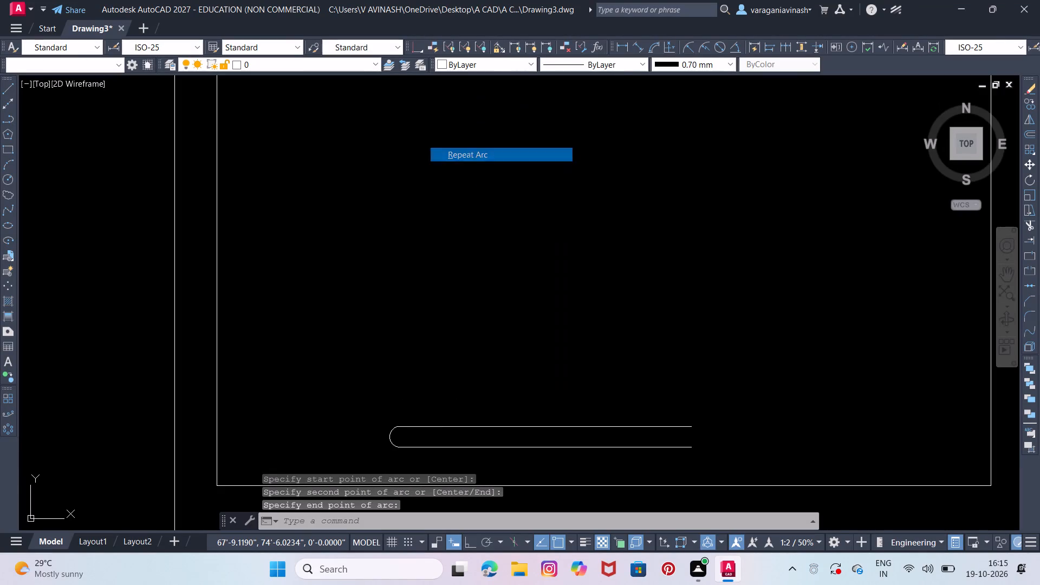
click(688, 426)
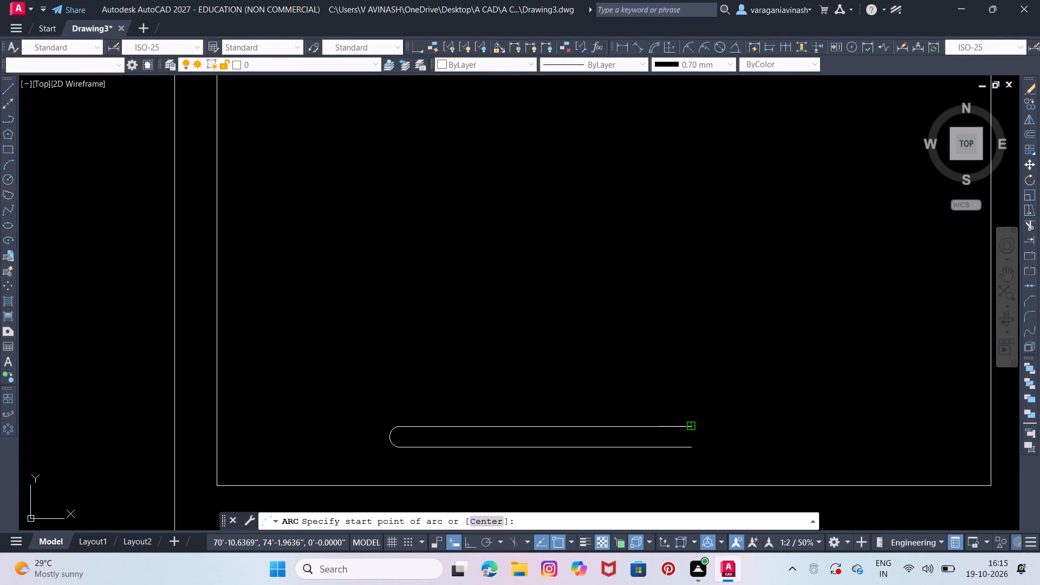
click(690, 446)
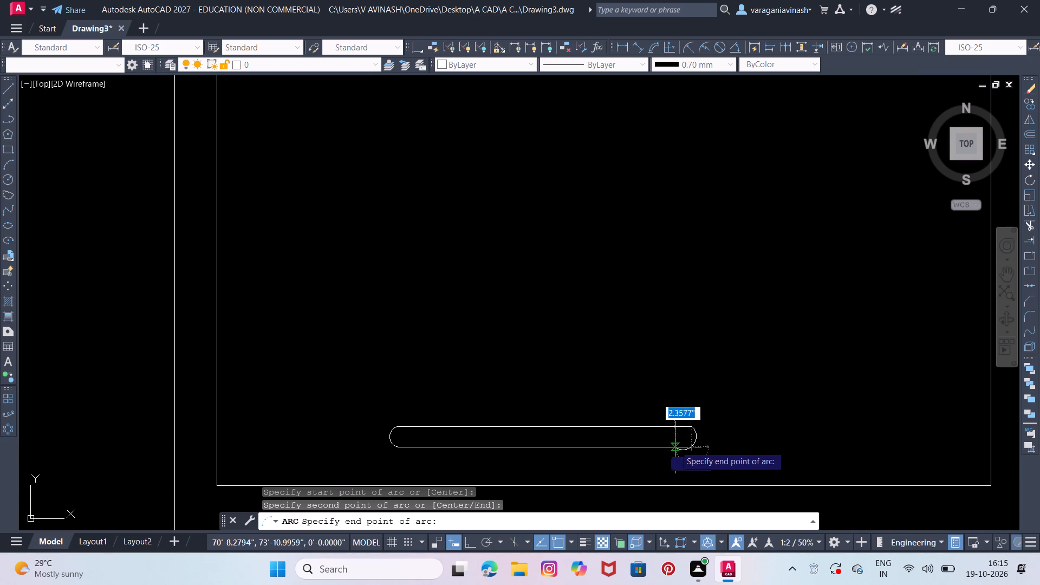
scroll(687, 449, up, 2)
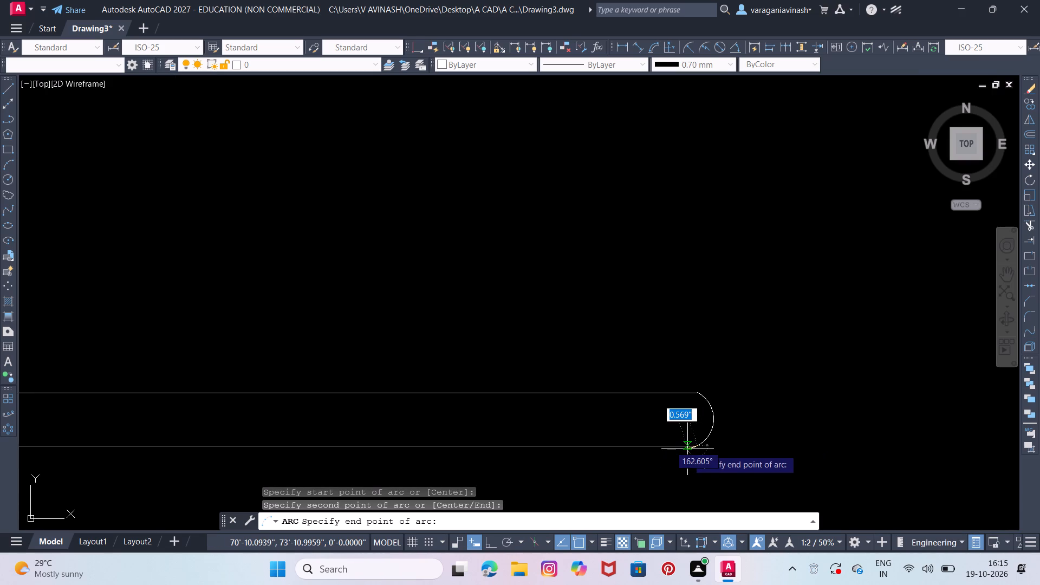
click(687, 447)
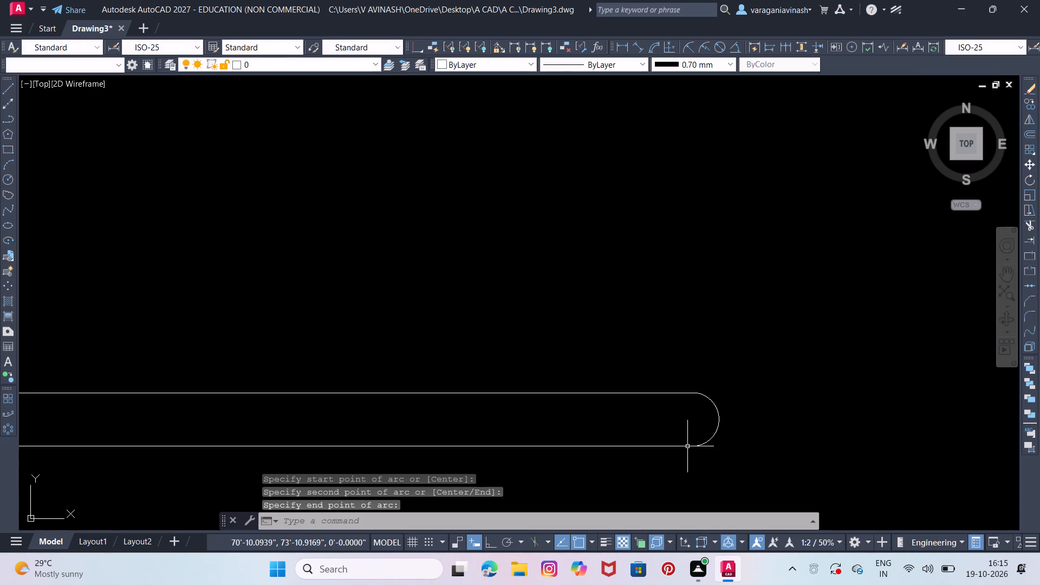
scroll(754, 395, down, 1)
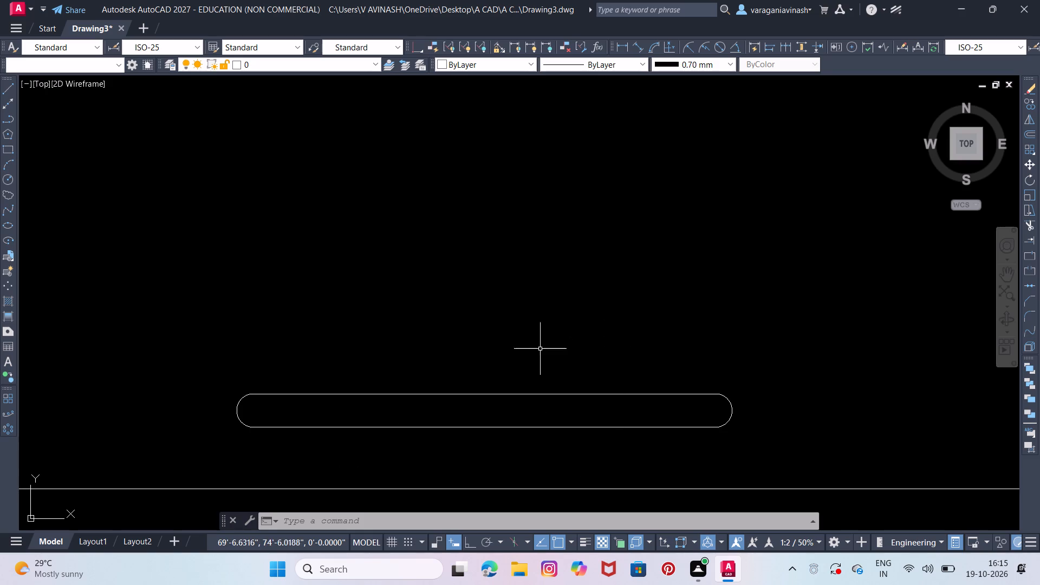
With Ortho on, draw an open-bottomed arm from the west arc: 1.5' north, about 3.7" east, and back down to the bar's upper line.
middle_drag(576, 367, 582, 396)
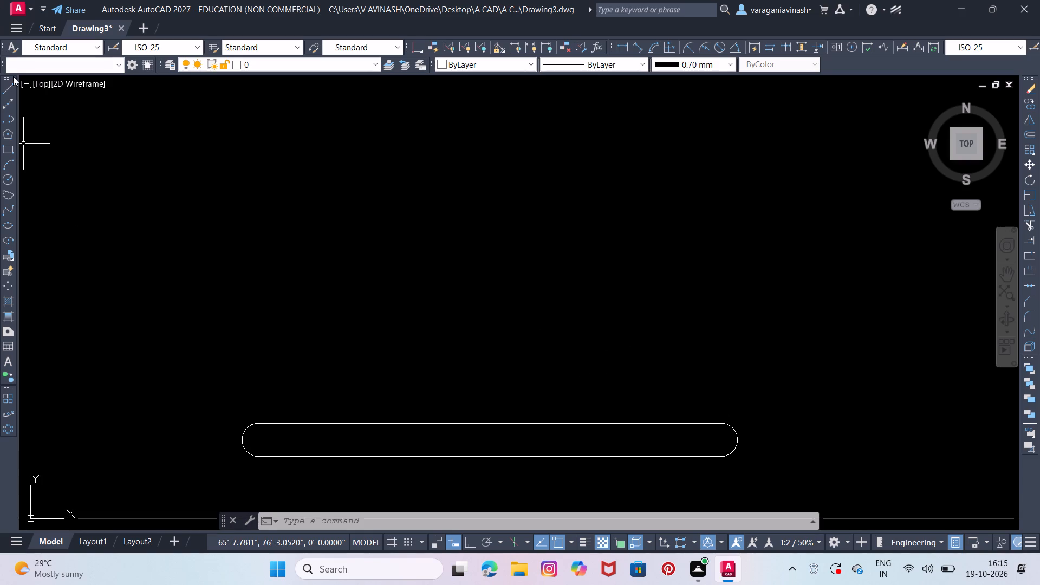
click(6, 89)
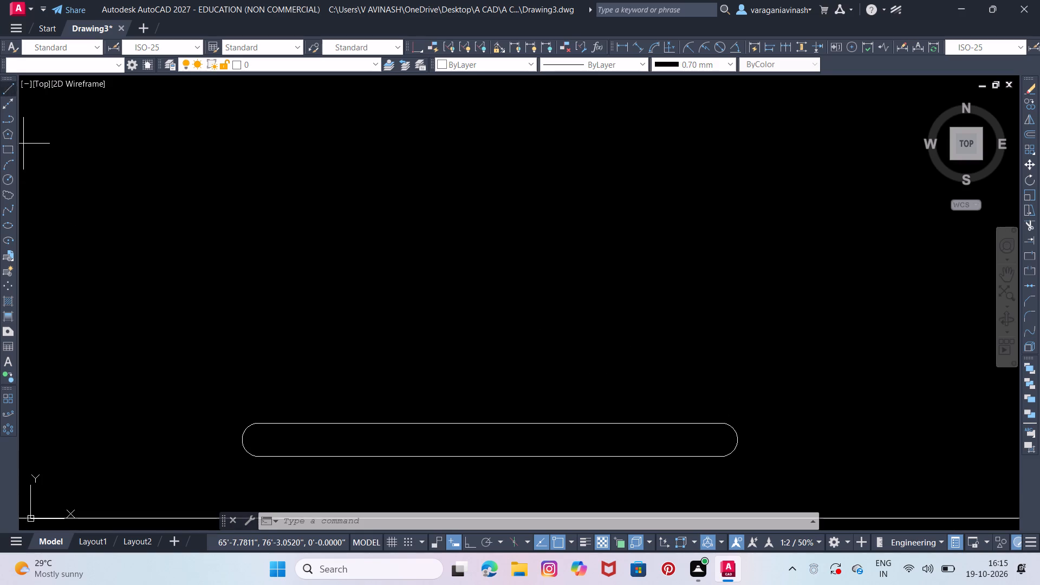
click(244, 444)
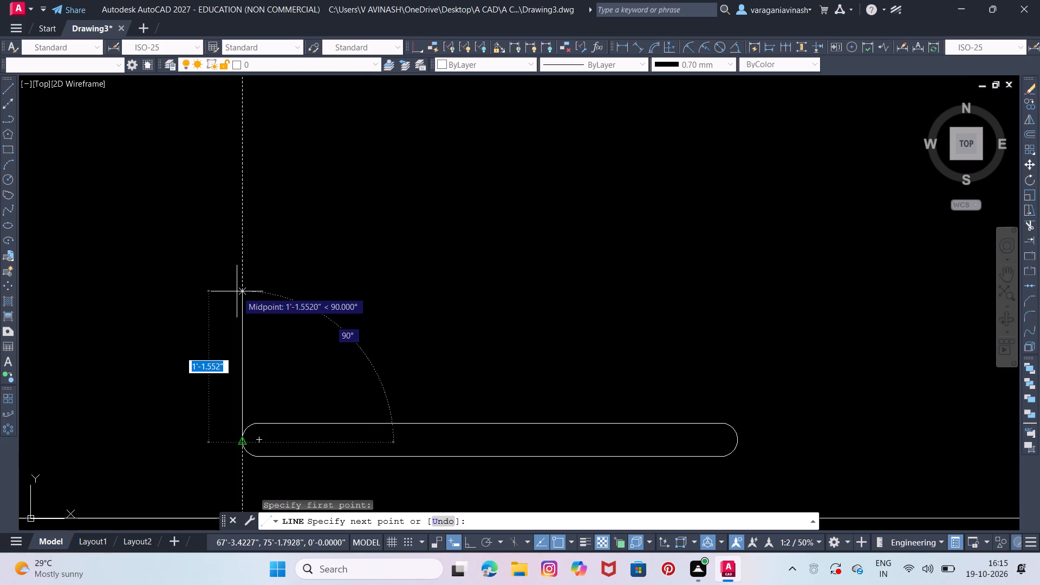
scroll(237, 291, down, 2)
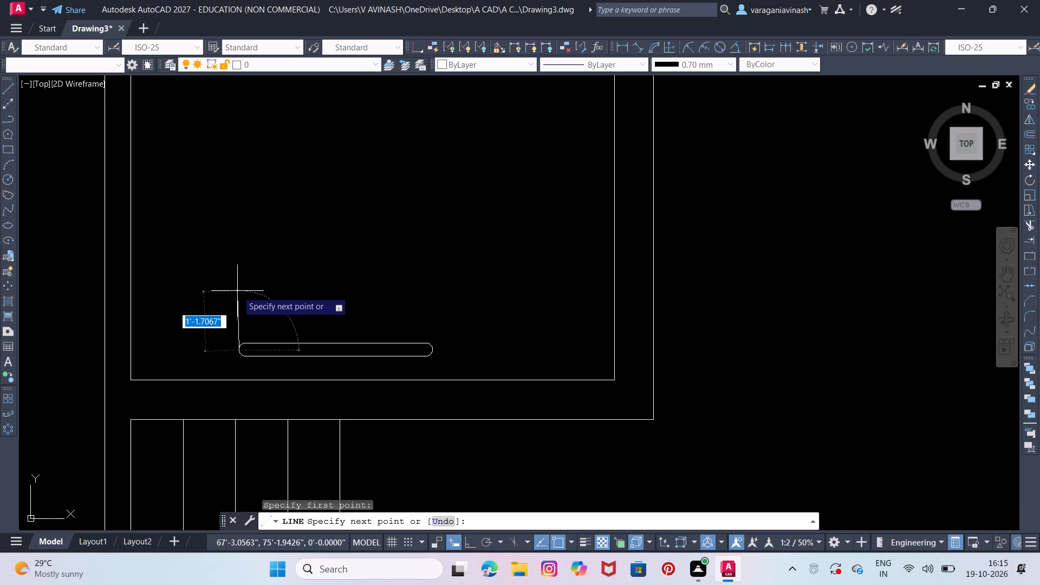
key(F8)
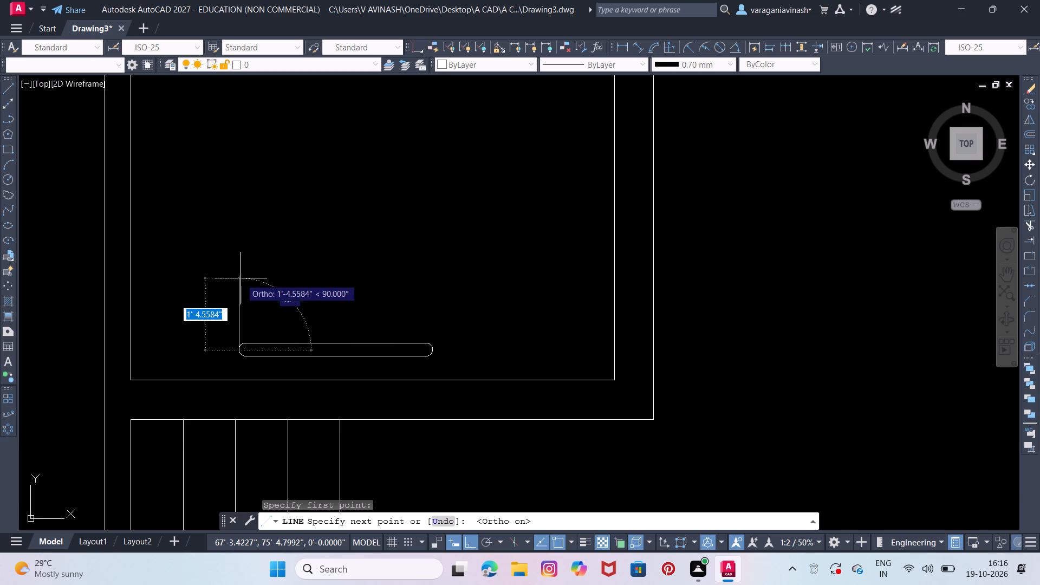
text(1.)
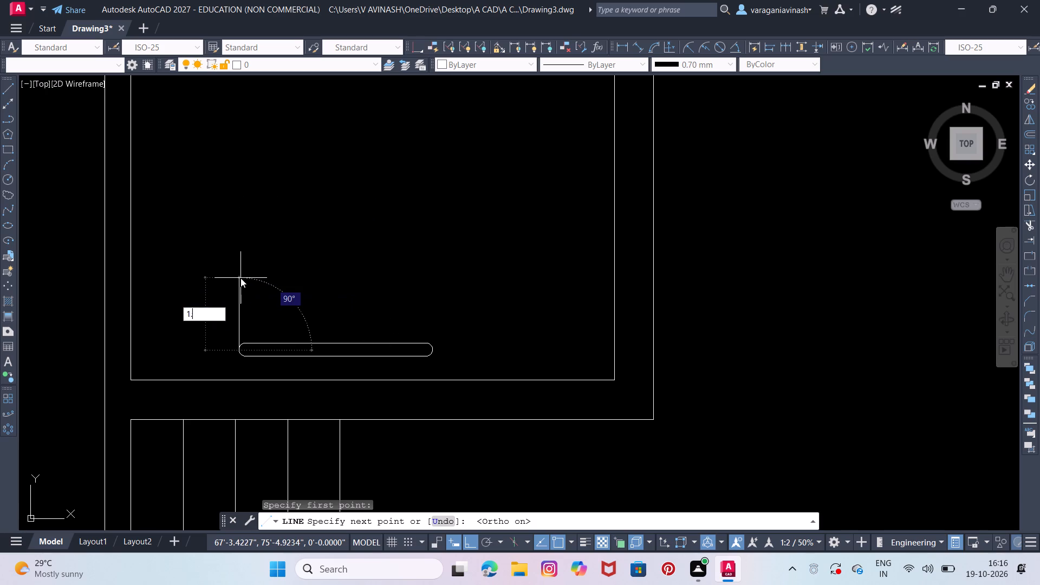
text(5')
key(Return)
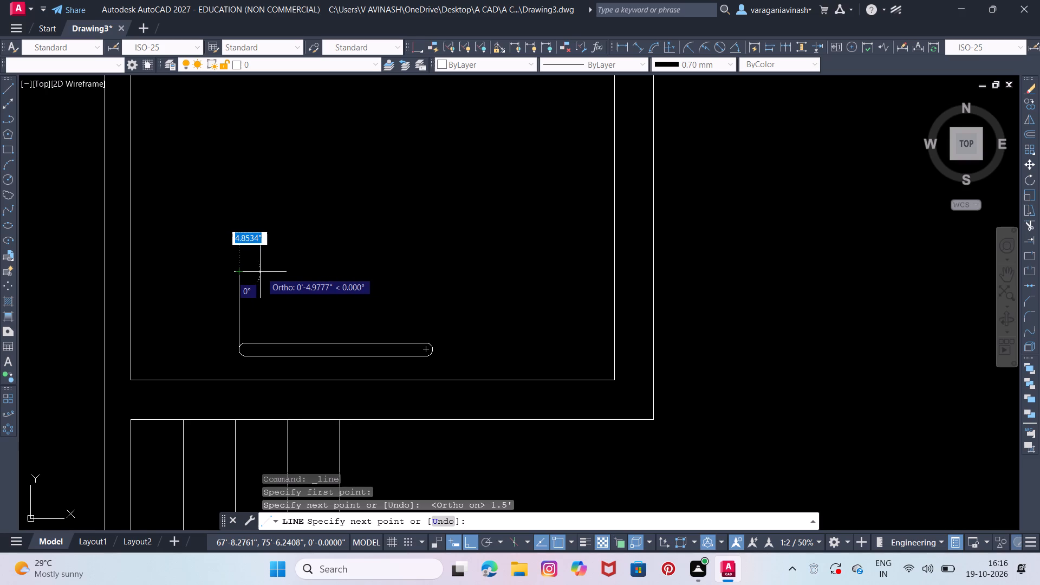
scroll(260, 272, up, 1)
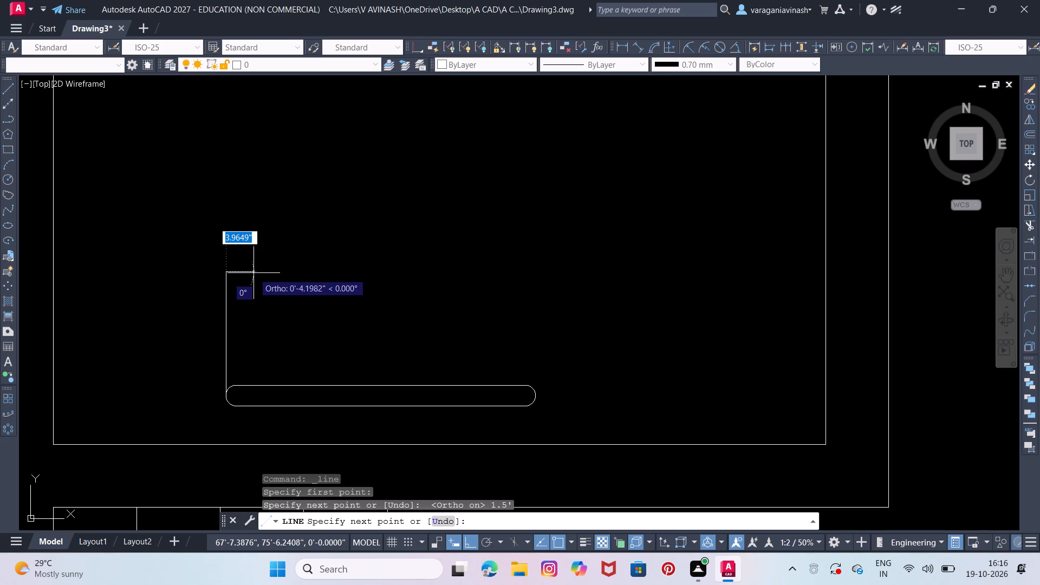
click(251, 272)
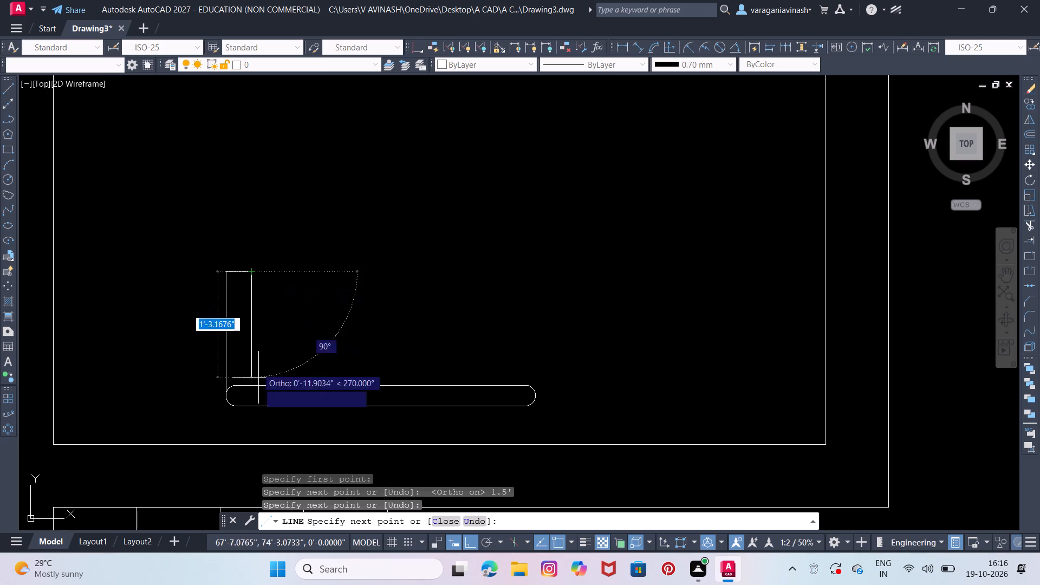
click(251, 384)
scroll(259, 375, down, 2)
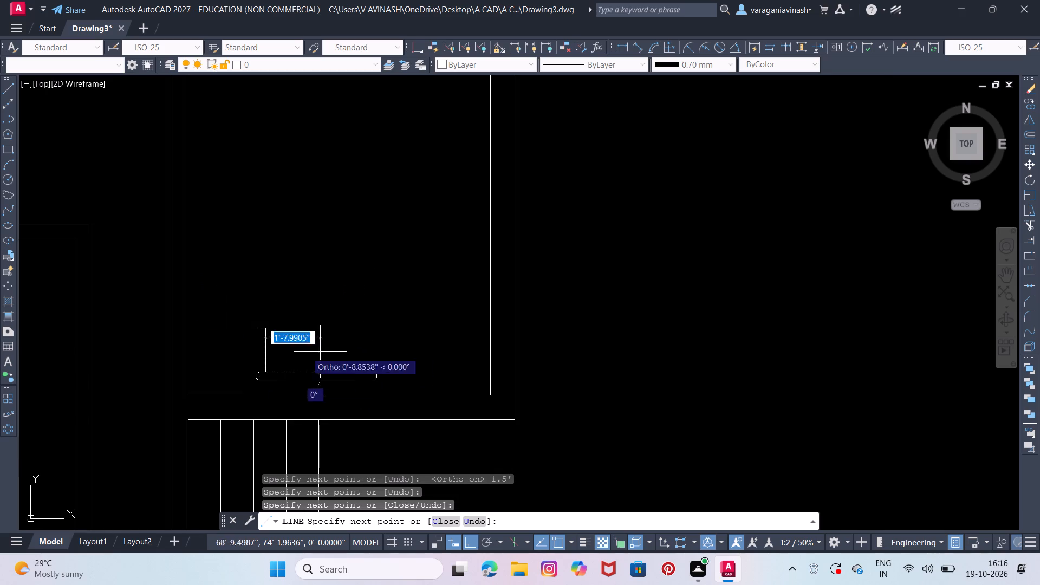
scroll(328, 352, down, 2)
scroll(396, 349, down, 1)
scroll(334, 336, up, 2)
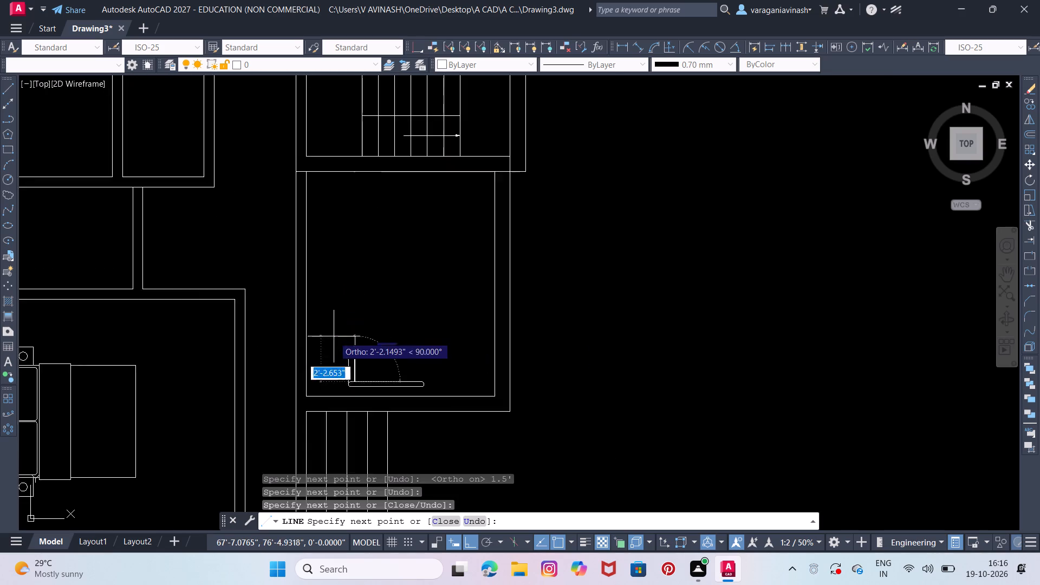
scroll(334, 336, up, 2)
right_click(348, 337)
click(415, 345)
right_click(415, 344)
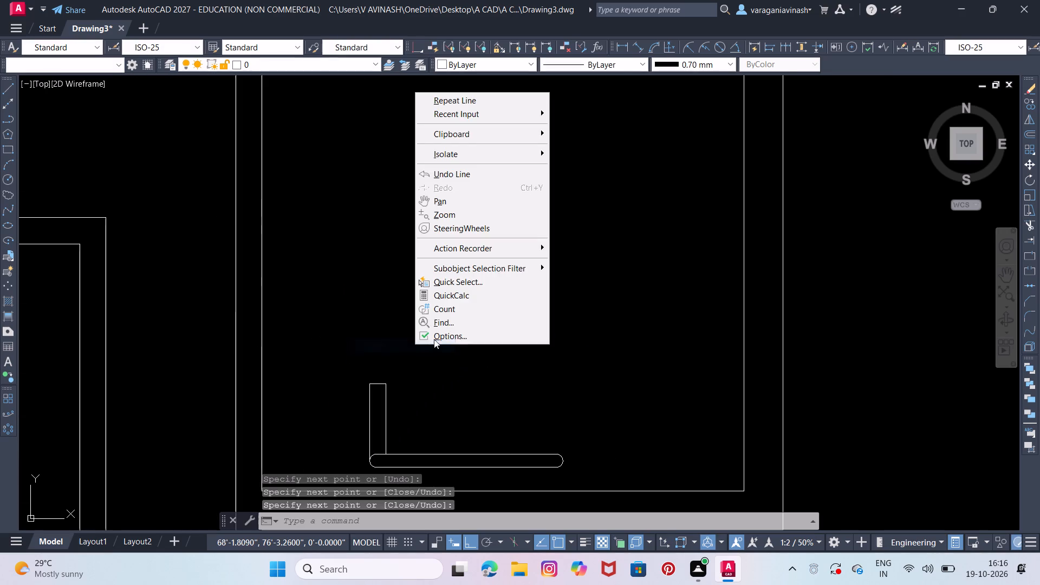
key(Escape)
key(Escape)
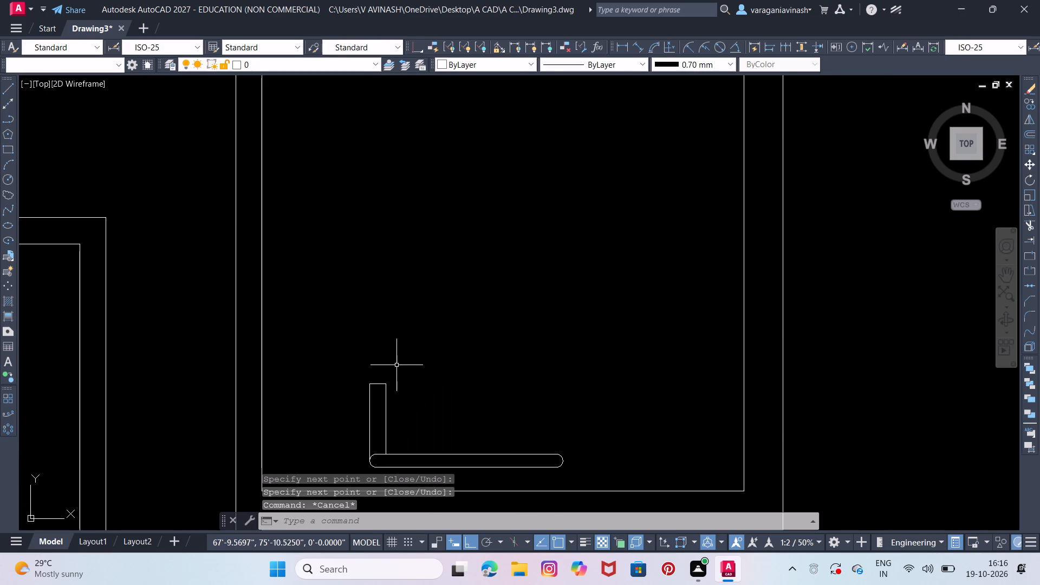
Stretch the lower end of the west arm's inner line down to the level of its outer line's lower end.
click(399, 372)
click(360, 400)
right_click(363, 394)
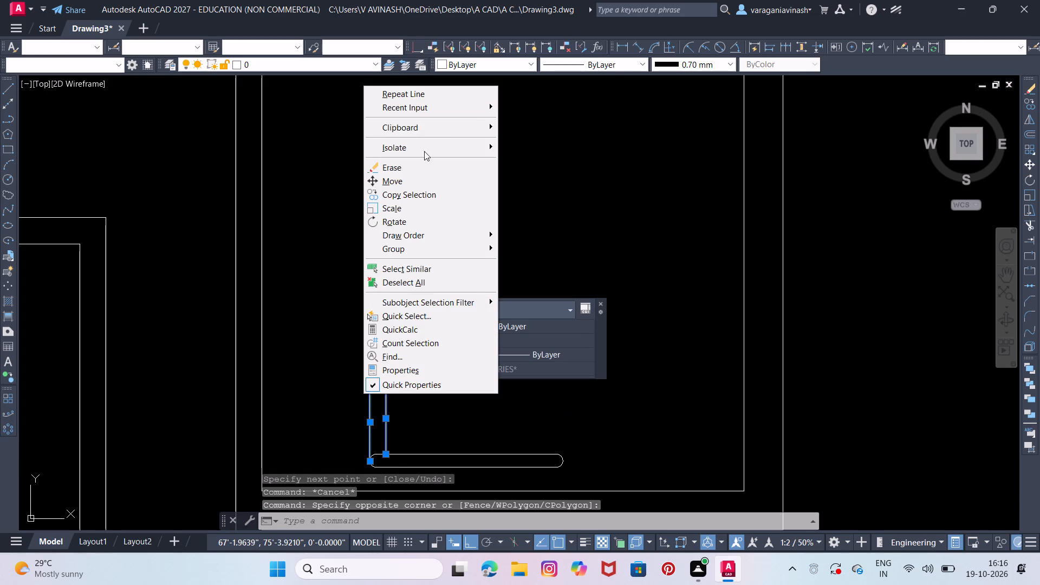
key(Escape)
scroll(377, 450, up, 1)
middle_drag(392, 420, 394, 399)
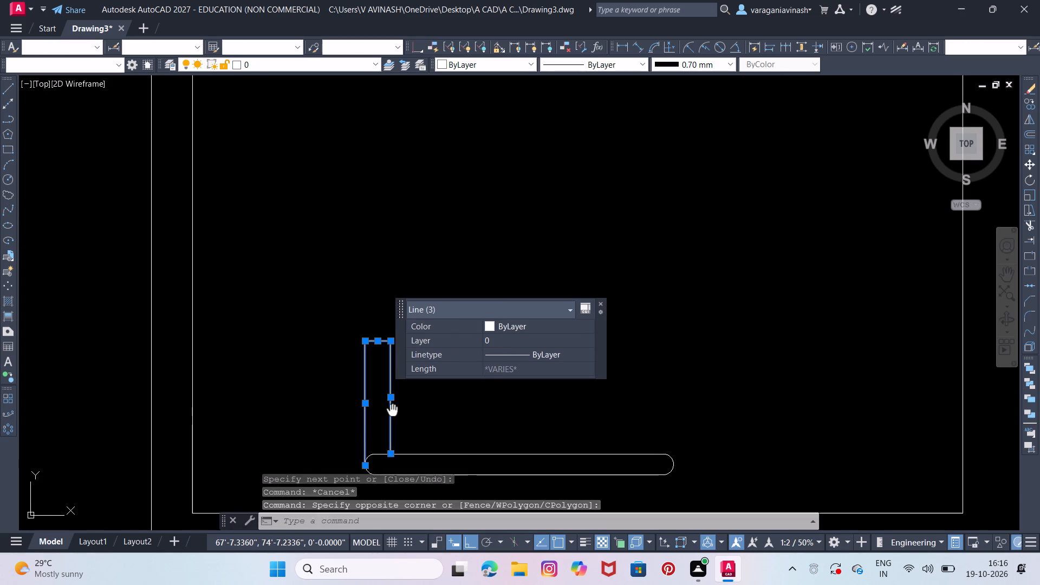
middle_drag(394, 399, 397, 320)
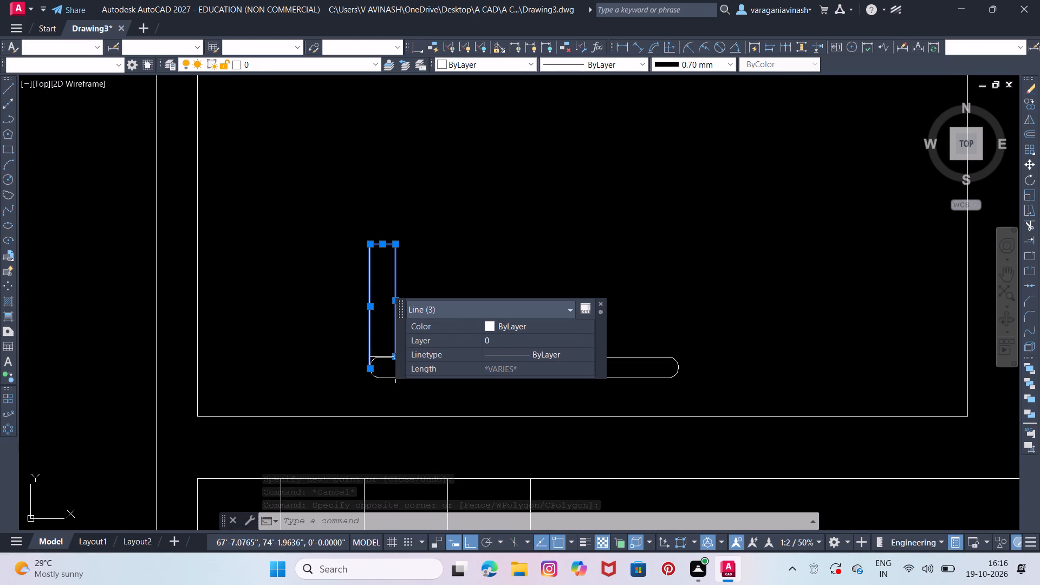
click(394, 359)
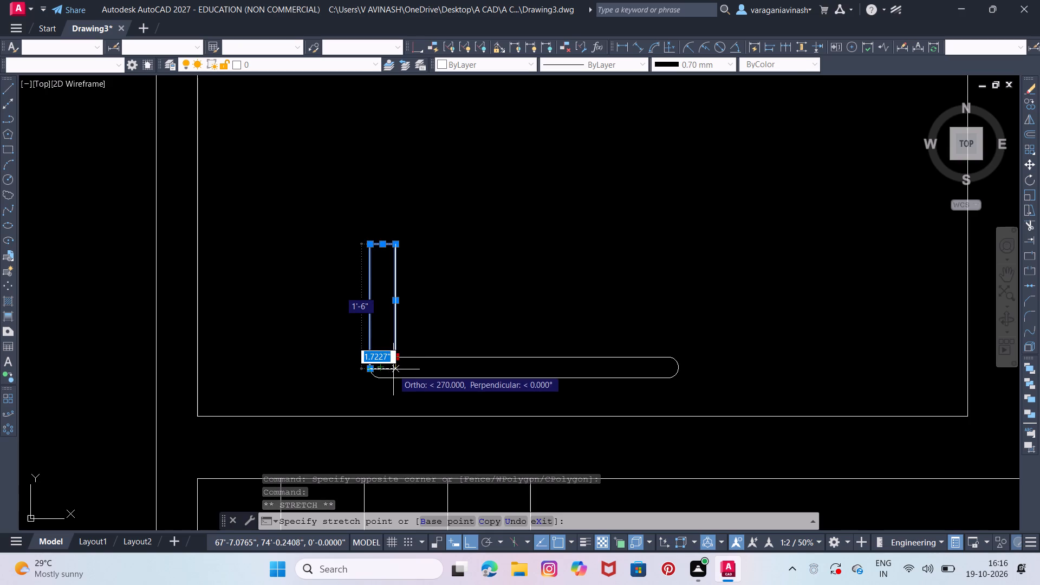
click(395, 367)
key(Escape)
key(Escape)
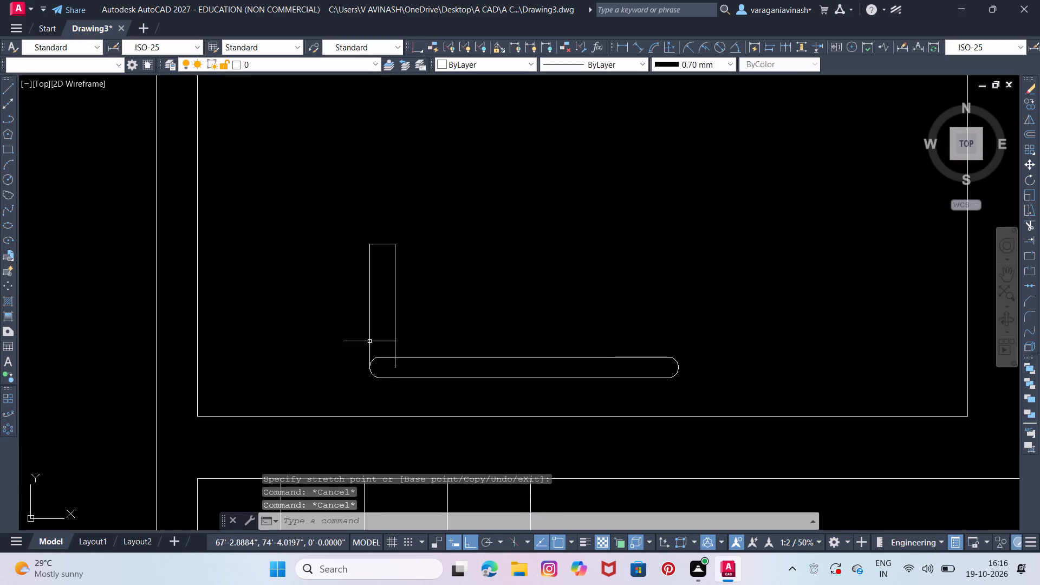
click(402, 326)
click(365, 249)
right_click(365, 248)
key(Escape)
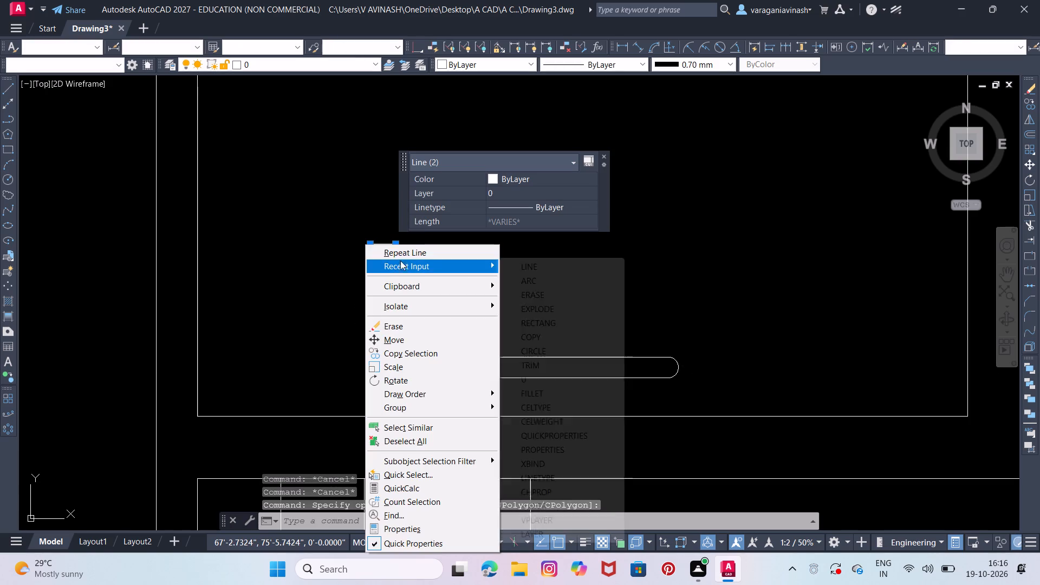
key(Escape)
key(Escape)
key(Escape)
Copy the west arm's three lines from the inner line's lower end to the midpoint of the bar's east arc.
click(407, 236)
click(355, 279)
right_click(355, 275)
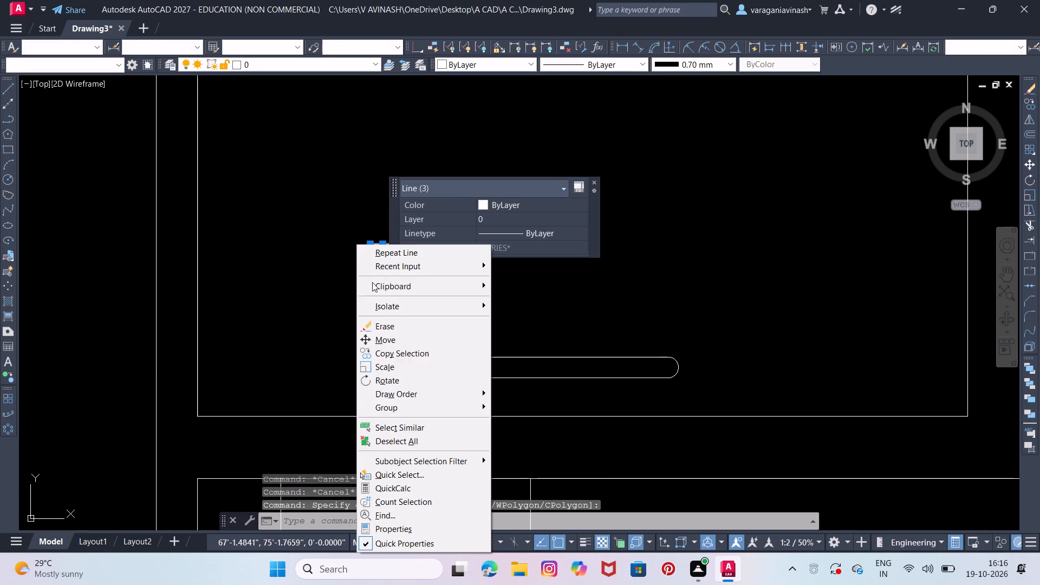
click(401, 354)
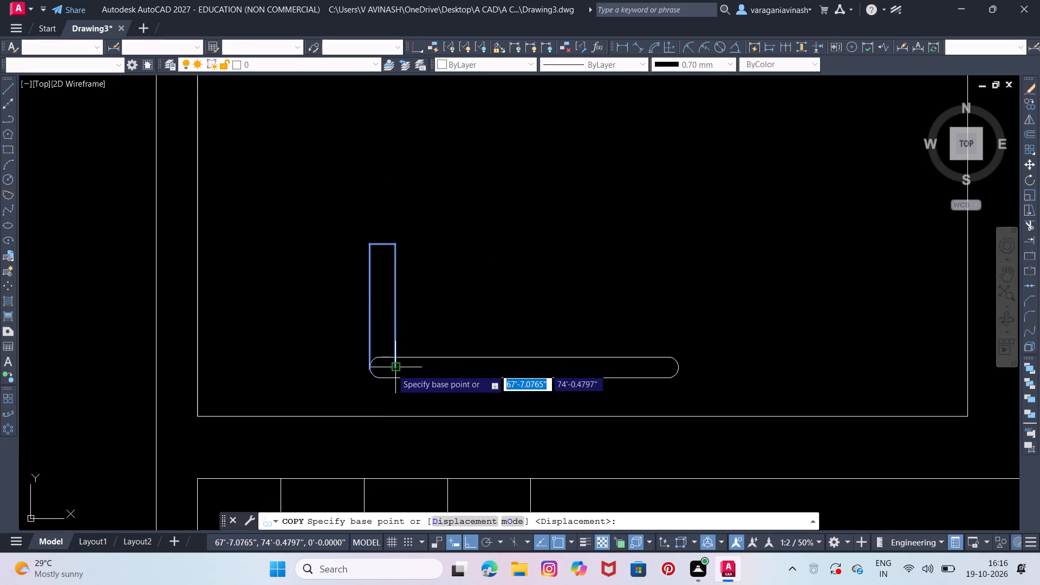
click(392, 369)
click(678, 367)
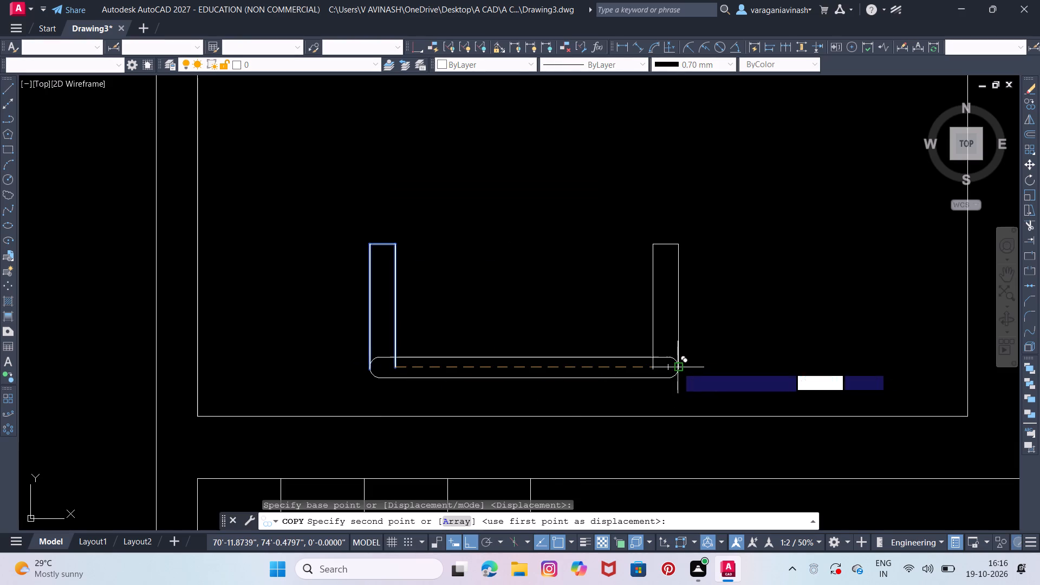
key(Escape)
key(Escape)
Shorten the inner lines of the east and west arms so their lower ends meet the bar's upper line.
click(651, 368)
click(651, 369)
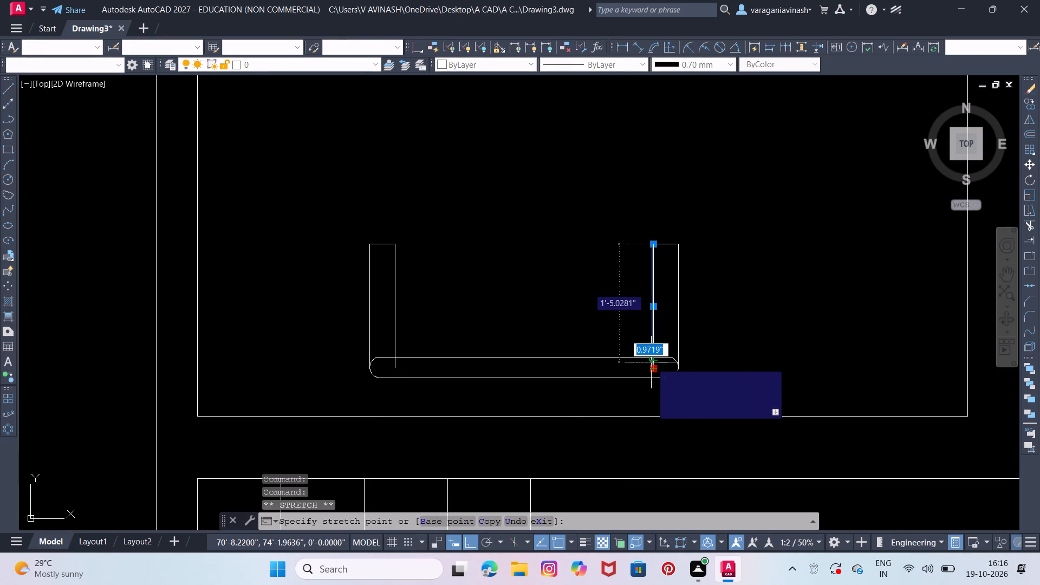
click(653, 359)
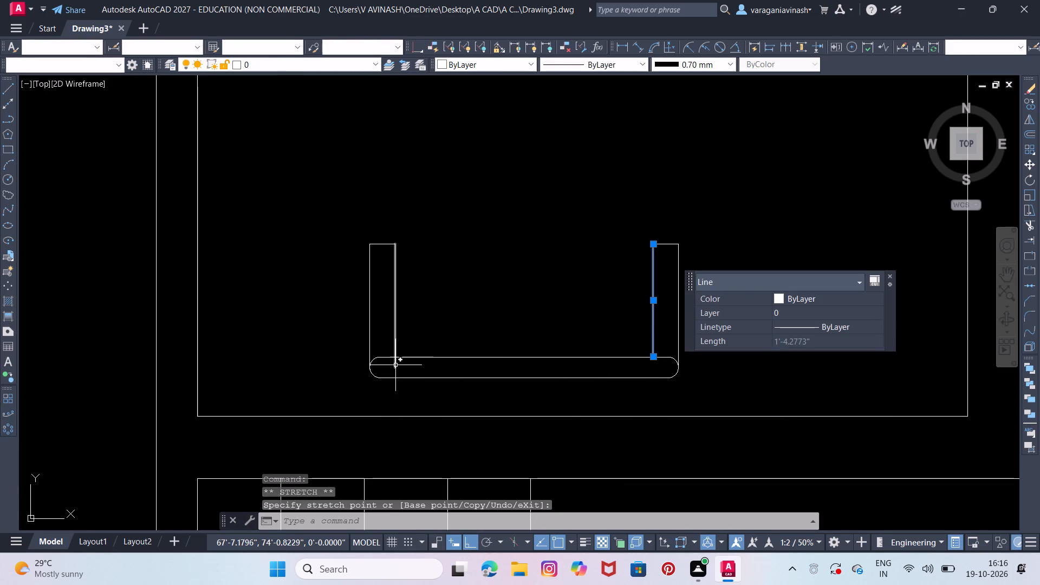
click(394, 366)
click(394, 366)
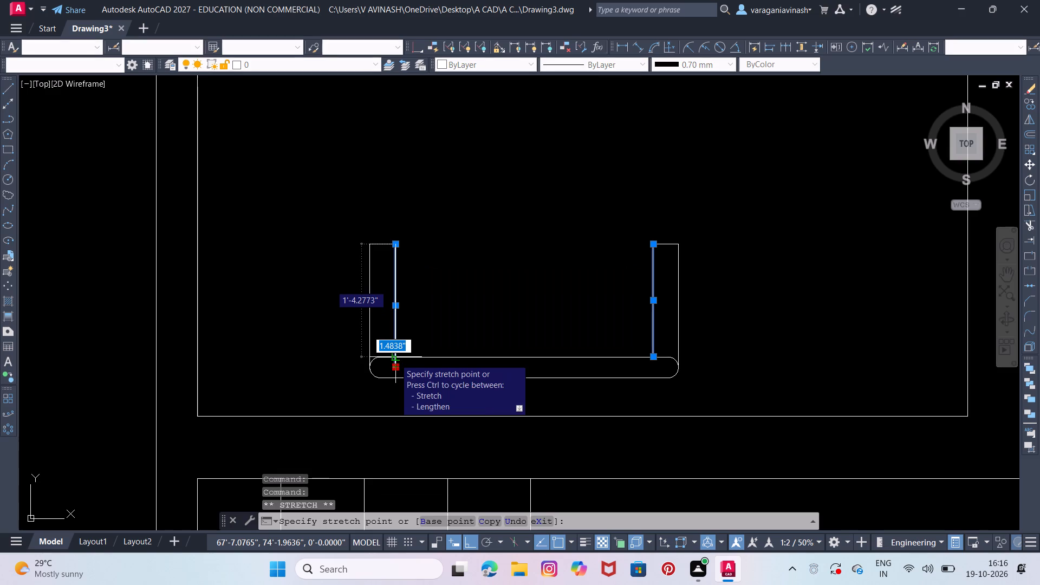
click(395, 359)
key(Escape)
key(Escape)
key(Escape)
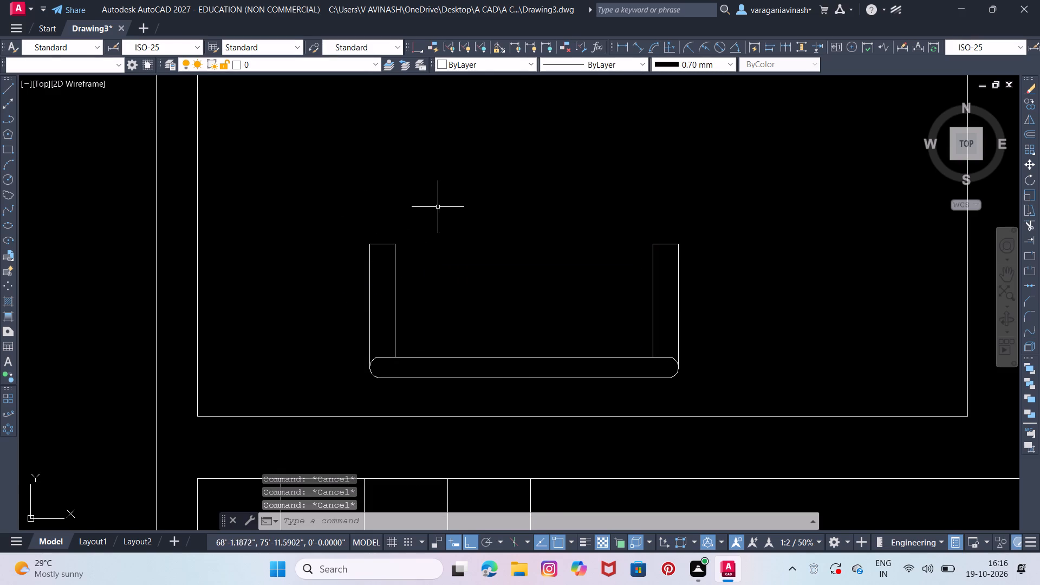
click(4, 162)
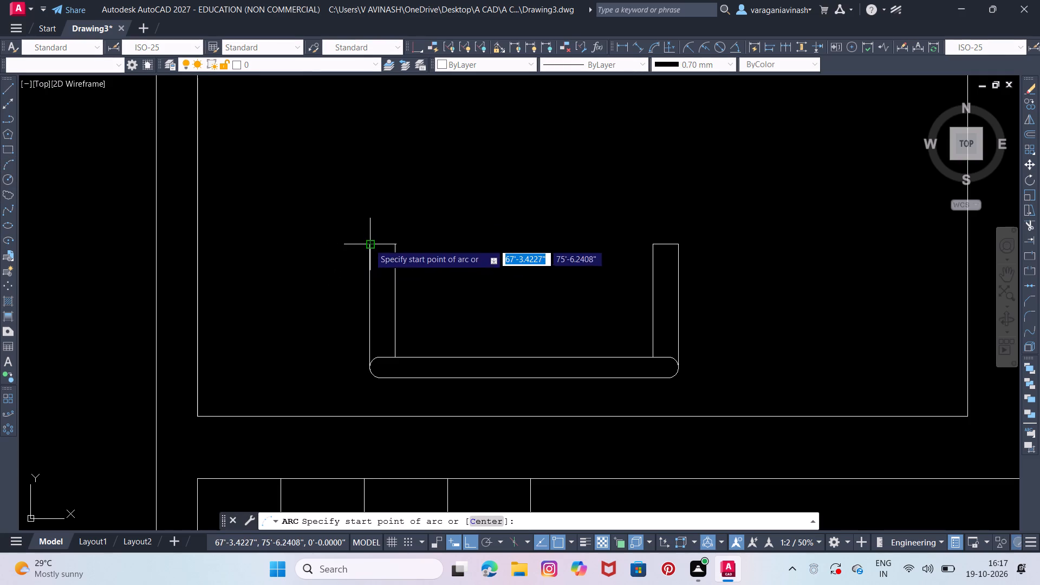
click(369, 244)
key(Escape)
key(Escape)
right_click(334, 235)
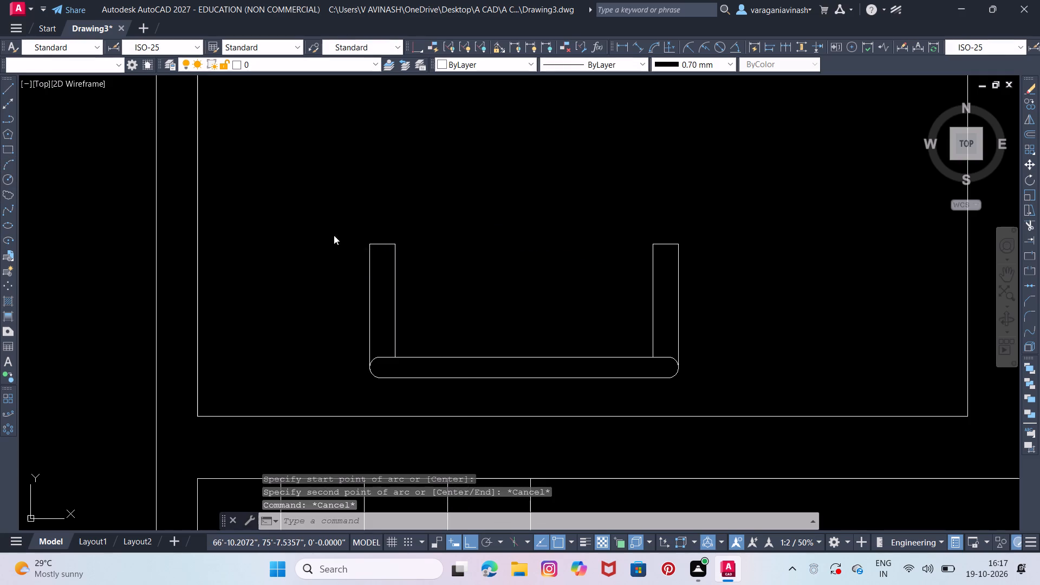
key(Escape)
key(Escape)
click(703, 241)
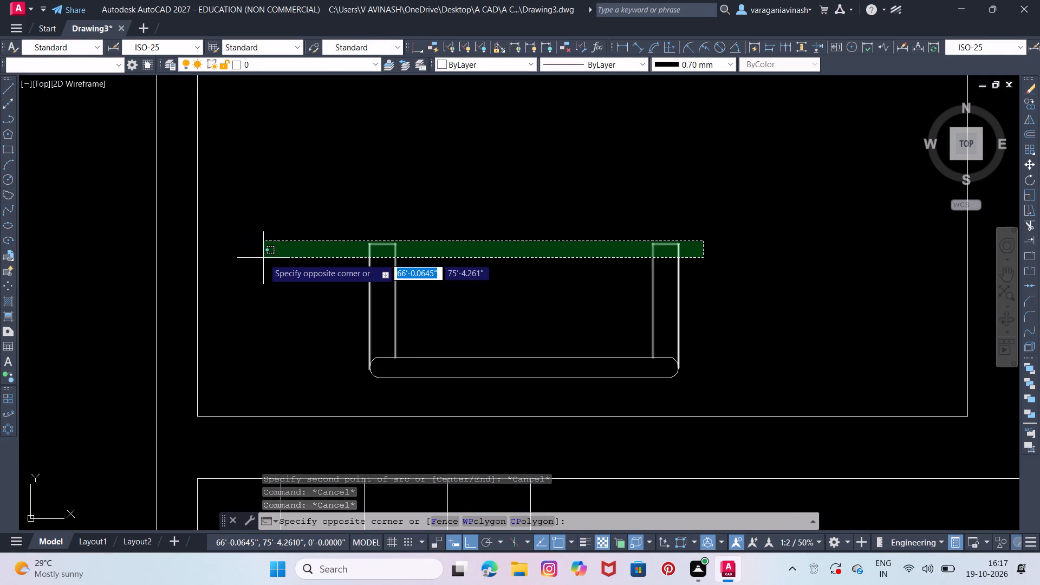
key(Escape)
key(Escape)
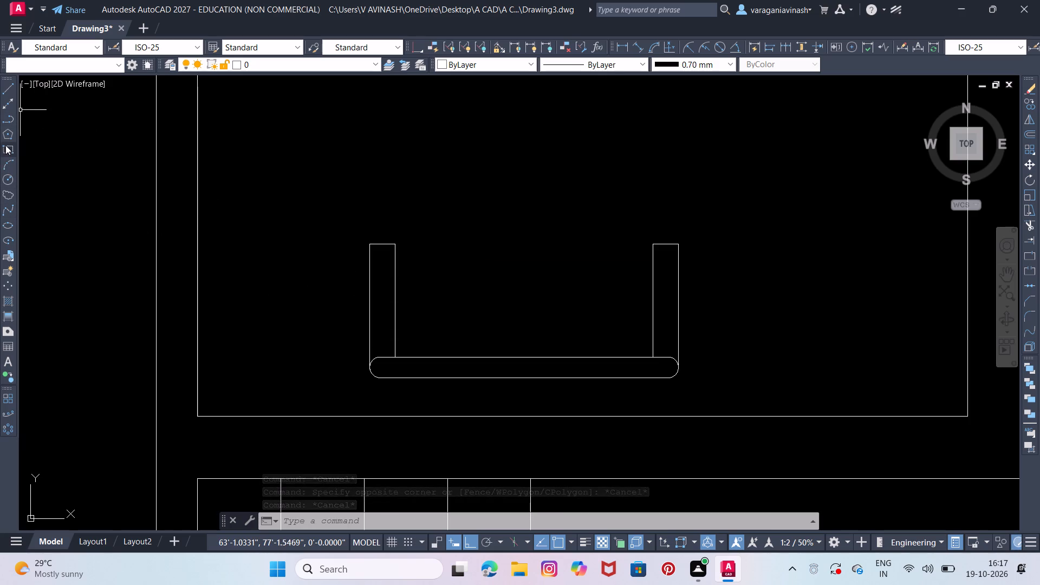
Draw lines from the midpoint of the bar's upper line about 1'-4.6" north, 1'-6.6" east, and about 4.1" down the east arm's inner line.
click(11, 92)
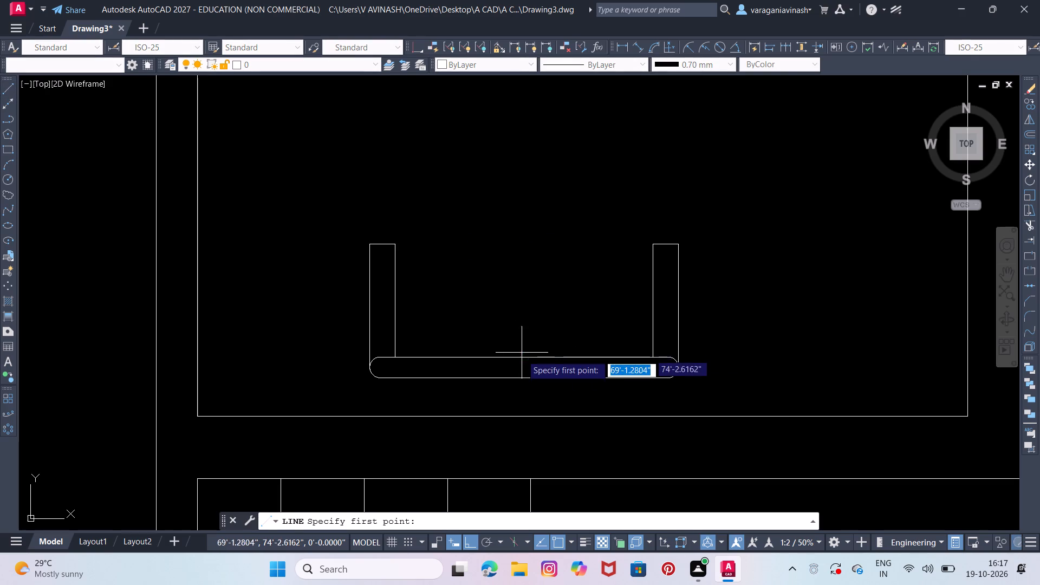
click(522, 359)
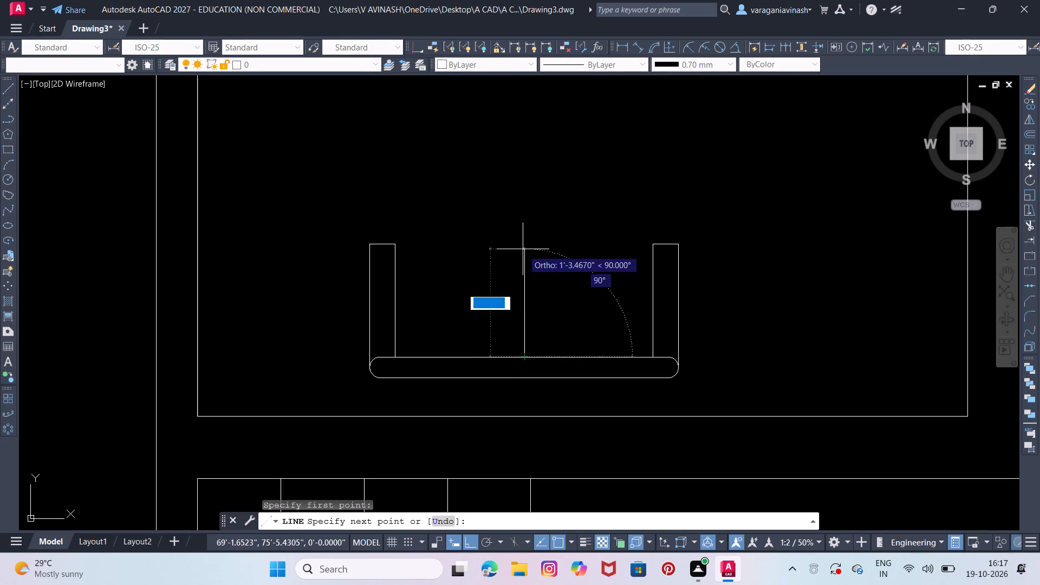
click(524, 242)
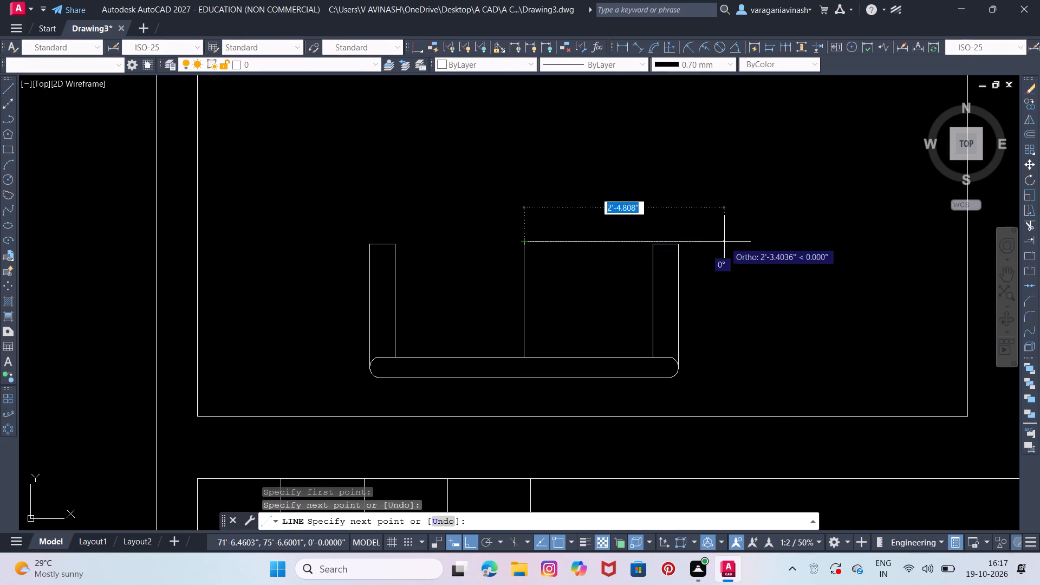
scroll(655, 242, up, 3)
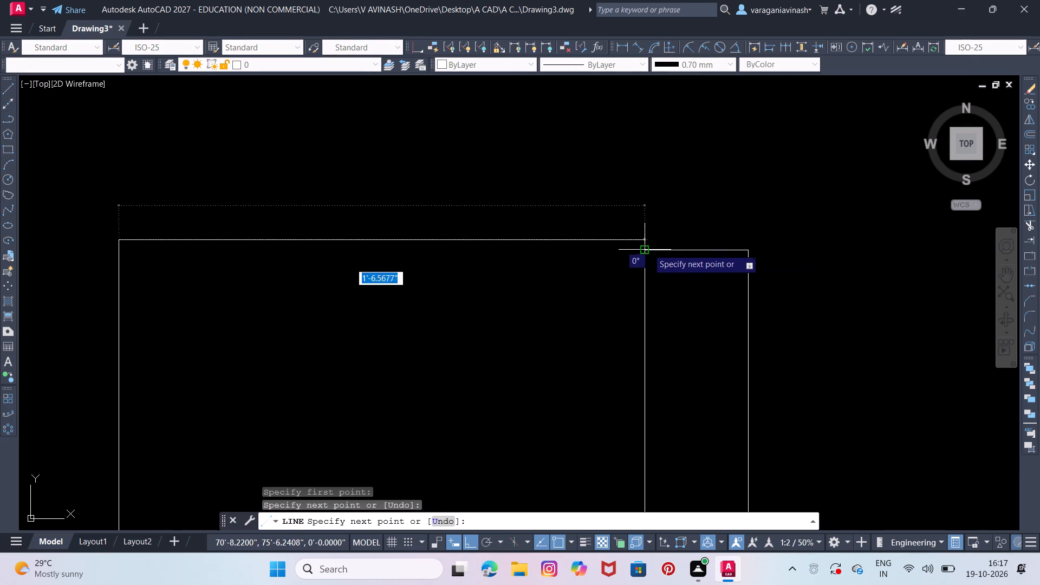
click(643, 243)
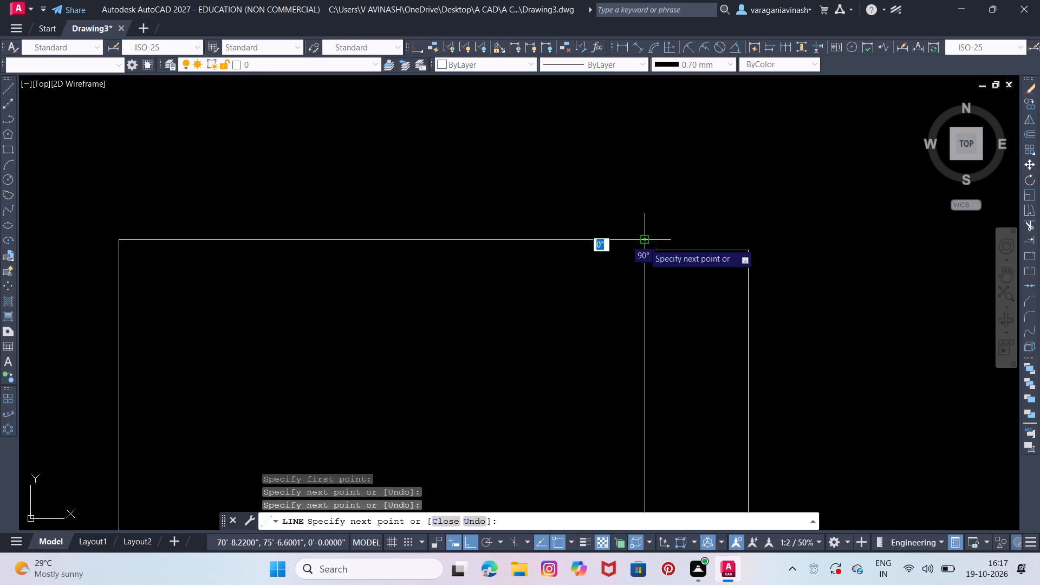
click(640, 357)
right_click(522, 191)
click(535, 203)
Draw lines from the centre line's top about 1'-6.6" west to the west arm's inner line and down to that arm's inner top corner.
right_click(502, 196)
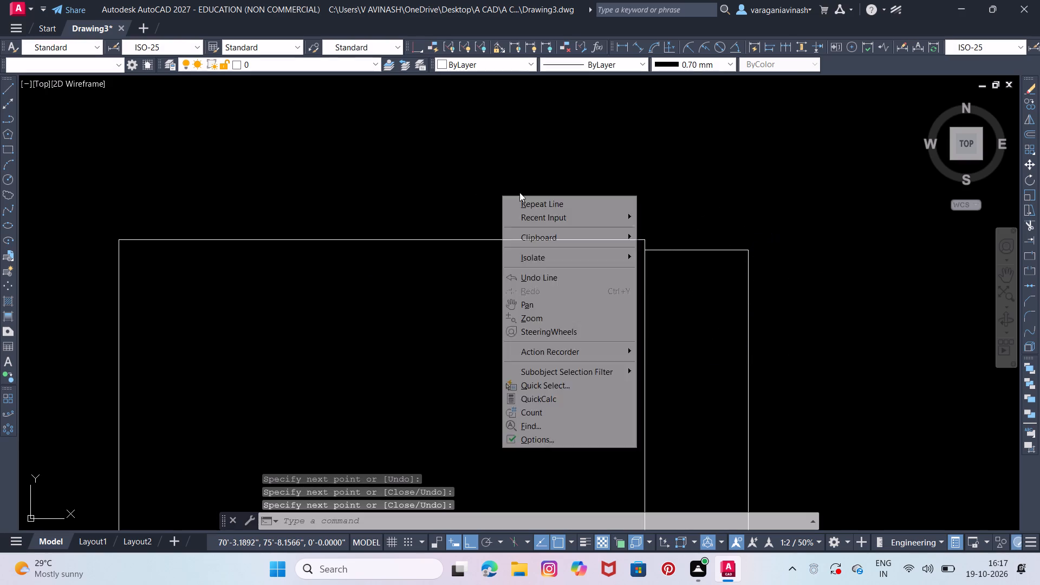
click(526, 202)
middle_drag(260, 201, 895, 287)
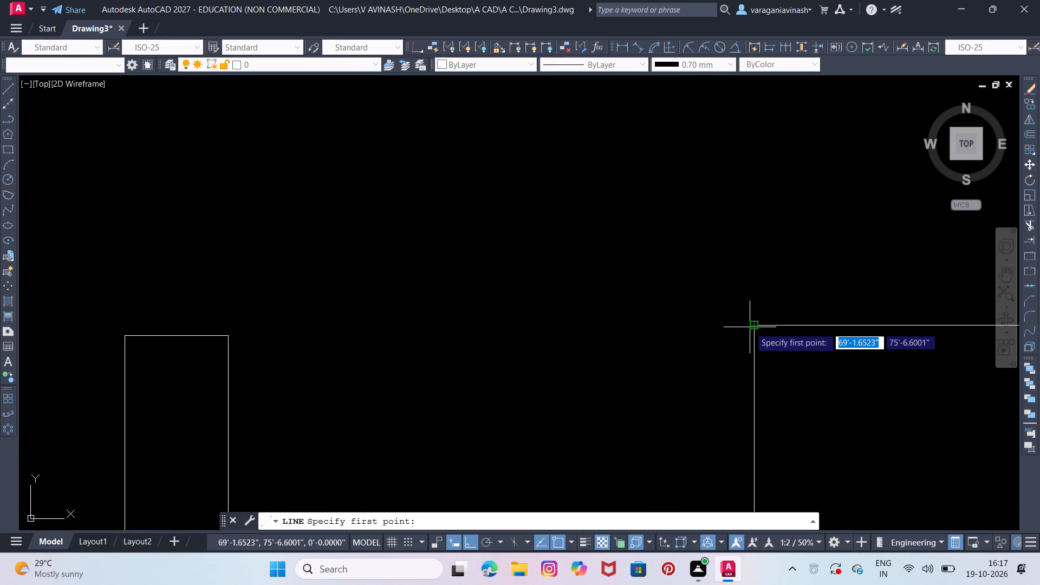
click(753, 327)
scroll(222, 322, up, 1)
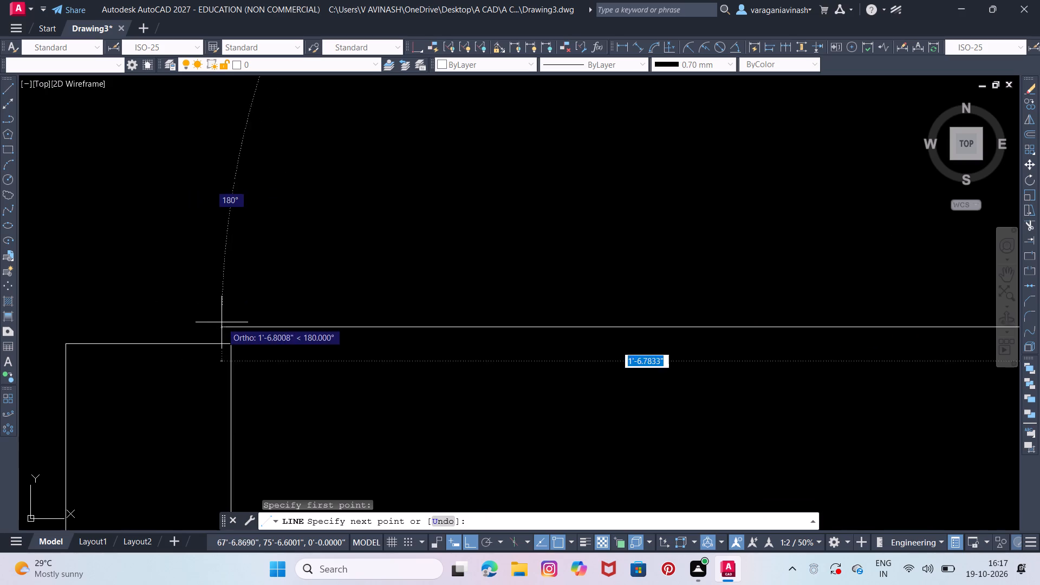
scroll(222, 322, up, 2)
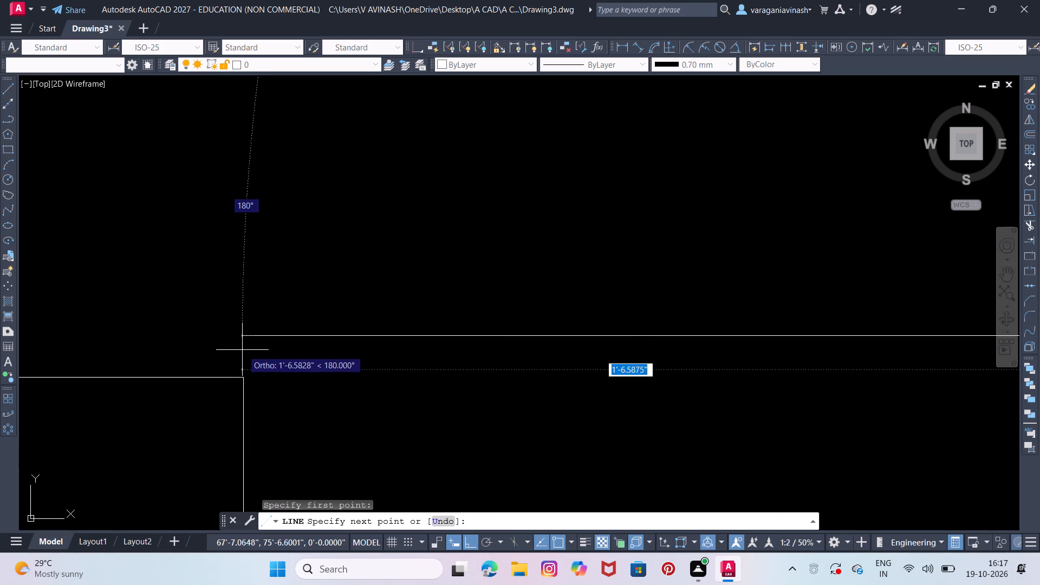
click(246, 356)
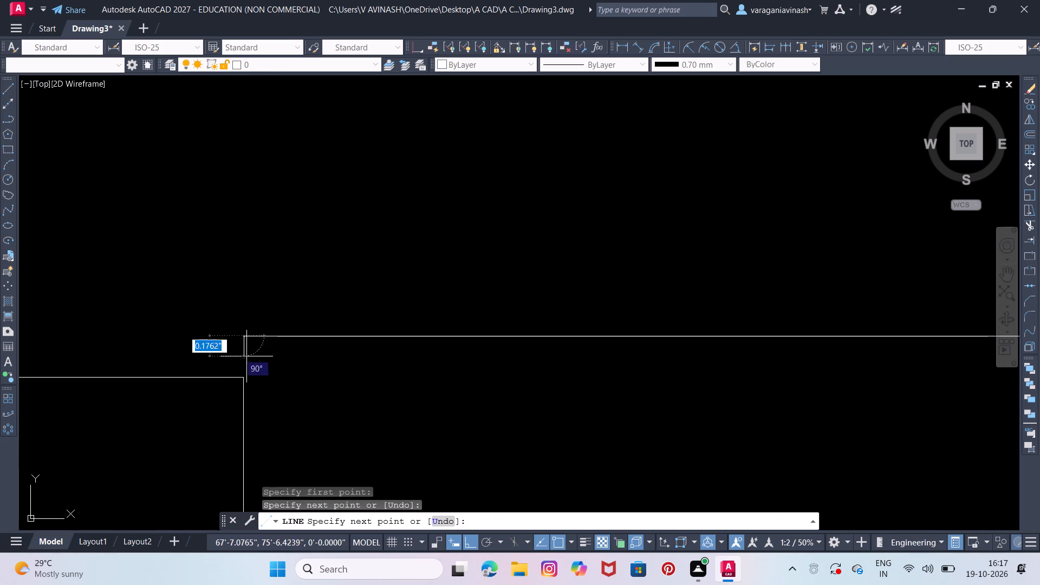
click(243, 380)
scroll(282, 299, down, 1)
middle_drag(237, 361, 268, 285)
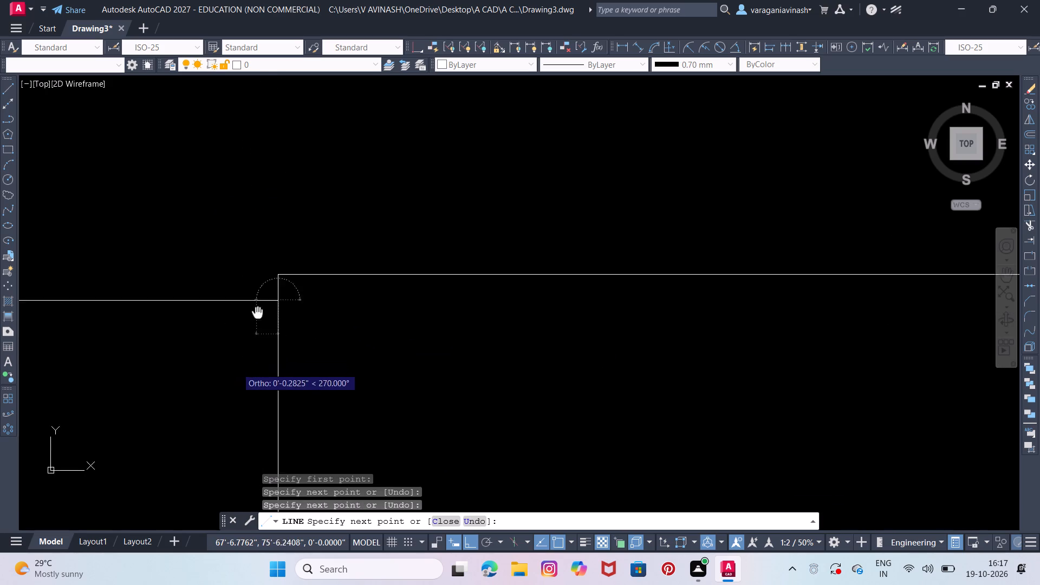
middle_drag(268, 285, 269, 282)
key(Escape)
key(Escape)
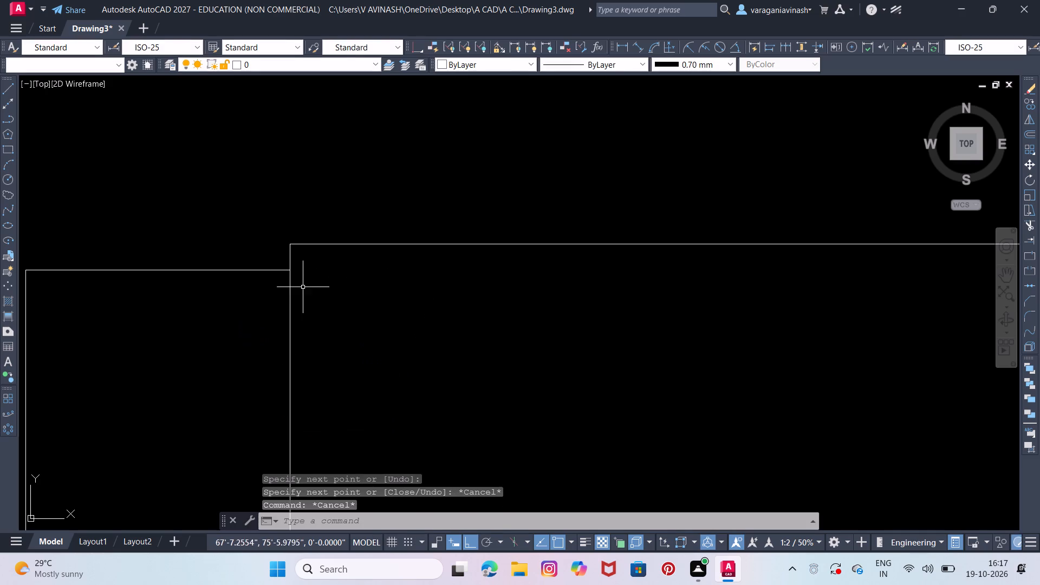
Stretch the lower end of the short line at the seat's northwest corner about 2.06" down along the west arm's inner line.
click(289, 263)
click(290, 272)
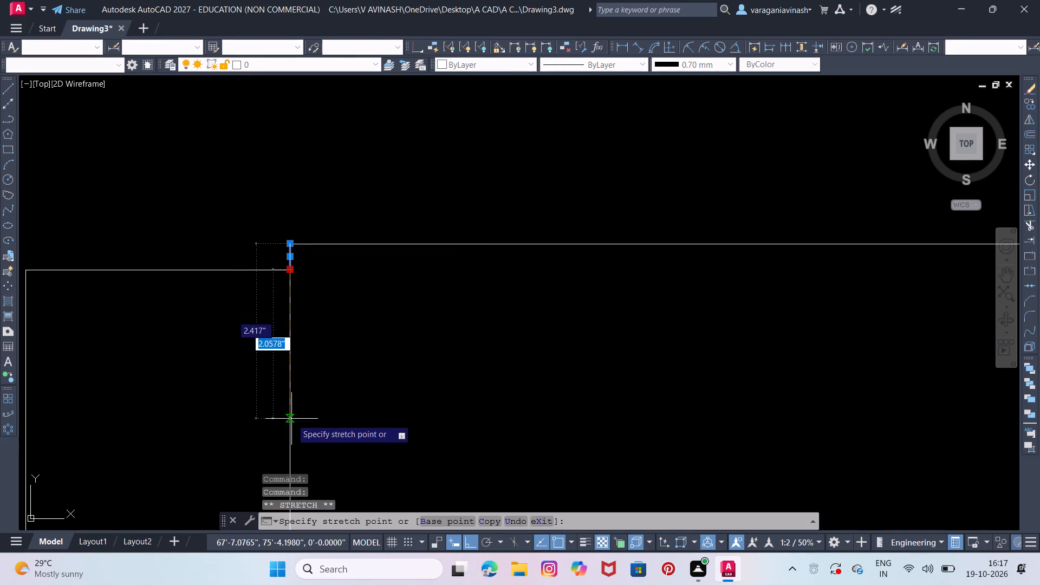
click(290, 421)
scroll(297, 351, down, 3)
key(Escape)
middle_drag(489, 327, 327, 290)
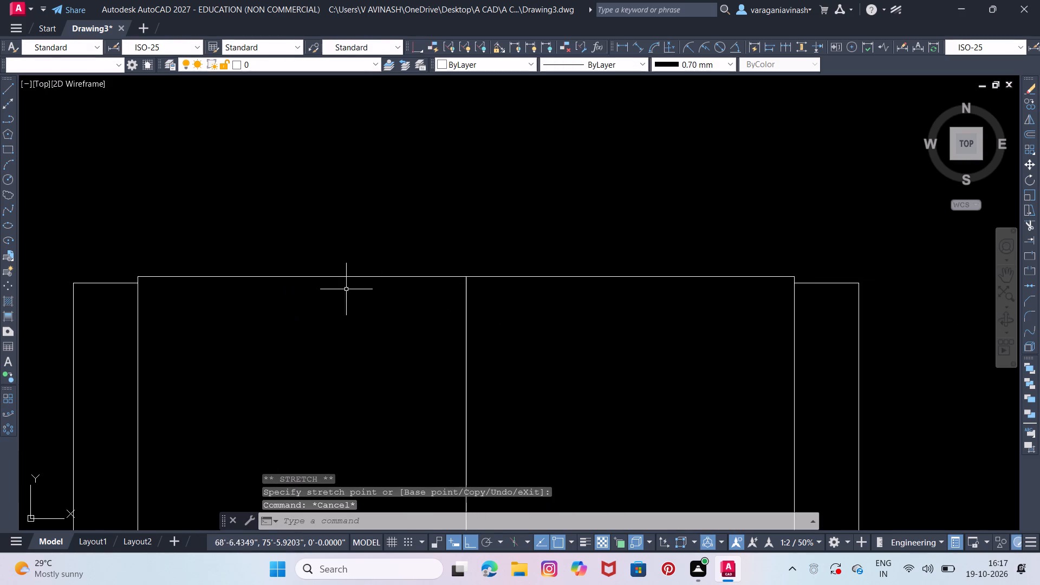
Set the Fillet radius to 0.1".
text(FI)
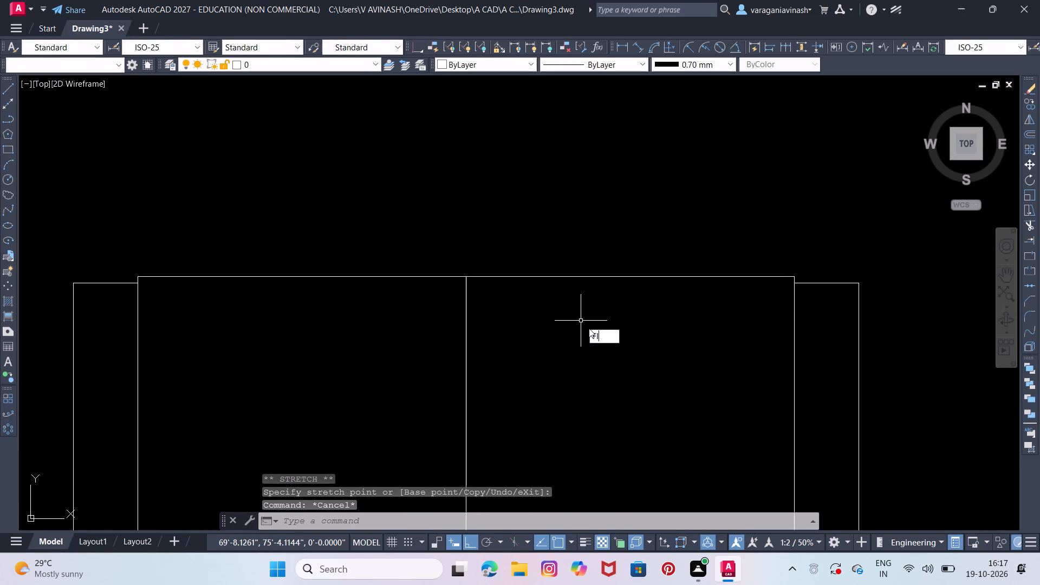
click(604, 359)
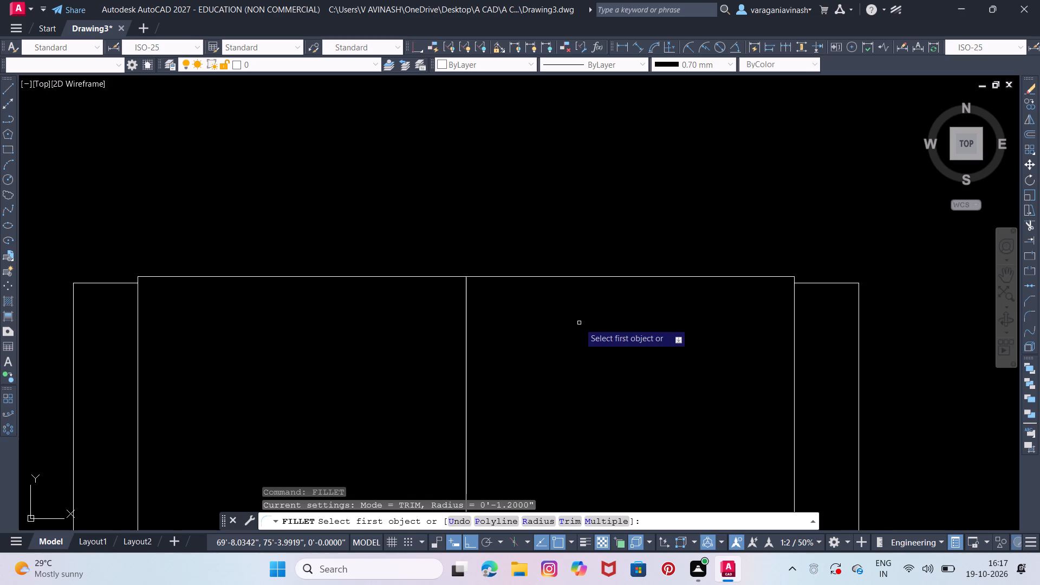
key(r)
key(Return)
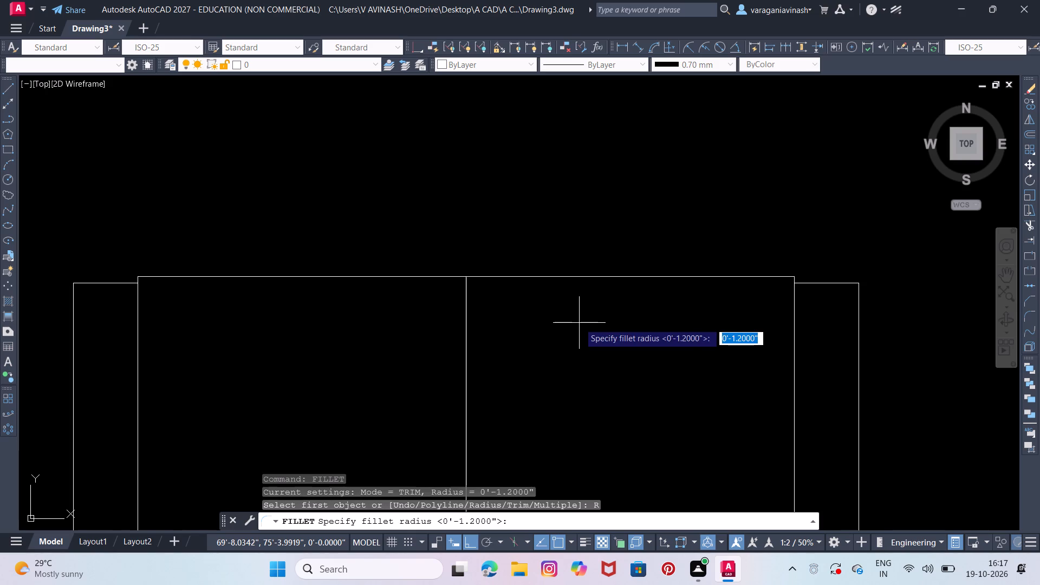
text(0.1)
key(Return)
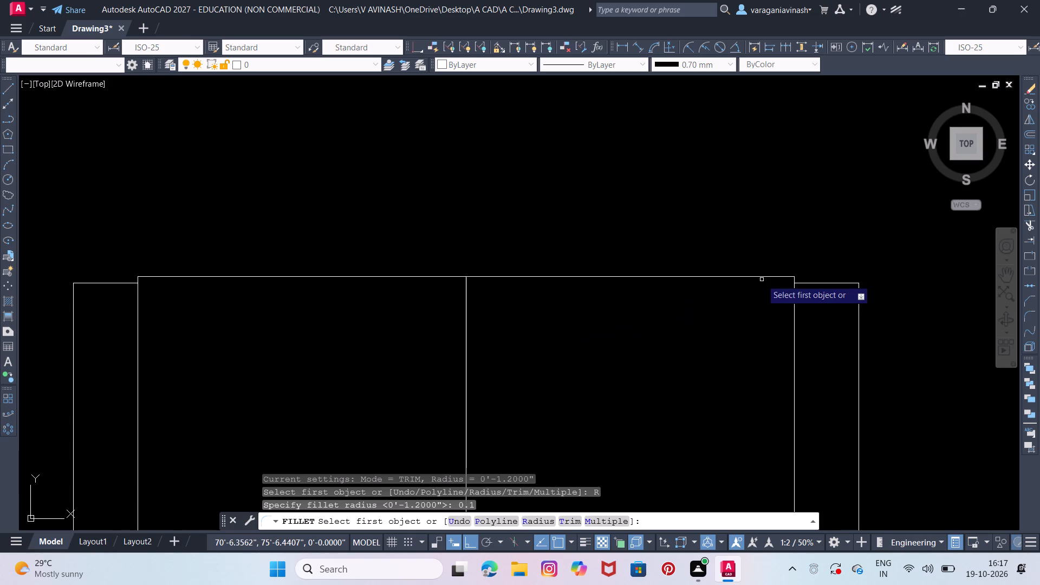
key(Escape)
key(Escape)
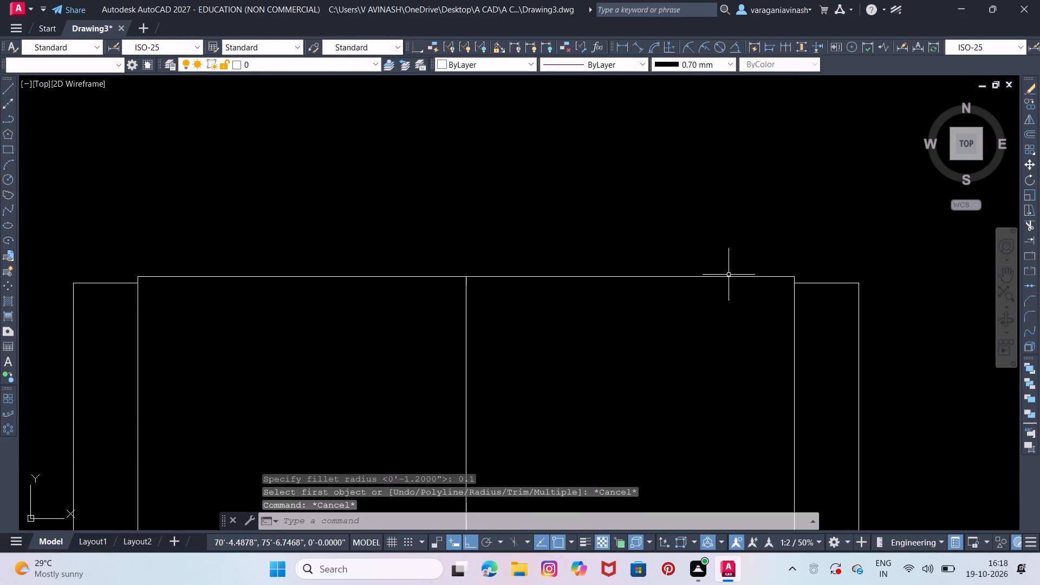
Fillet the seat outline's northeast corner beside the east arm with a radius of 0.1'.
key(f)
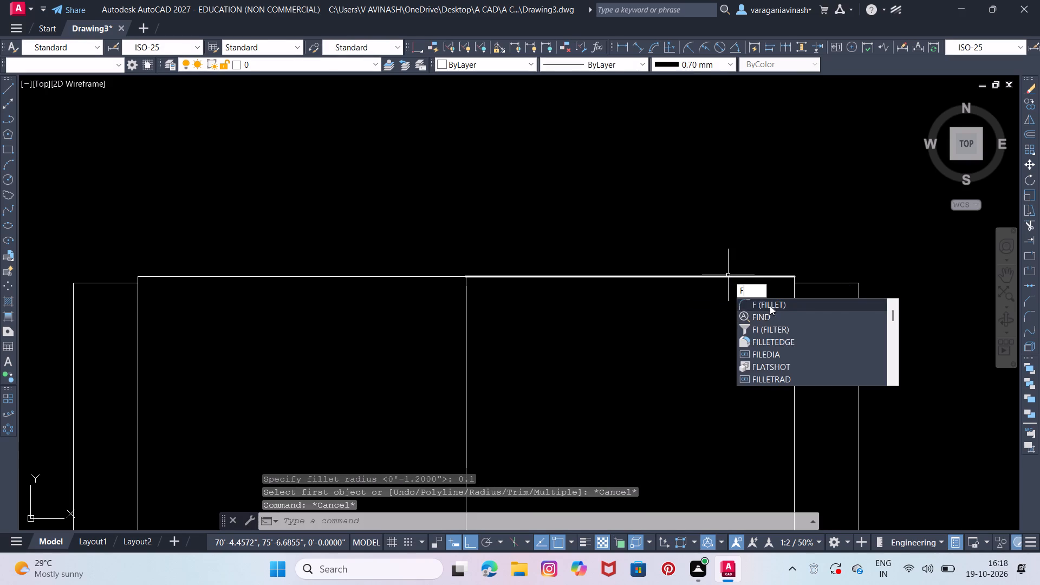
click(770, 305)
key(r)
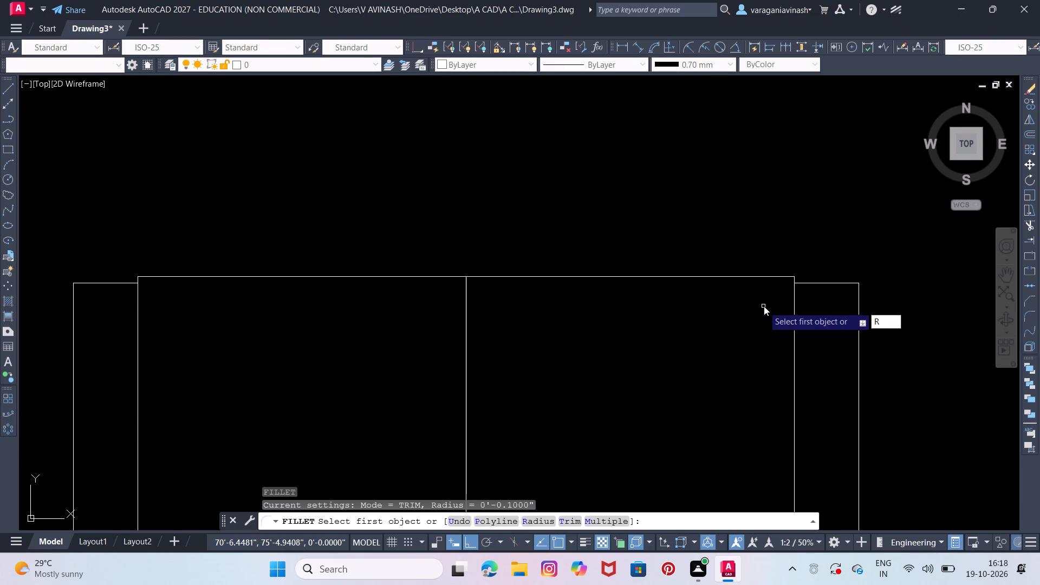
key(Return)
text(0.1')
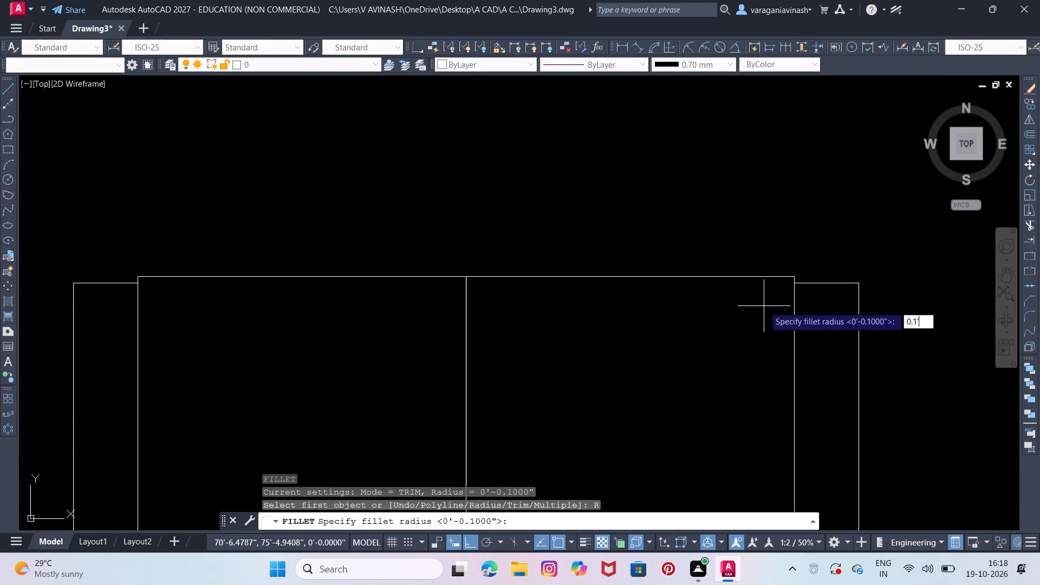
key(Return)
scroll(809, 278, up, 3)
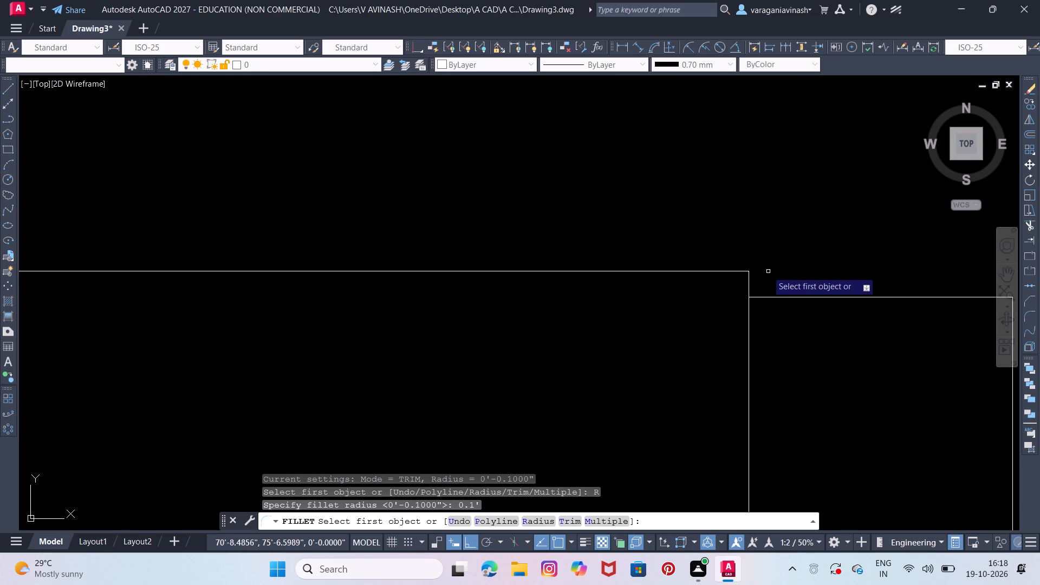
click(749, 287)
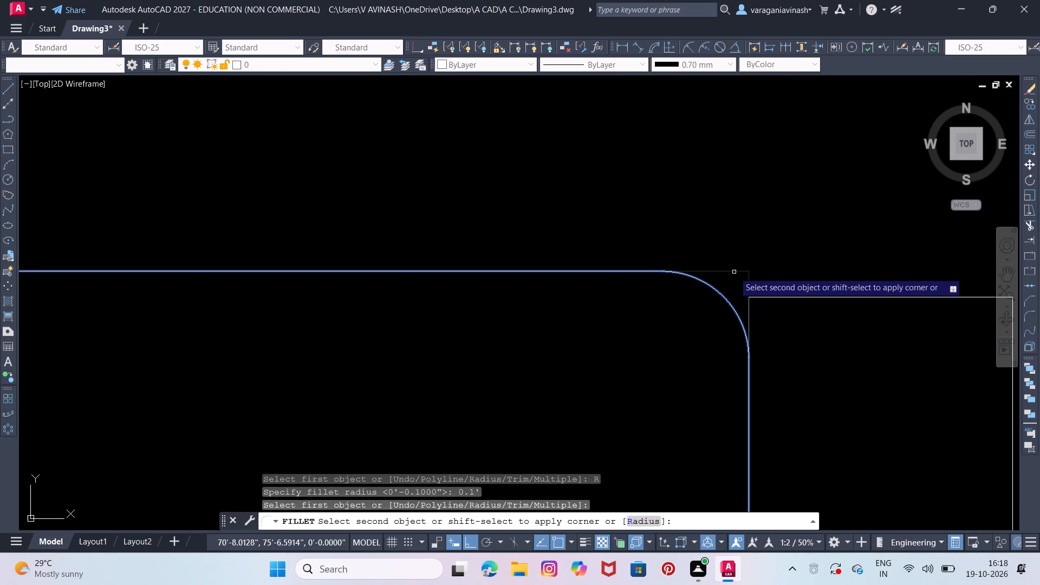
click(734, 272)
scroll(734, 266, down, 4)
Fillet the seat outline's northwest corner beside the west arm with a radius of 0.1'.
scroll(268, 240, up, 1)
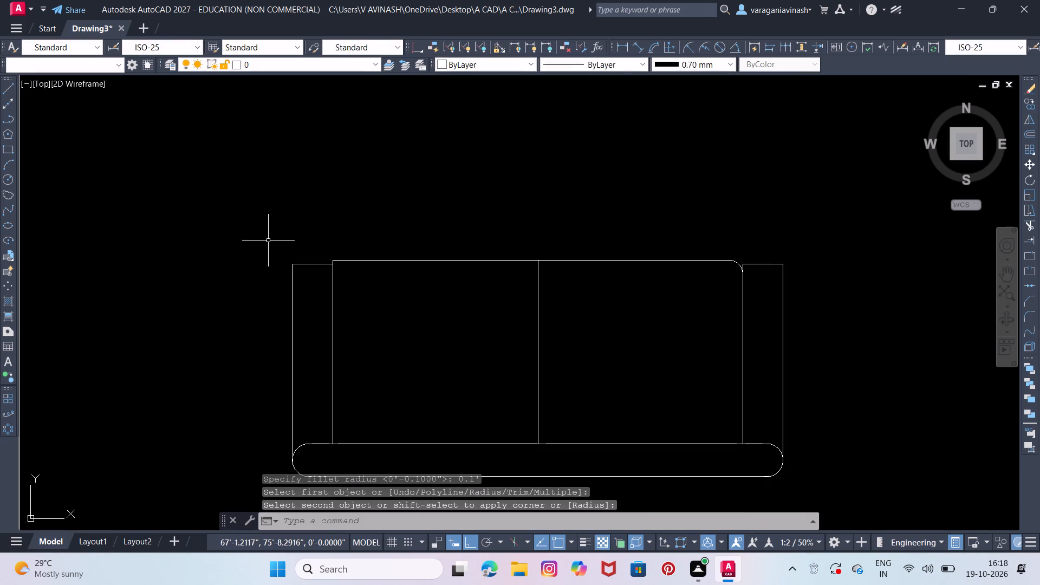
scroll(268, 240, up, 3)
key(Escape)
key(Escape)
text(FI)
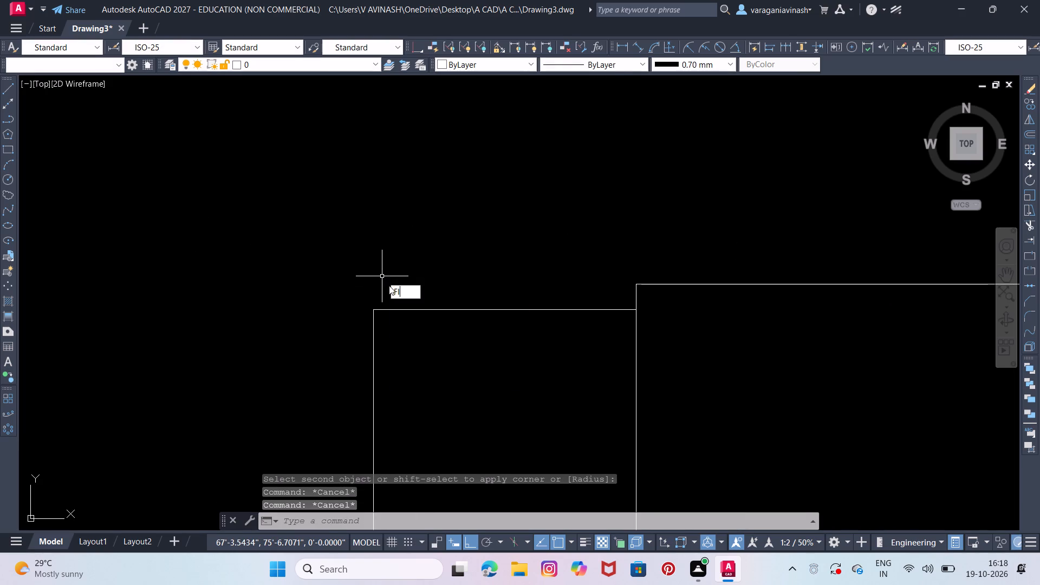
click(408, 316)
middle_drag(515, 308, 394, 309)
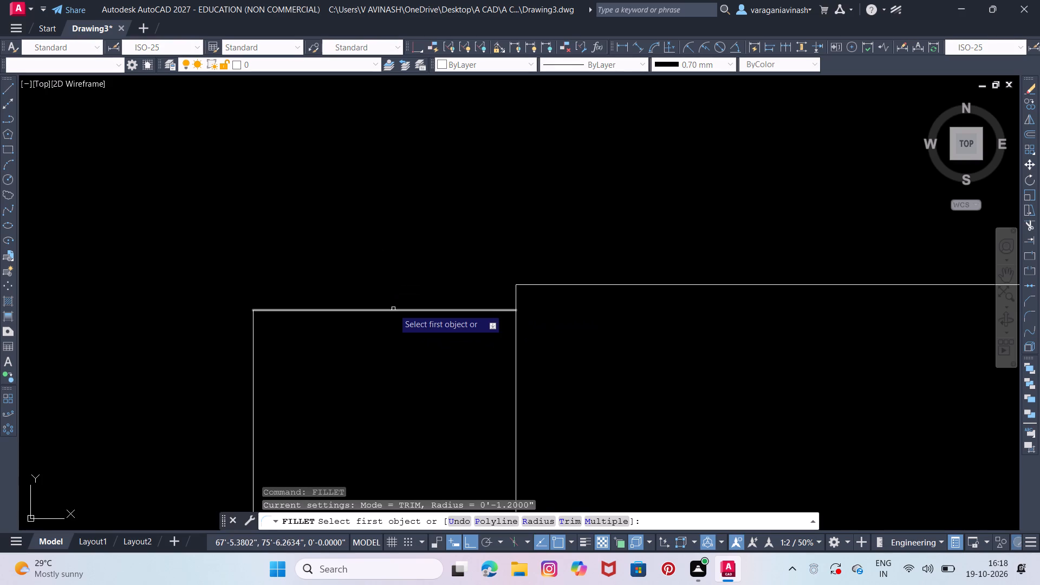
text(0.1')
key(Return)
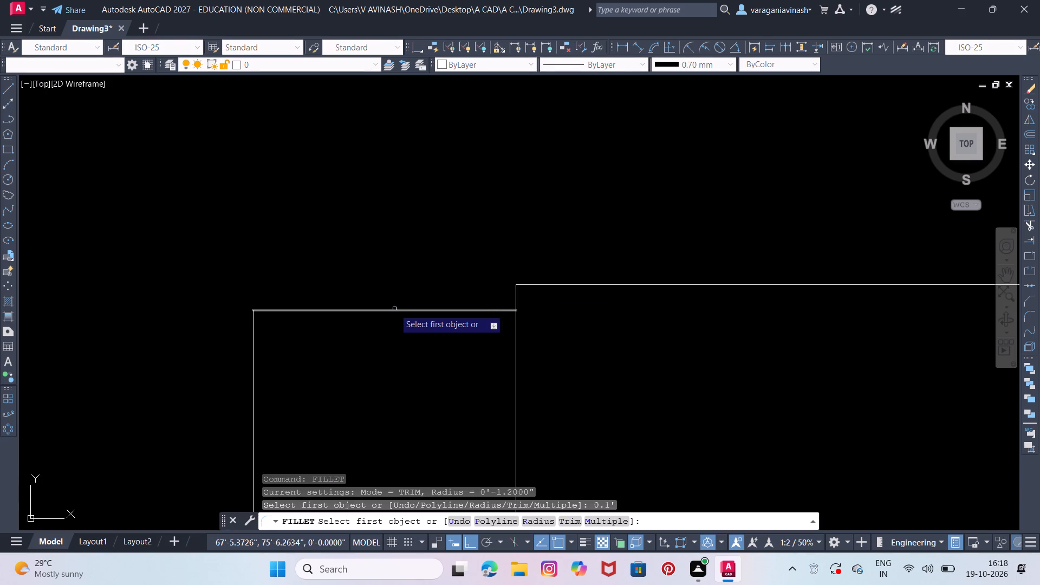
click(516, 298)
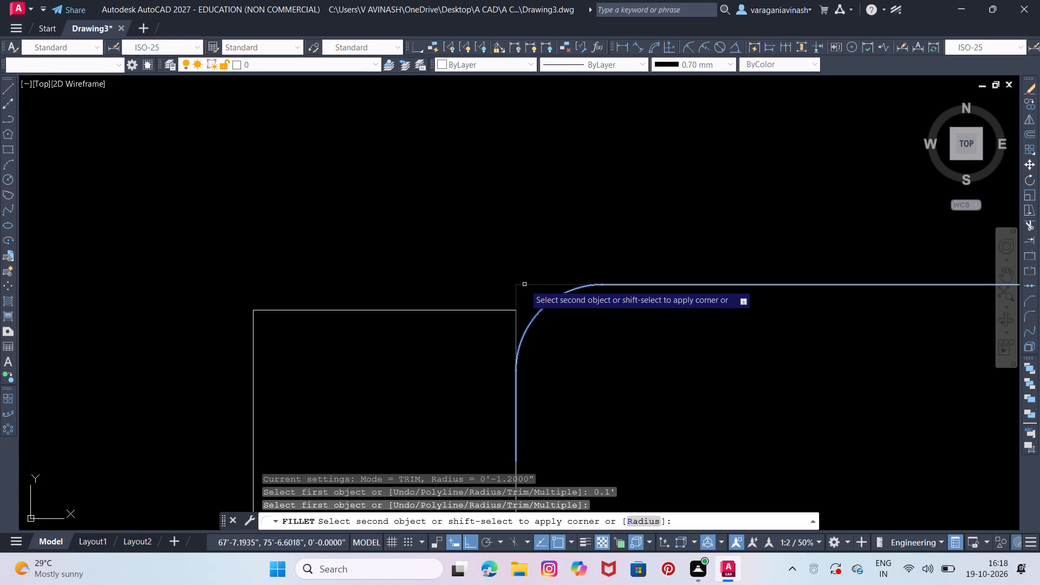
click(525, 284)
scroll(586, 286, down, 5)
scroll(614, 253, down, 1)
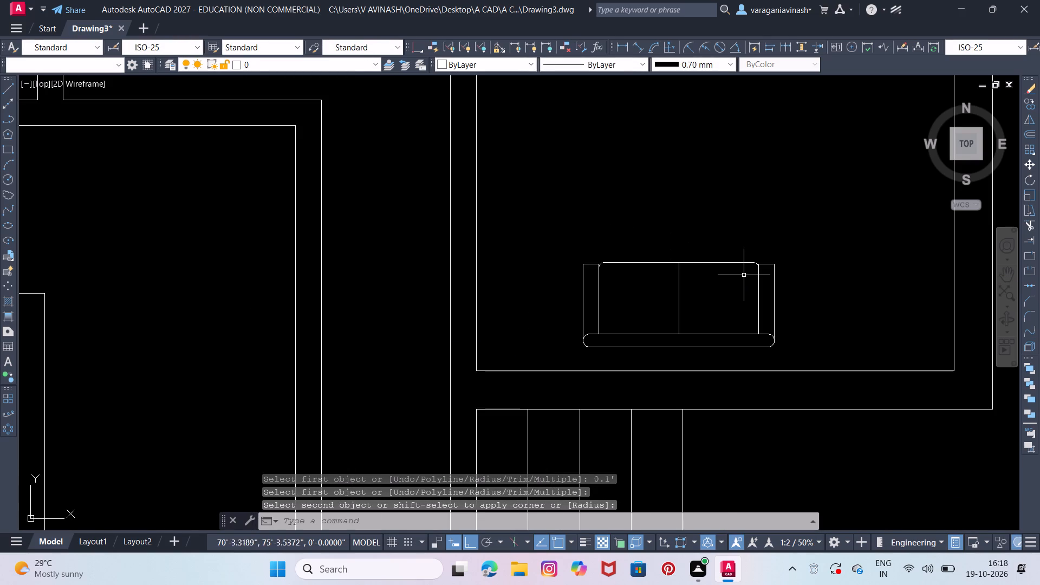
key(Escape)
key(Escape)
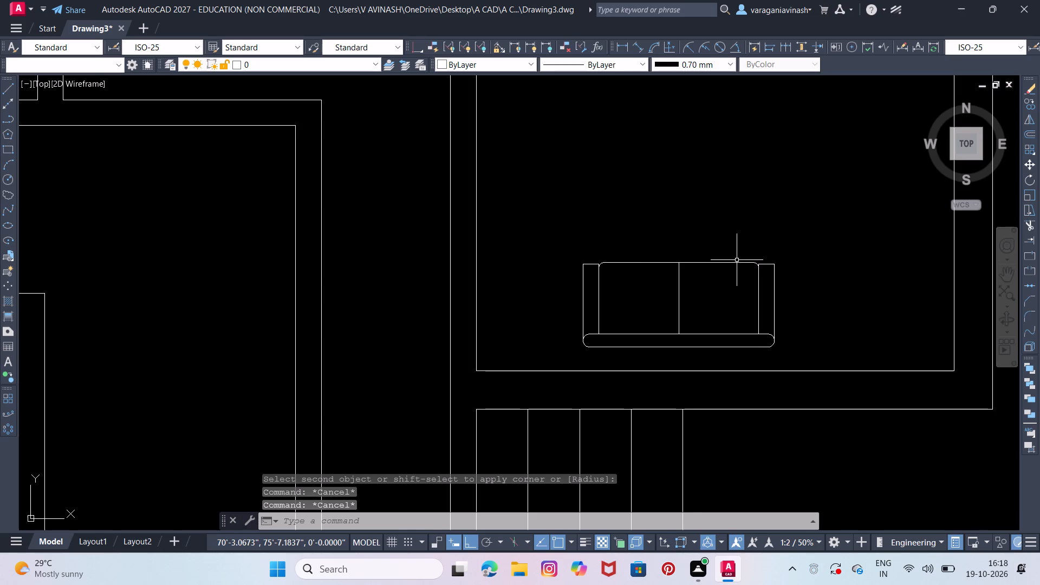
Copy the whole sofa straight north within the southeast room, using the midpoint of its back edge as base point.
scroll(708, 257, down, 1)
middle_drag(731, 250, 633, 294)
drag(675, 287, 673, 292)
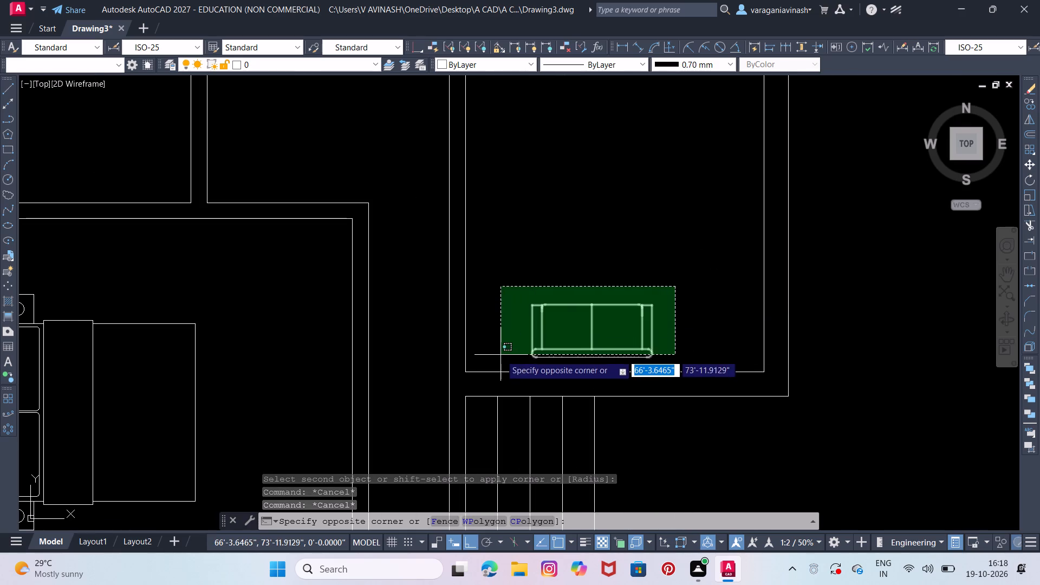
click(500, 362)
right_click(525, 353)
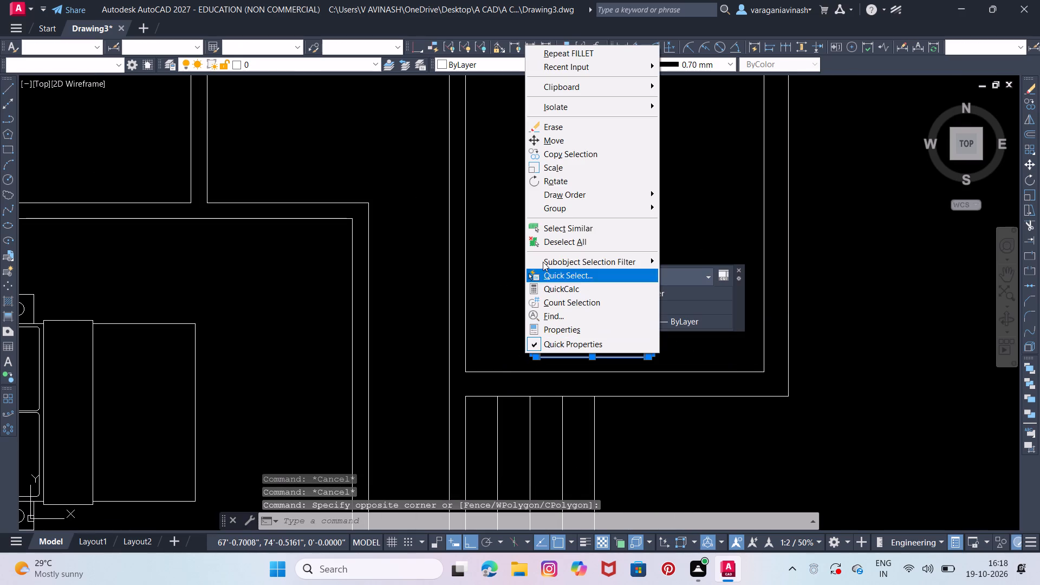
click(567, 154)
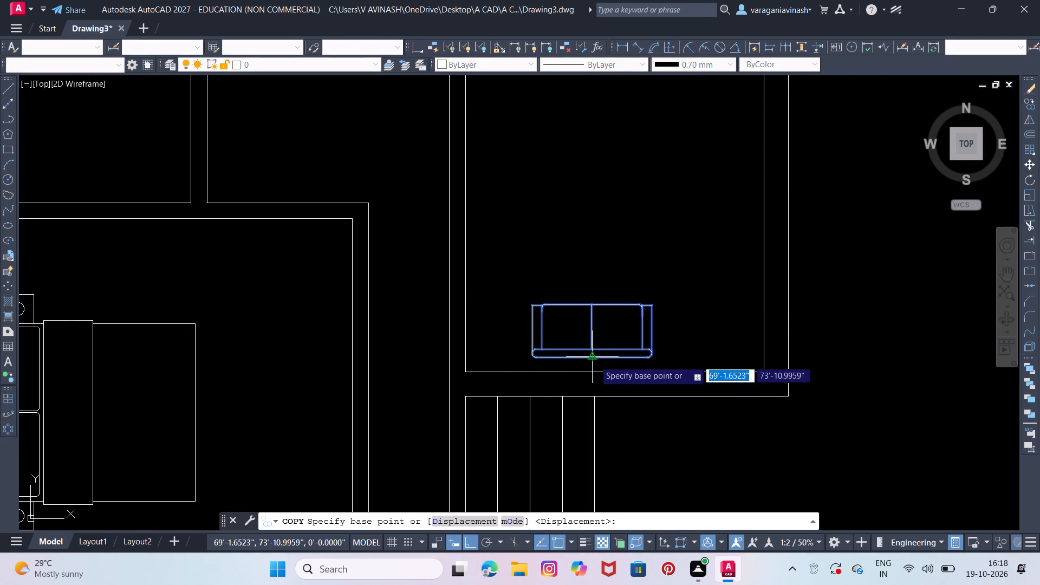
click(594, 360)
click(602, 249)
key(Escape)
key(Escape)
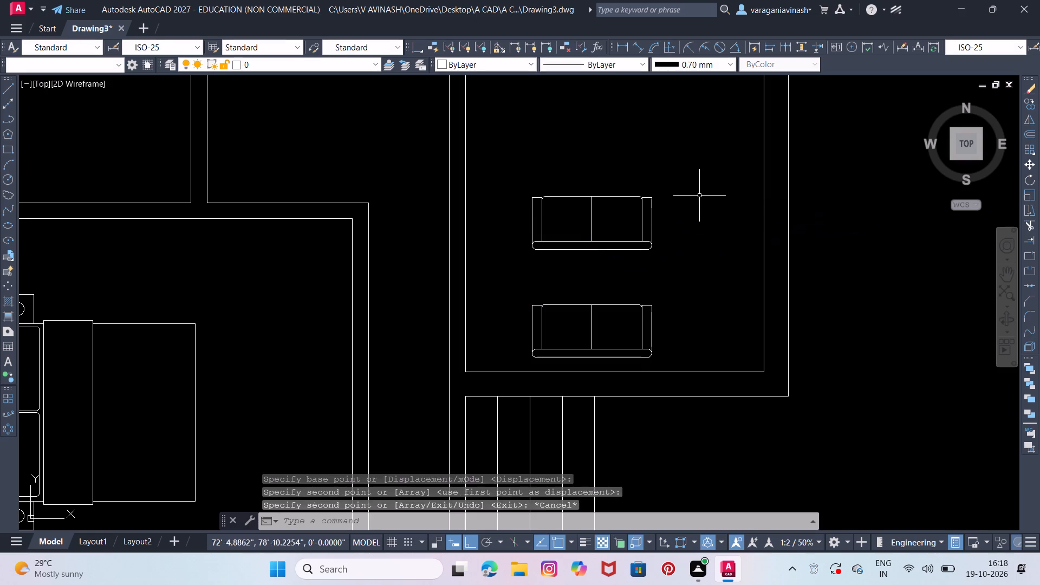
Rotate the northern sofa copy by 270° about a point just below its back edge.
click(671, 188)
click(525, 266)
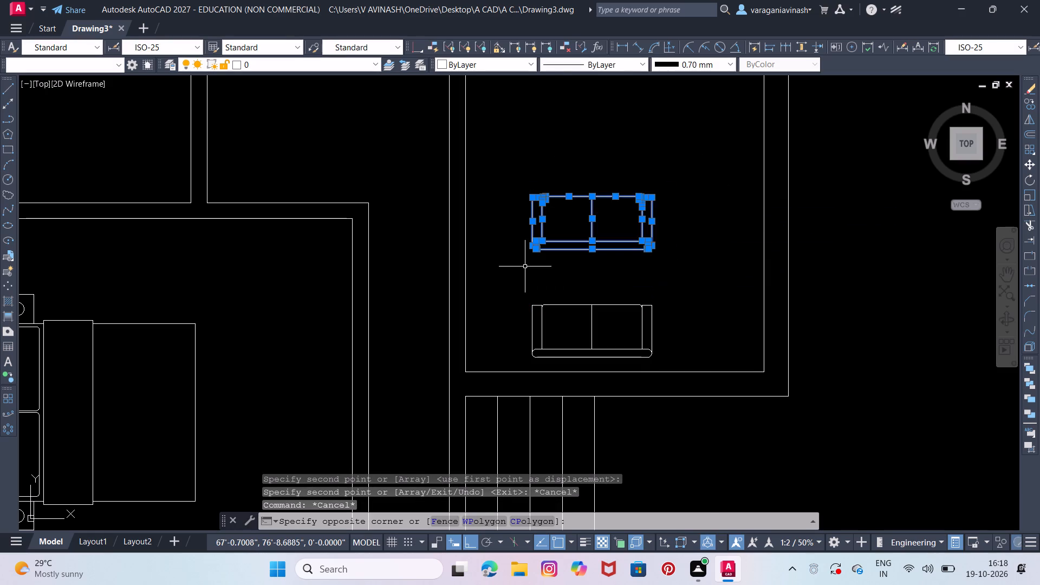
right_click(579, 210)
click(598, 346)
click(570, 255)
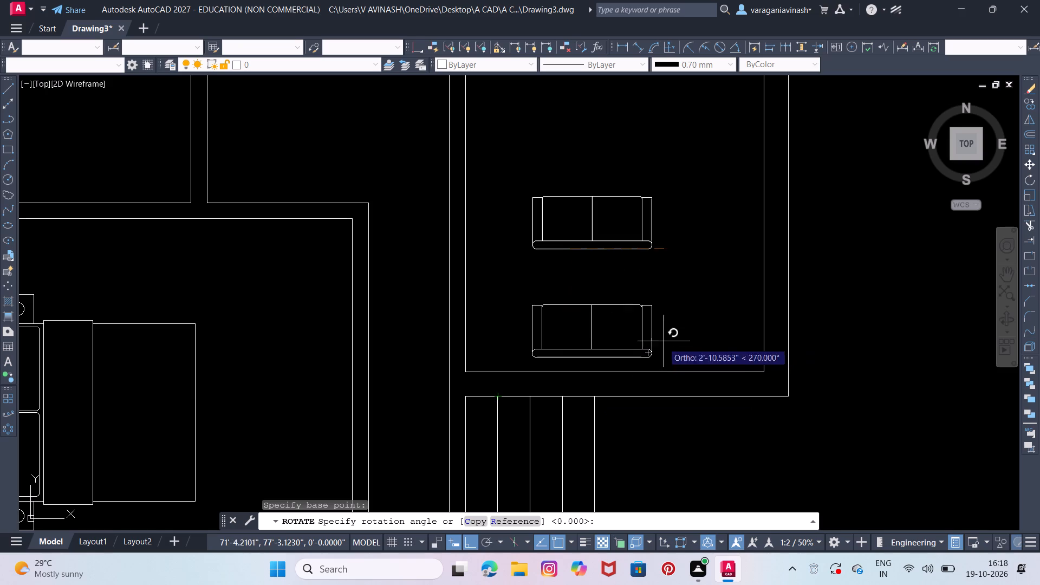
click(559, 383)
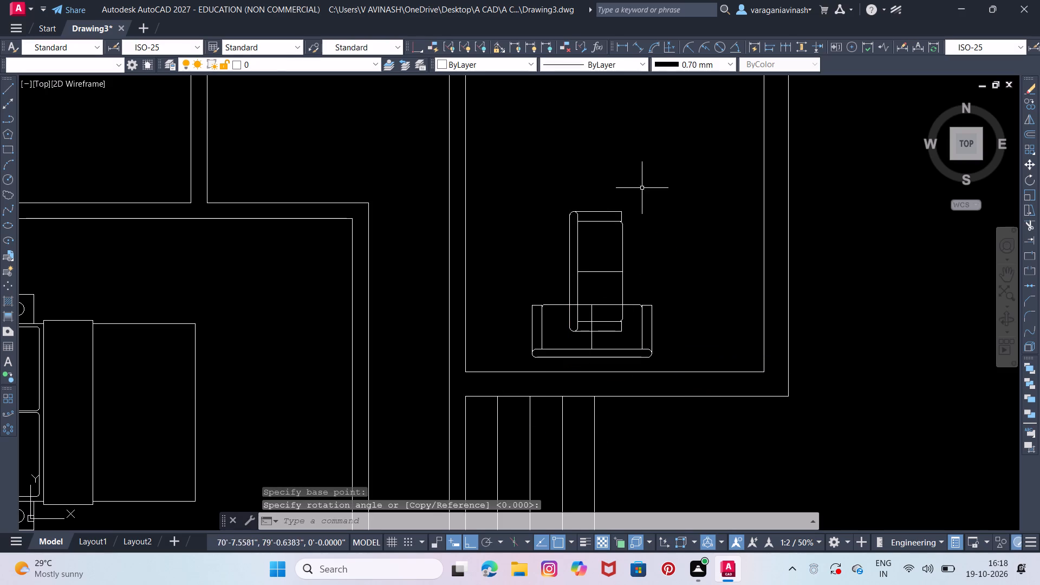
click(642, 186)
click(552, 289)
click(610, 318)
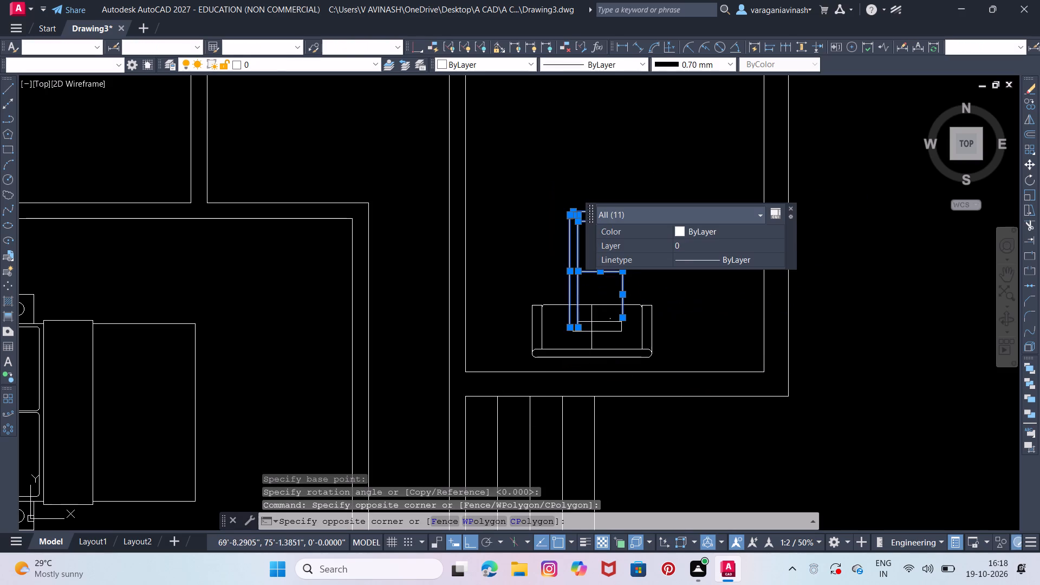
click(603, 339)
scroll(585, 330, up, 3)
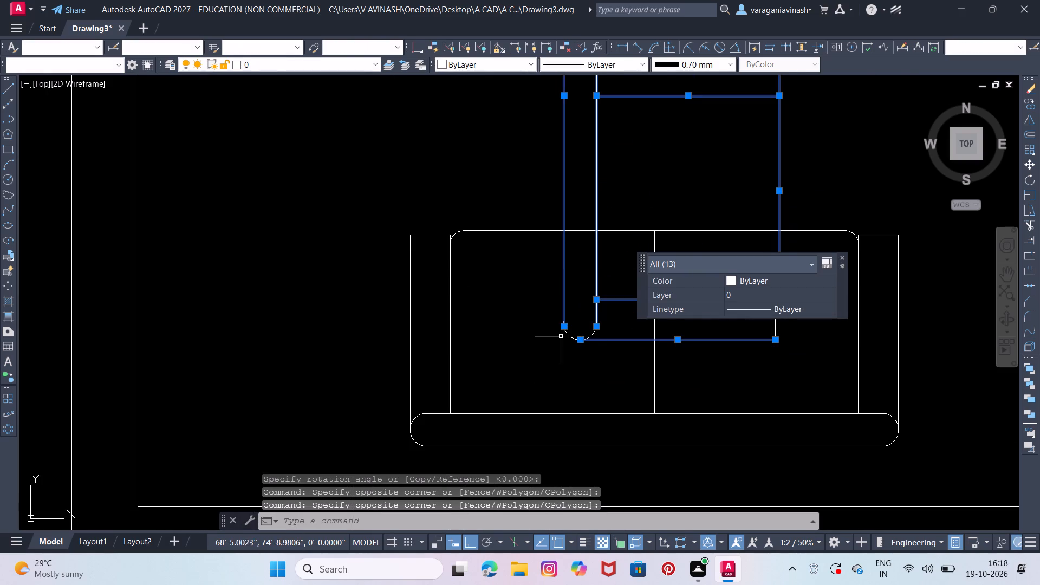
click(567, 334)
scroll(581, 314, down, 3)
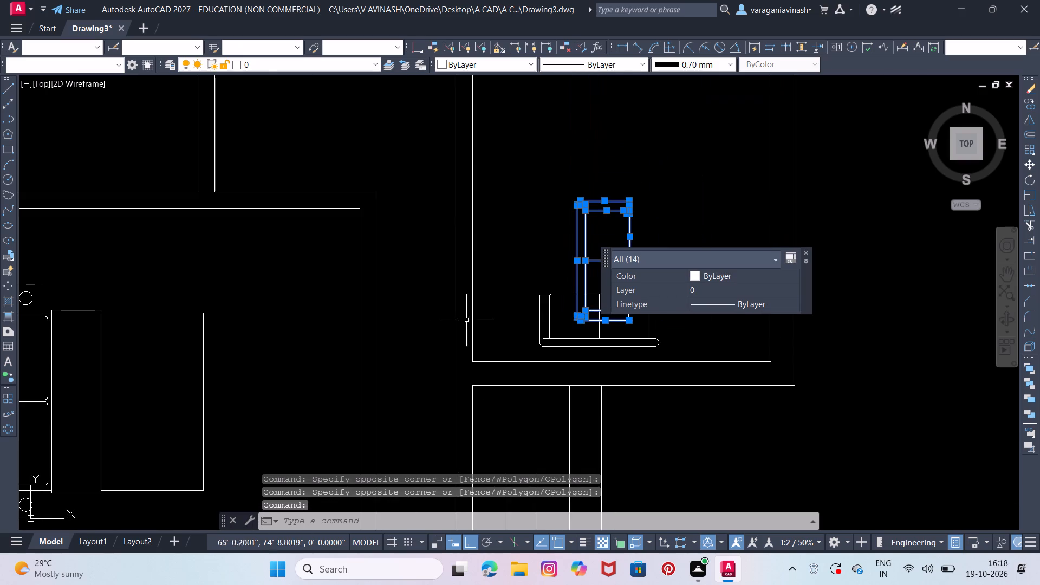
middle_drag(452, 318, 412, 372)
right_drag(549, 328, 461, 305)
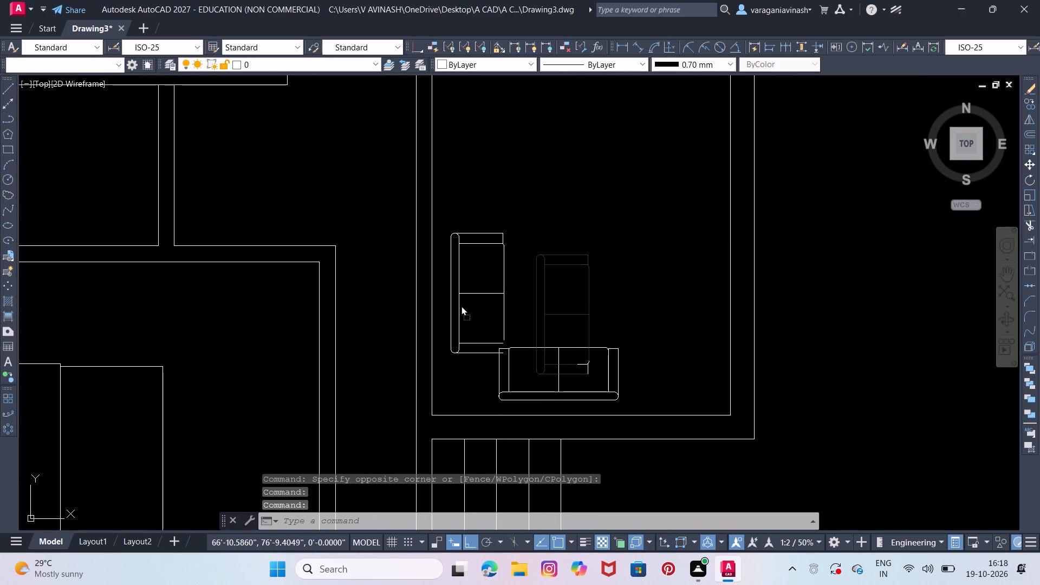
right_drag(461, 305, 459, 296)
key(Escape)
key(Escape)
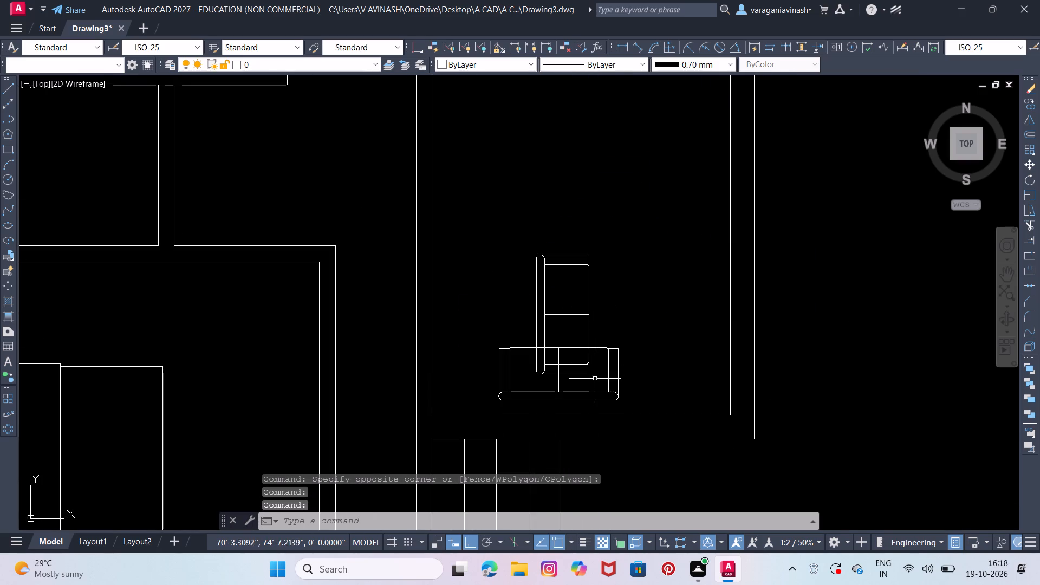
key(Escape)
Move the rotated sofa about 3'-0.7" northwest at roughly 160° with Ortho off, placing it beside the room's west wall.
click(593, 382)
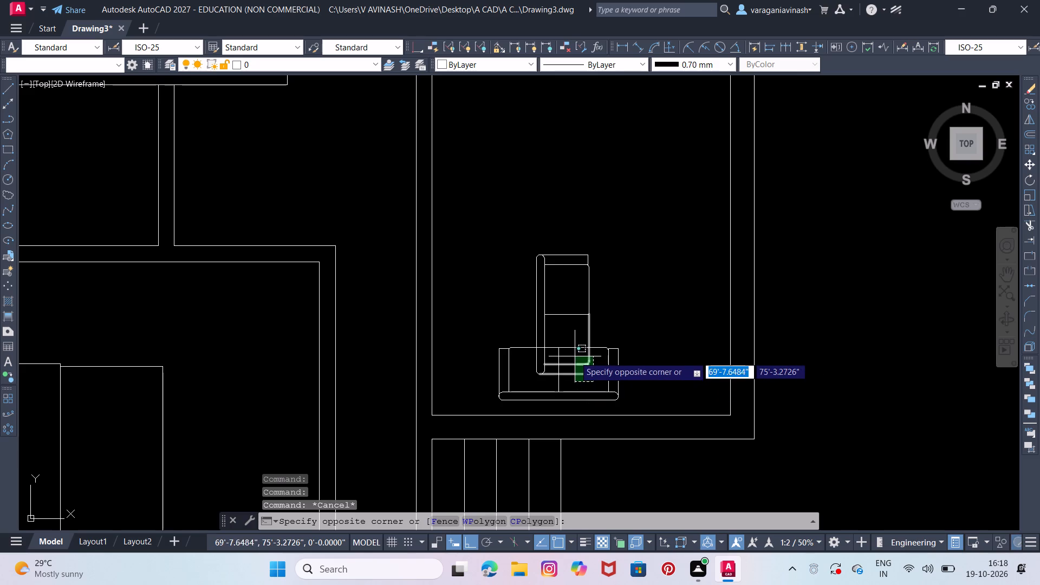
click(573, 356)
click(555, 383)
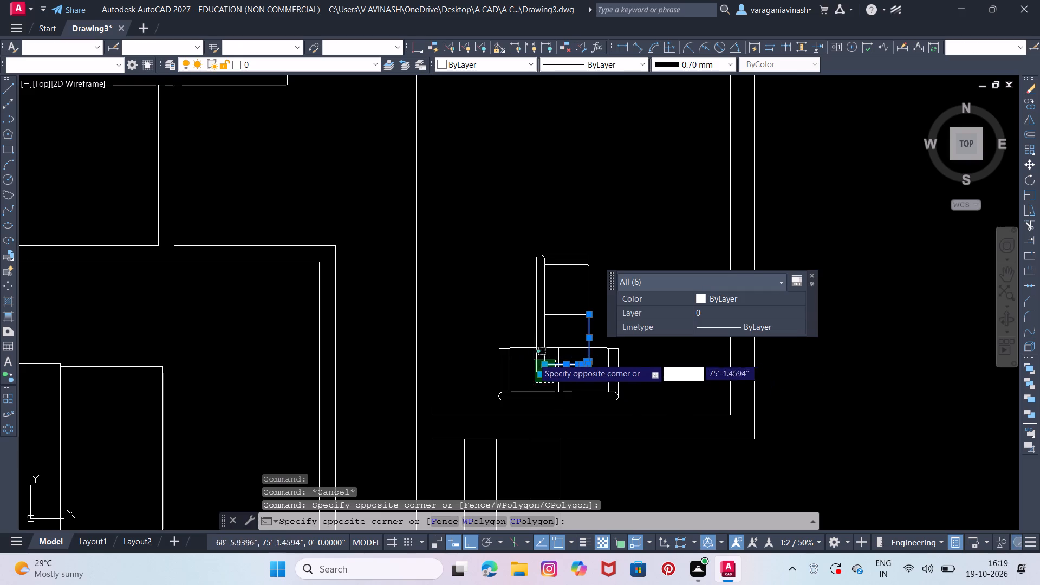
click(528, 355)
click(622, 231)
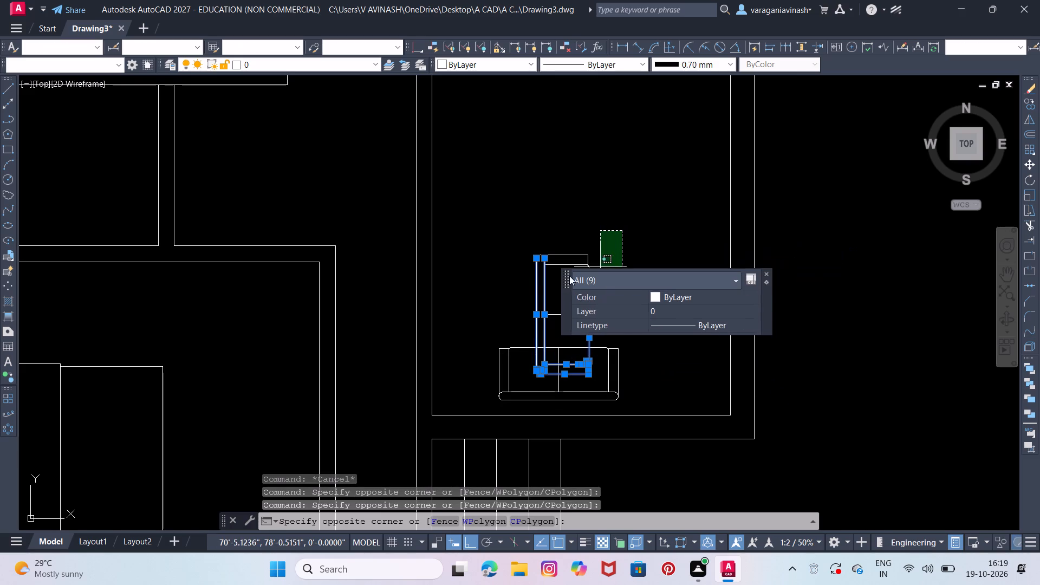
click(516, 335)
right_click(576, 341)
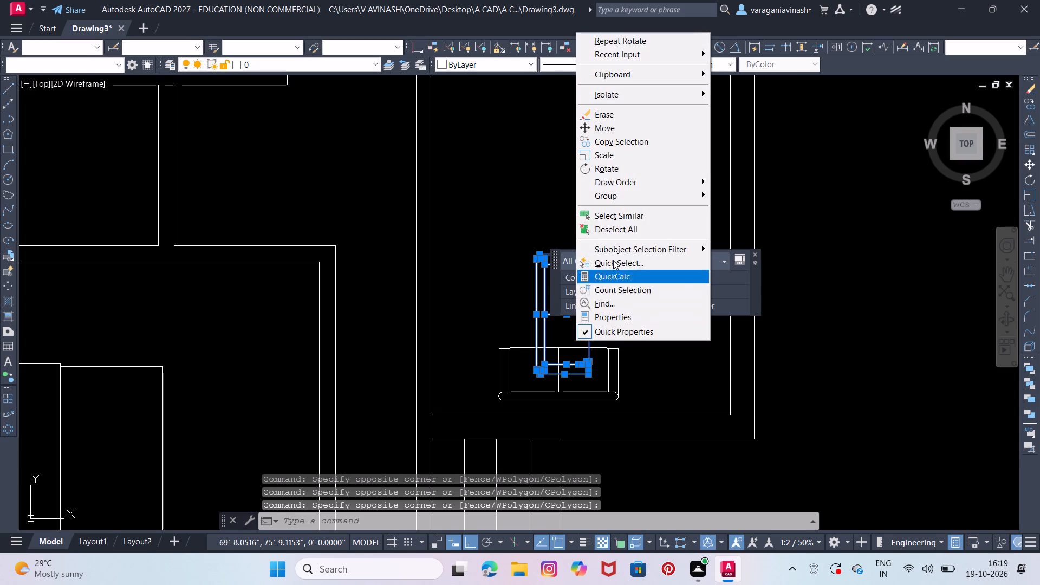
click(615, 123)
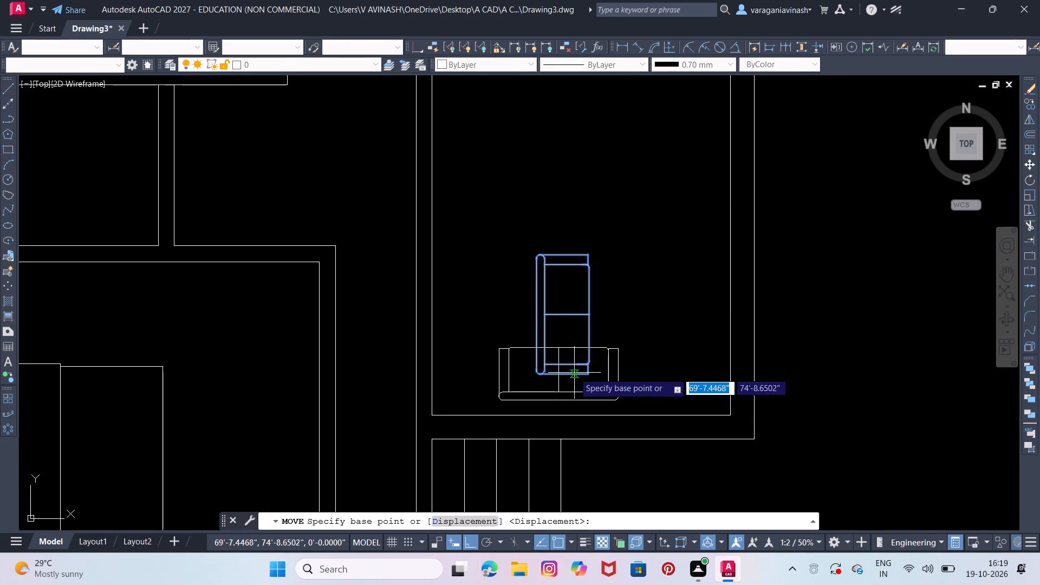
click(574, 373)
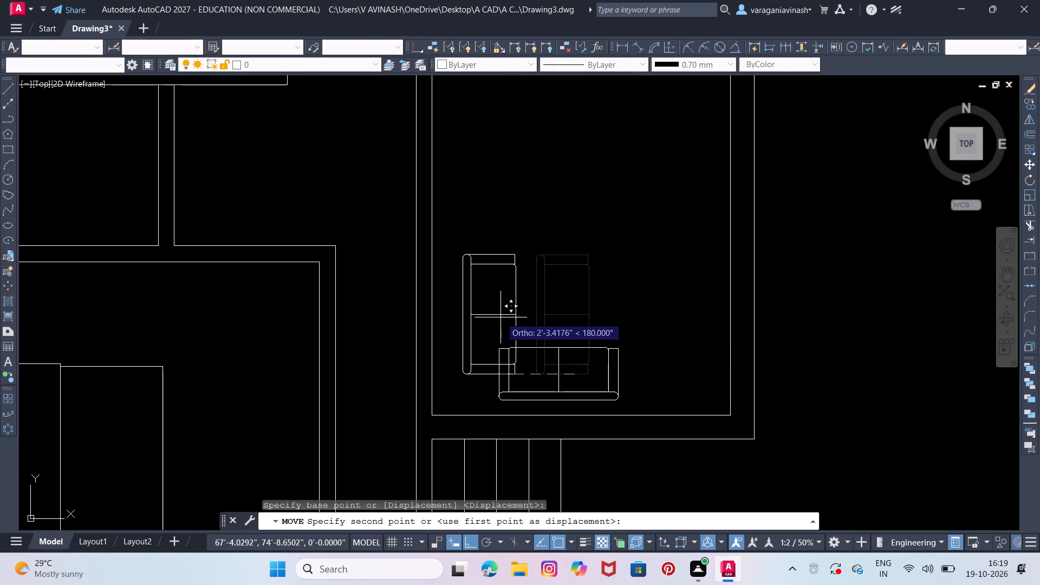
key(F8)
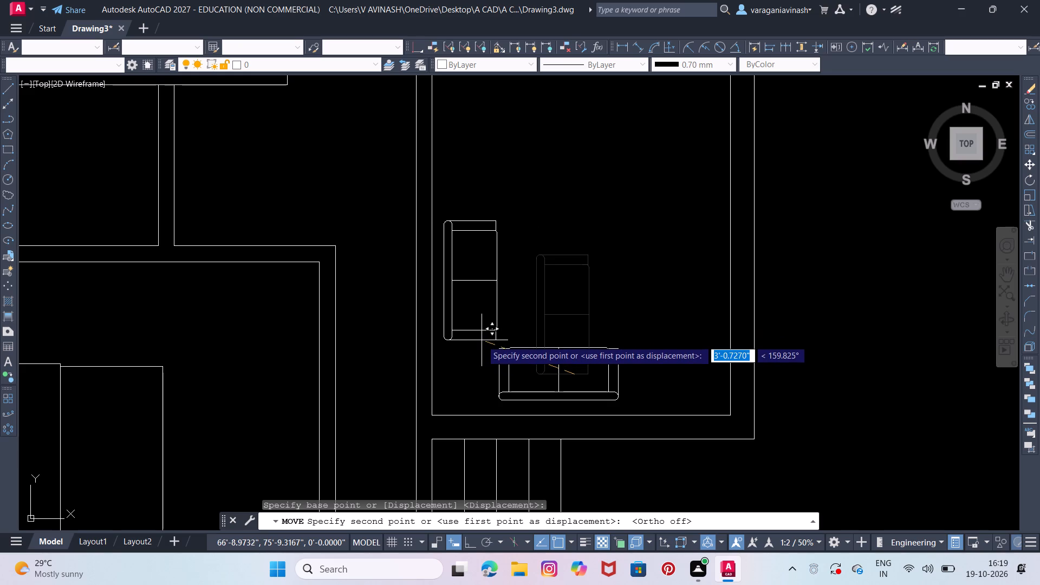
click(482, 340)
key(Escape)
key(Escape)
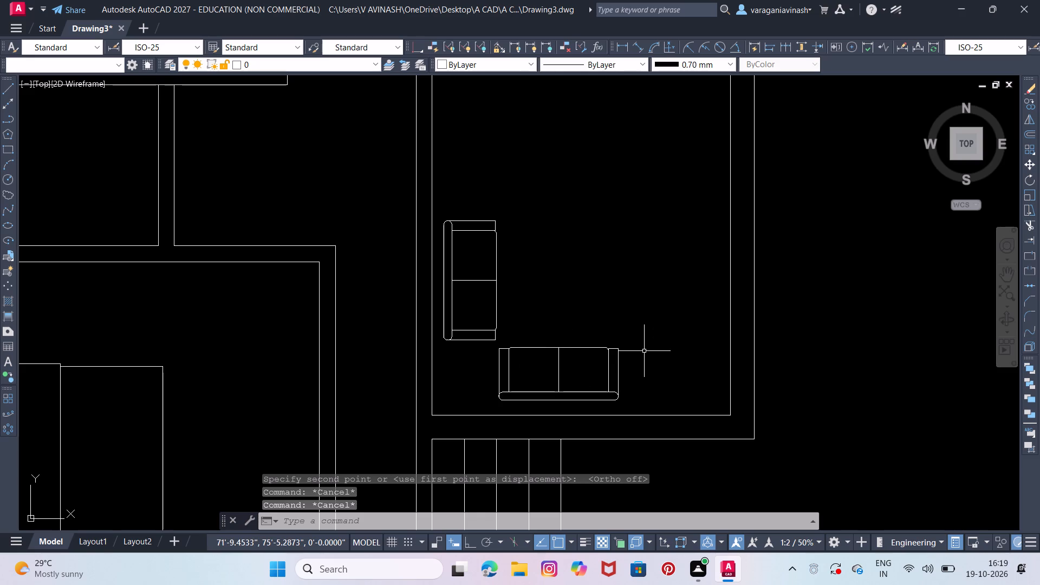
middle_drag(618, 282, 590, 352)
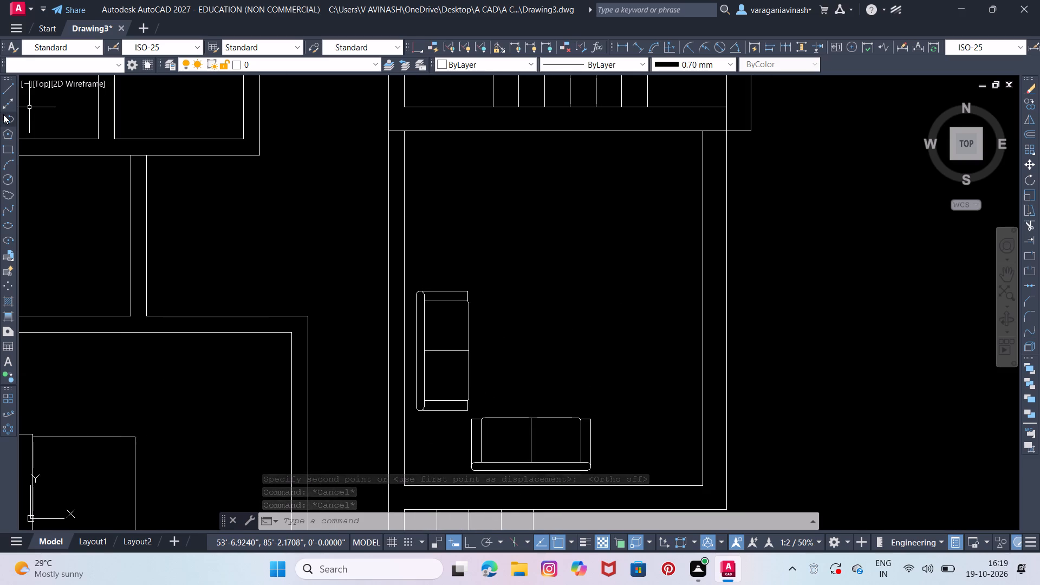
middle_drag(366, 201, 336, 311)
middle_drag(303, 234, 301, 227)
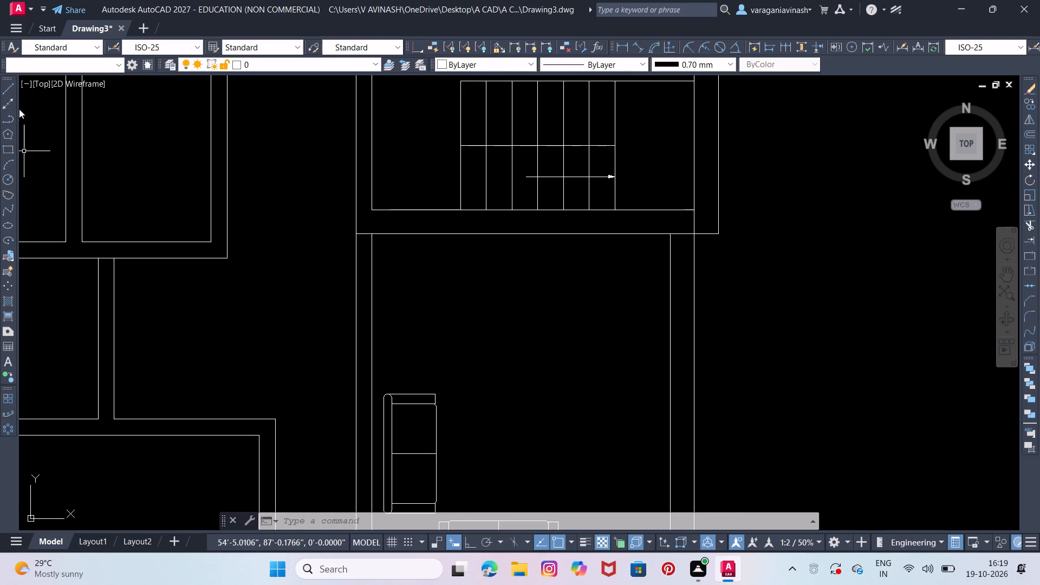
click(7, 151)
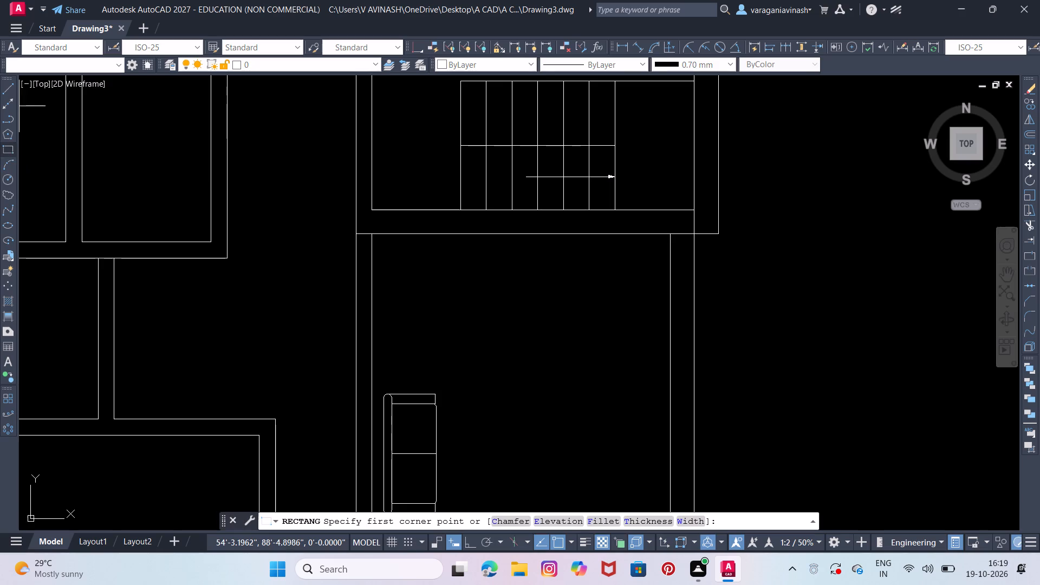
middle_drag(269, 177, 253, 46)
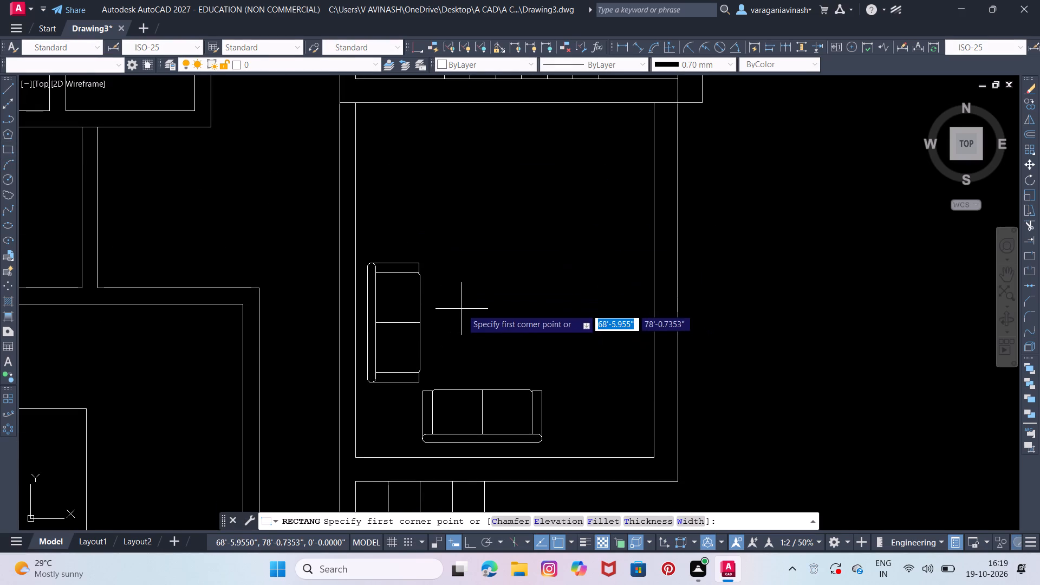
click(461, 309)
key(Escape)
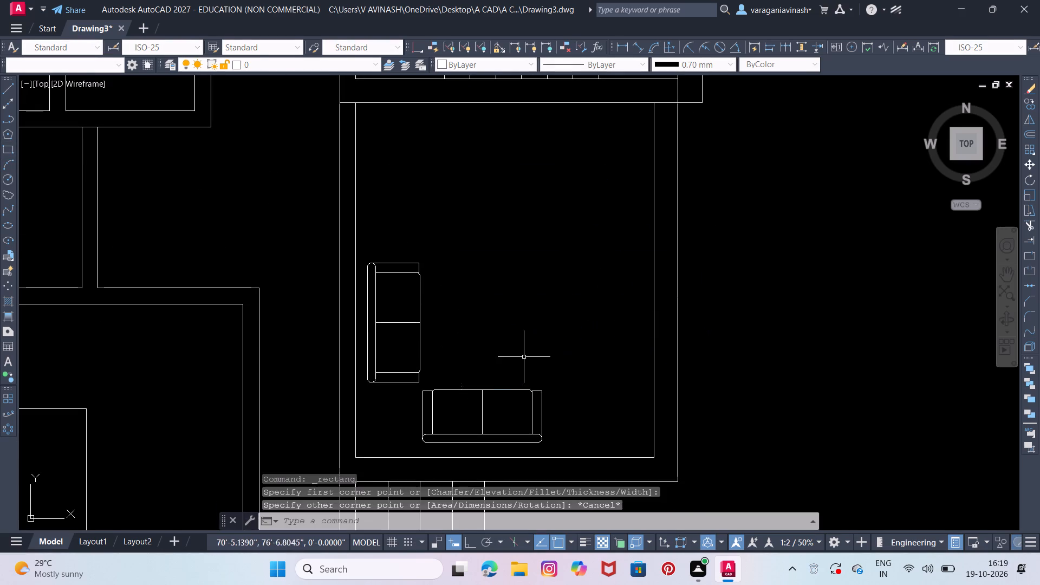
Draw a table rectangle about 1'-9" by 1'-11" between the west sofa and the south sofa.
right_click(440, 237)
click(460, 245)
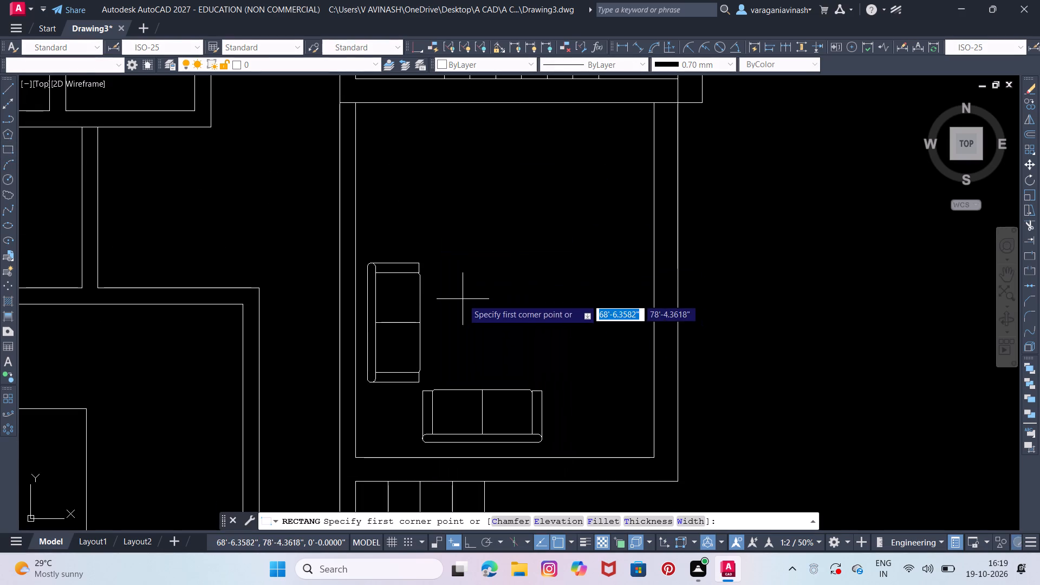
click(463, 299)
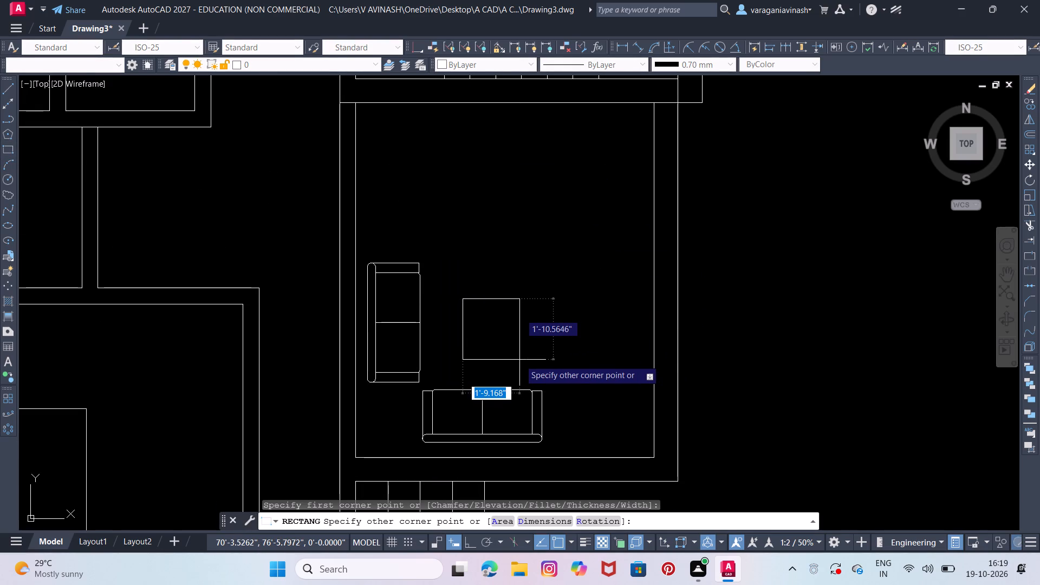
click(521, 360)
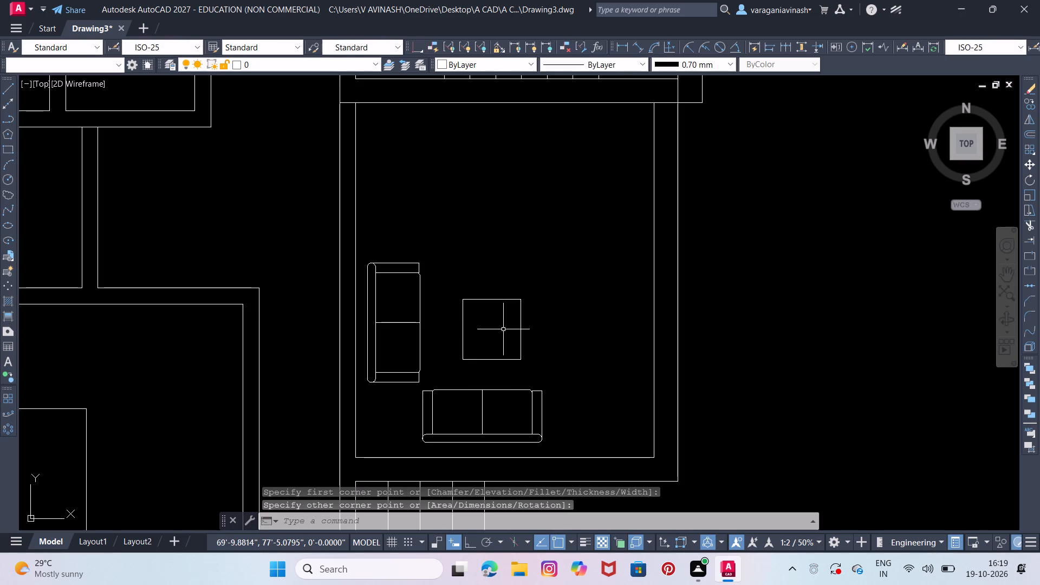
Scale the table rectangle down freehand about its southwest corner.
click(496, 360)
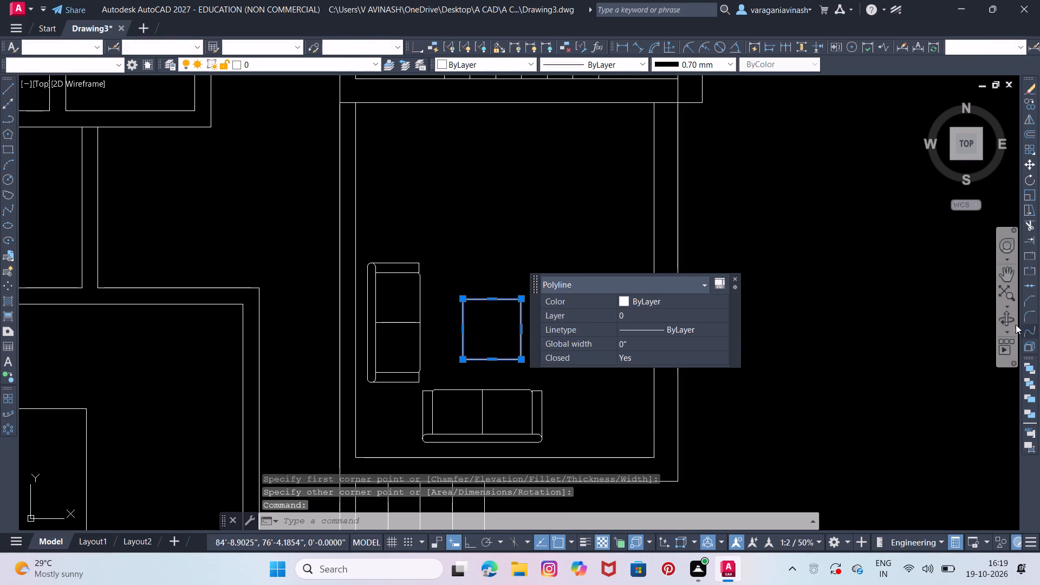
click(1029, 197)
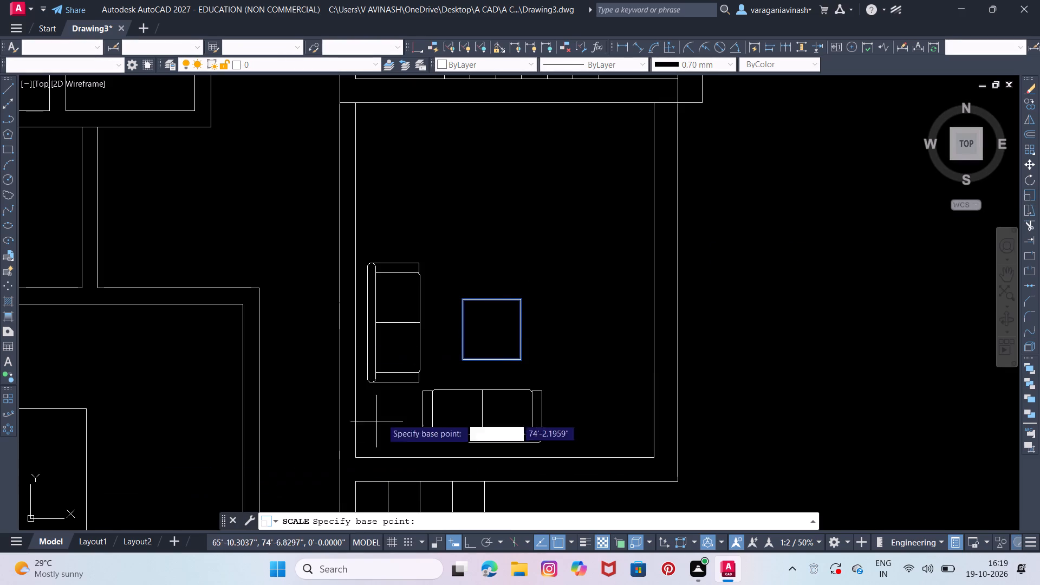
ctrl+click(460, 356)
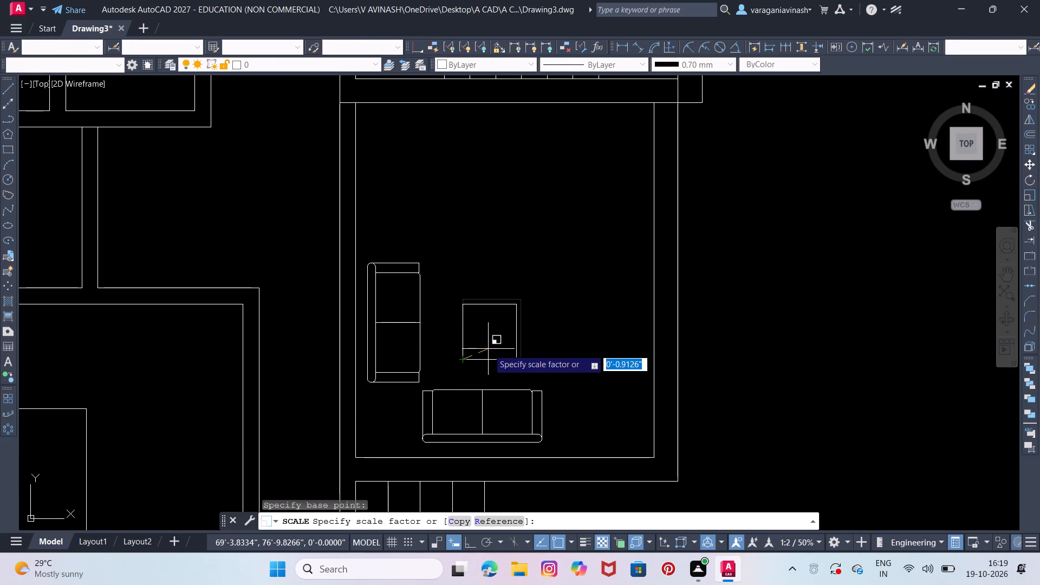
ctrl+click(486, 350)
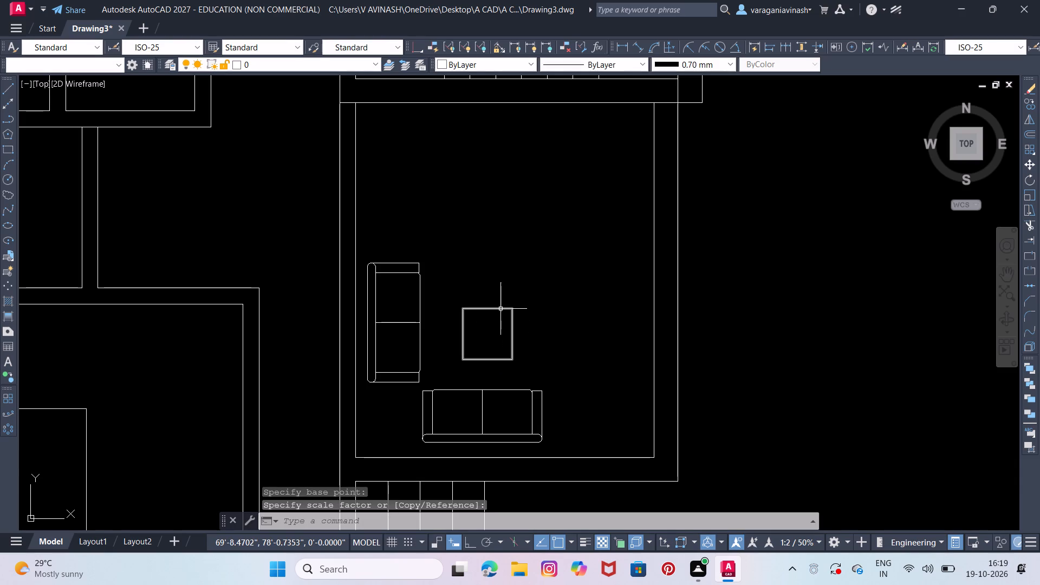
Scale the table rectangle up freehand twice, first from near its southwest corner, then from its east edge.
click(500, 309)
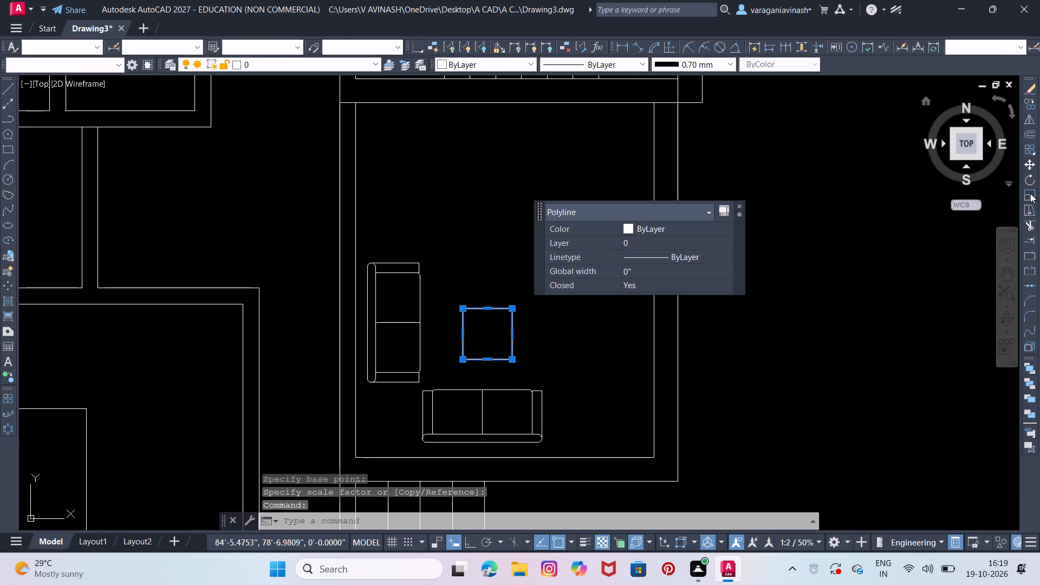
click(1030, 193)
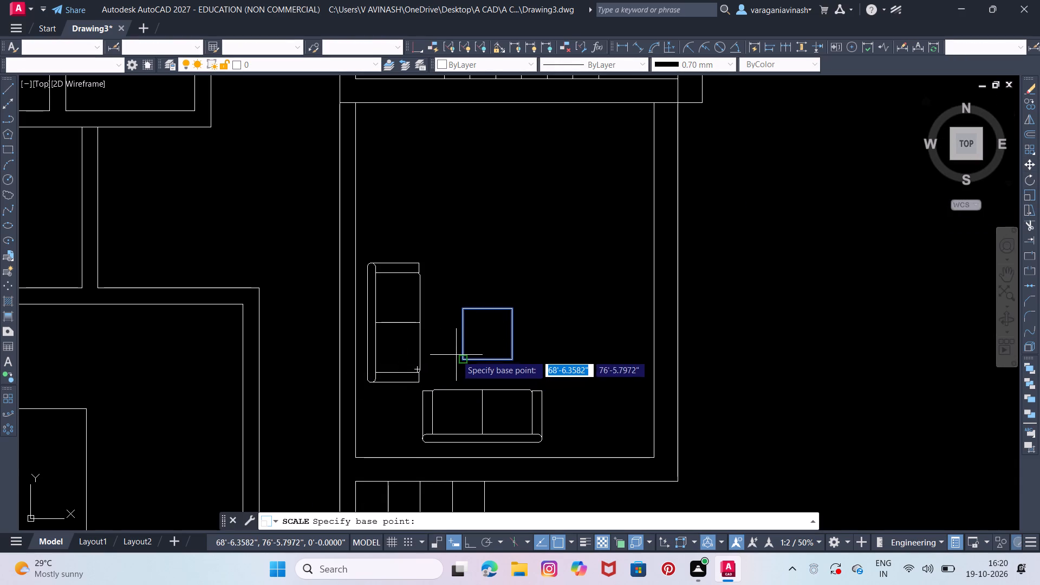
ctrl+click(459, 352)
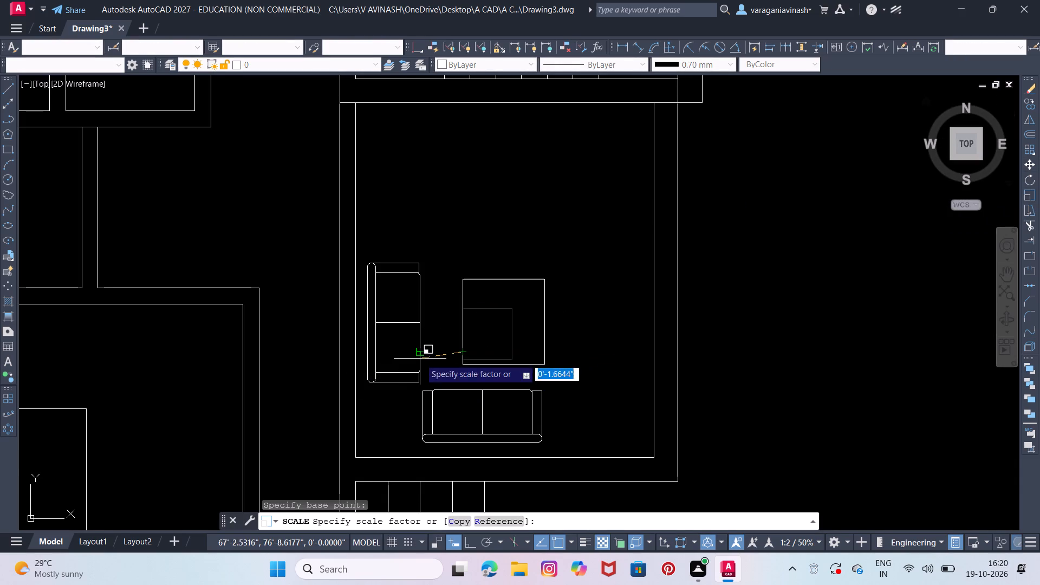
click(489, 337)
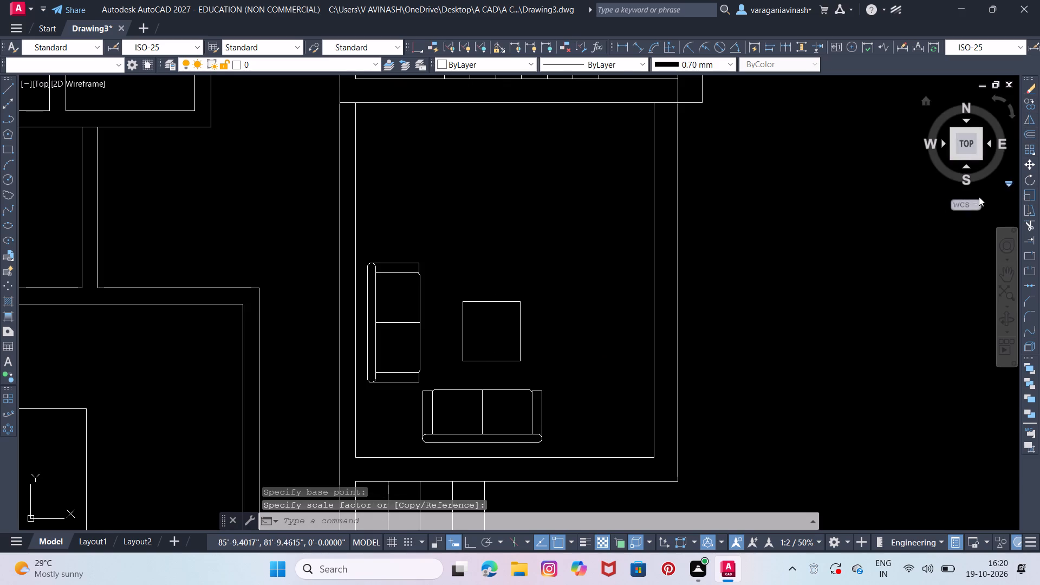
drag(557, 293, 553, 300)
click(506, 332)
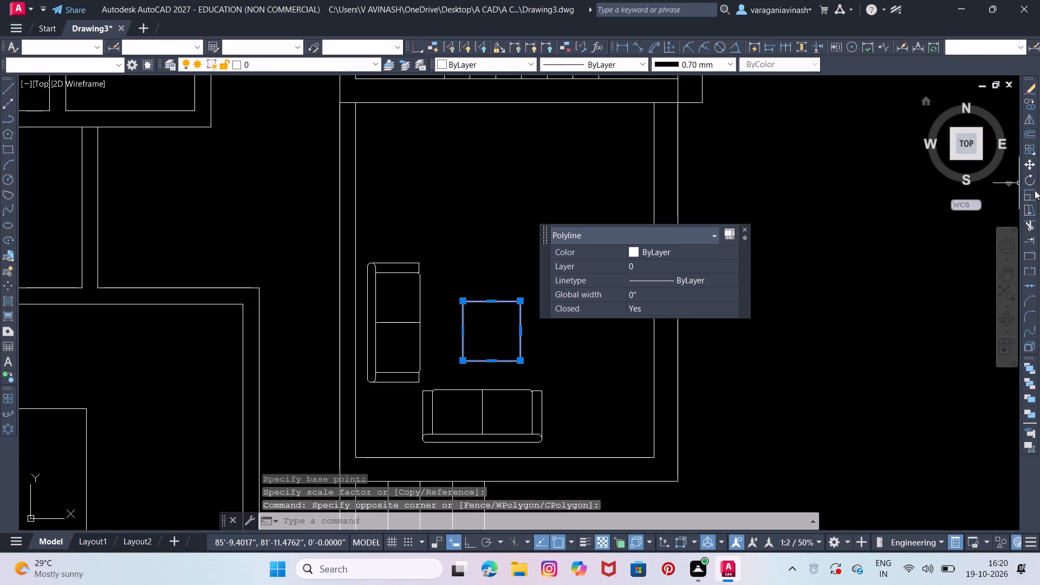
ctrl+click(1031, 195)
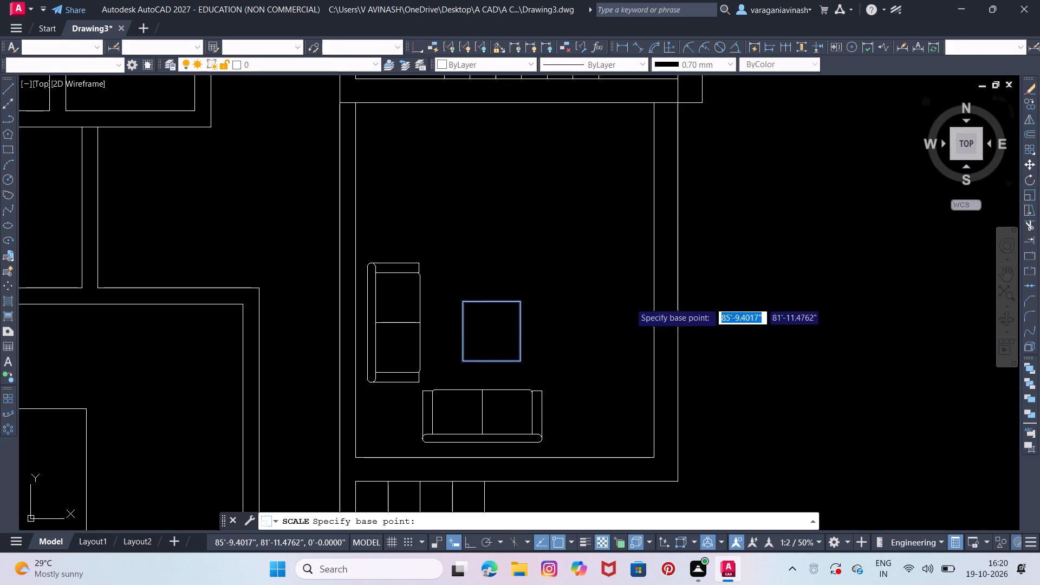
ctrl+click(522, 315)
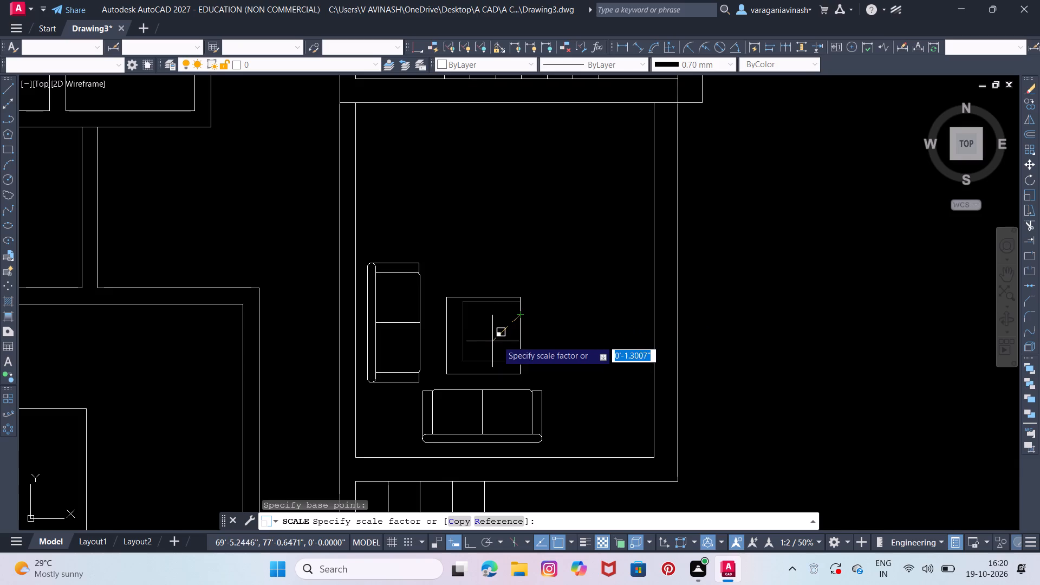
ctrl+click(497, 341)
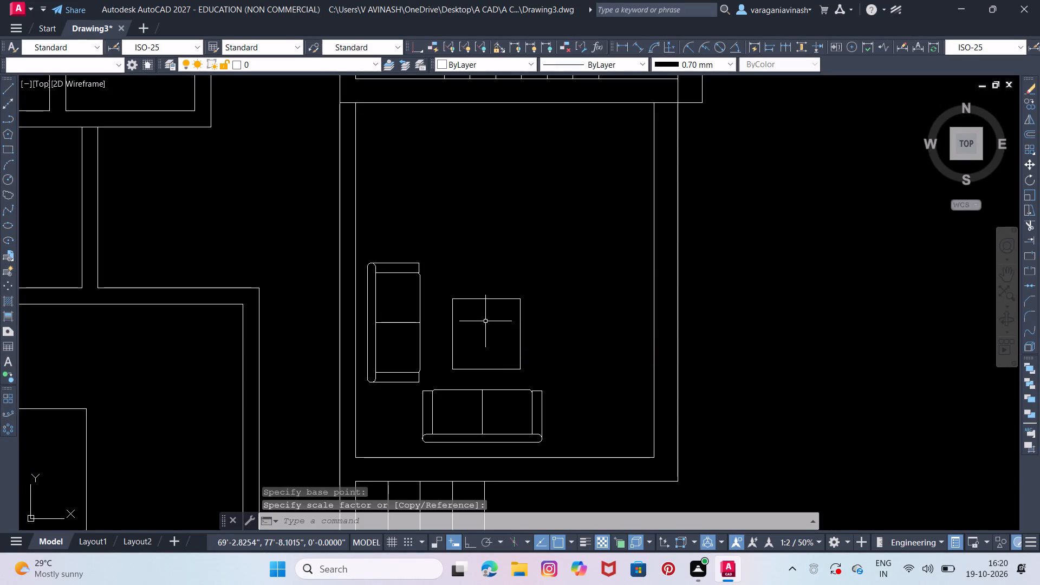
Erase the table rectangle between the two sofas.
click(482, 300)
right_drag(483, 301, 490, 292)
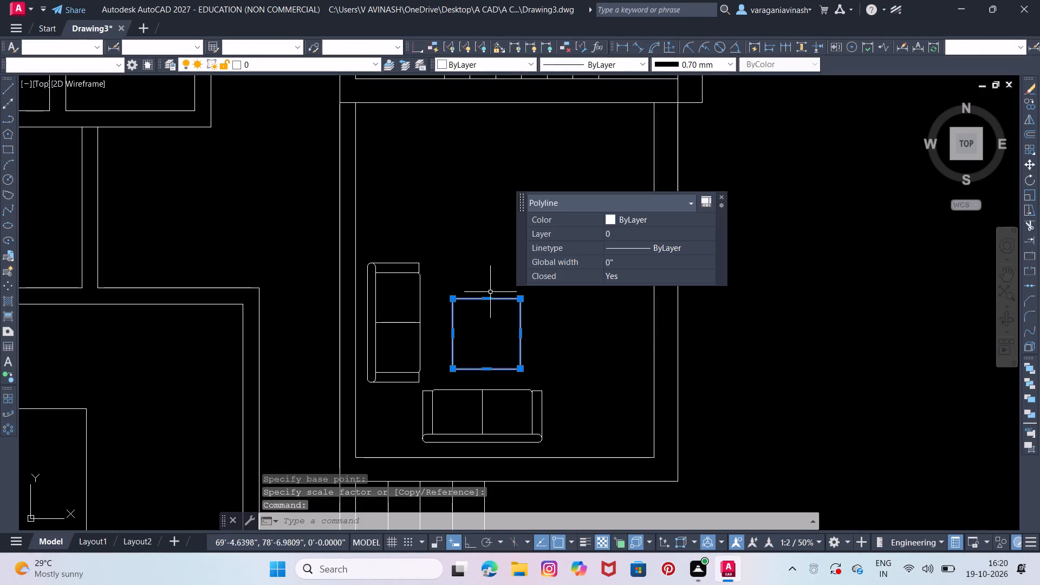
right_drag(490, 292, 508, 295)
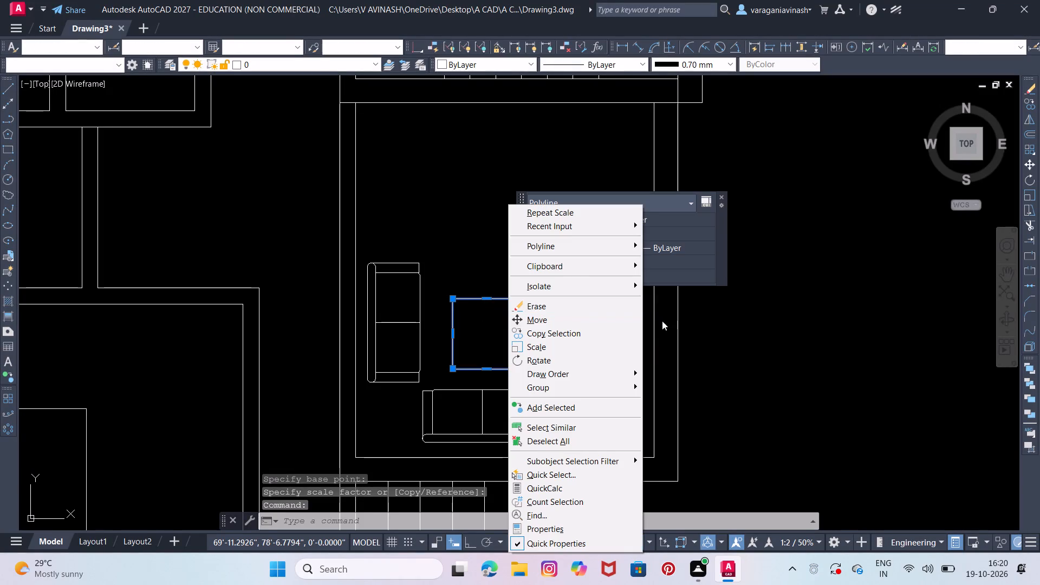
key(Escape)
key(Escape)
drag(503, 285, 503, 289)
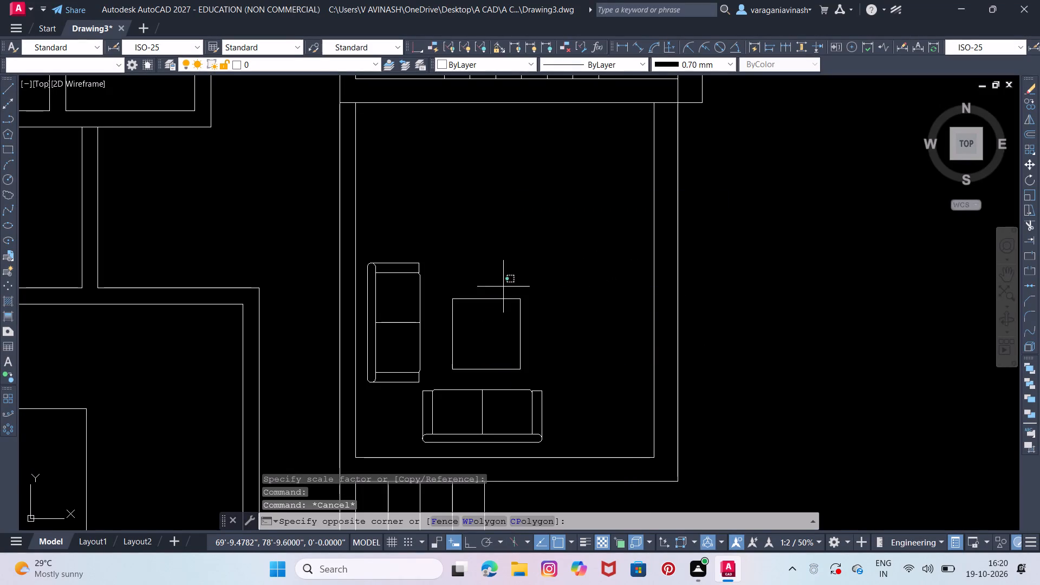
drag(503, 289, 503, 293)
click(503, 311)
key(Delete)
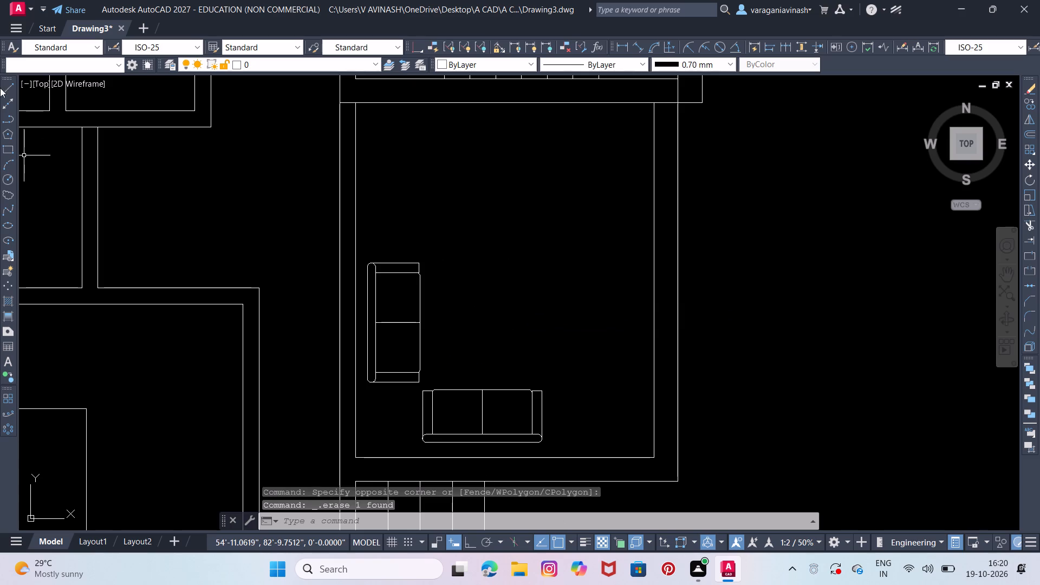
Draw a new table rectangle about 2' by 1'-10" between the west sofa and the south sofa.
click(4, 150)
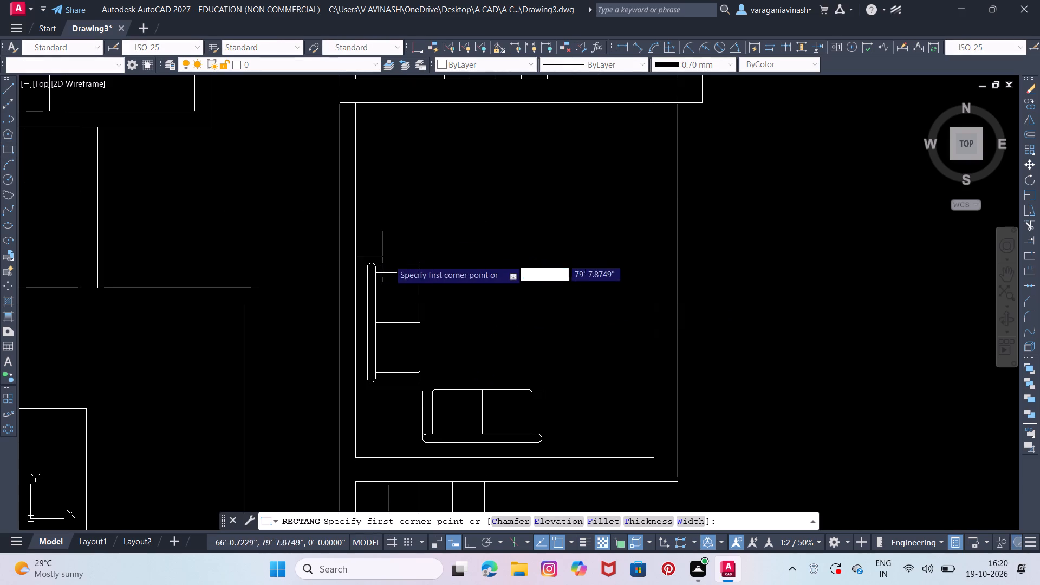
click(463, 294)
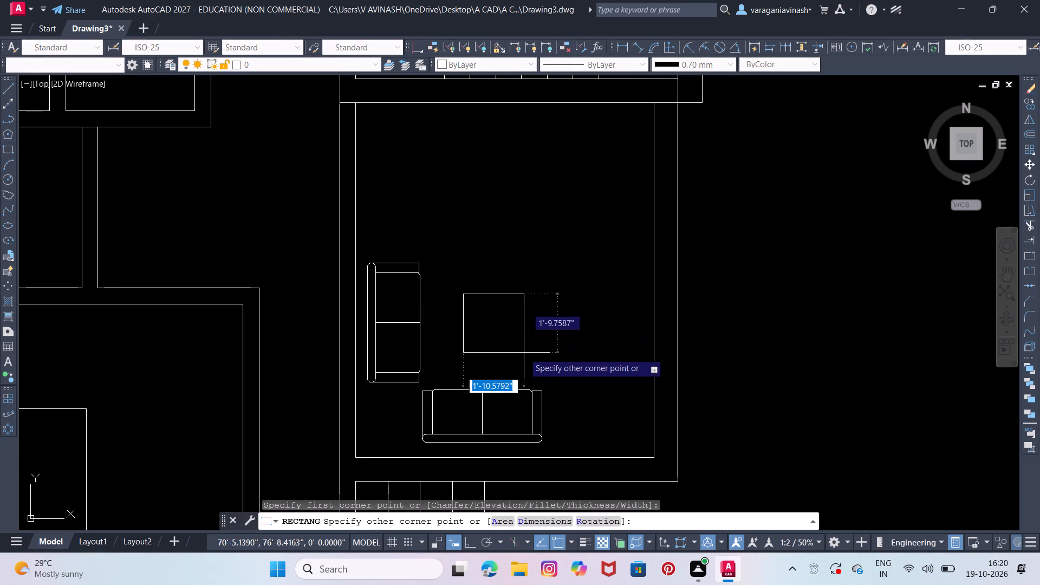
click(527, 354)
Draw an inner rectangle about 1'-9.8" by 1'-8.5" just inside the table outline.
right_click(524, 333)
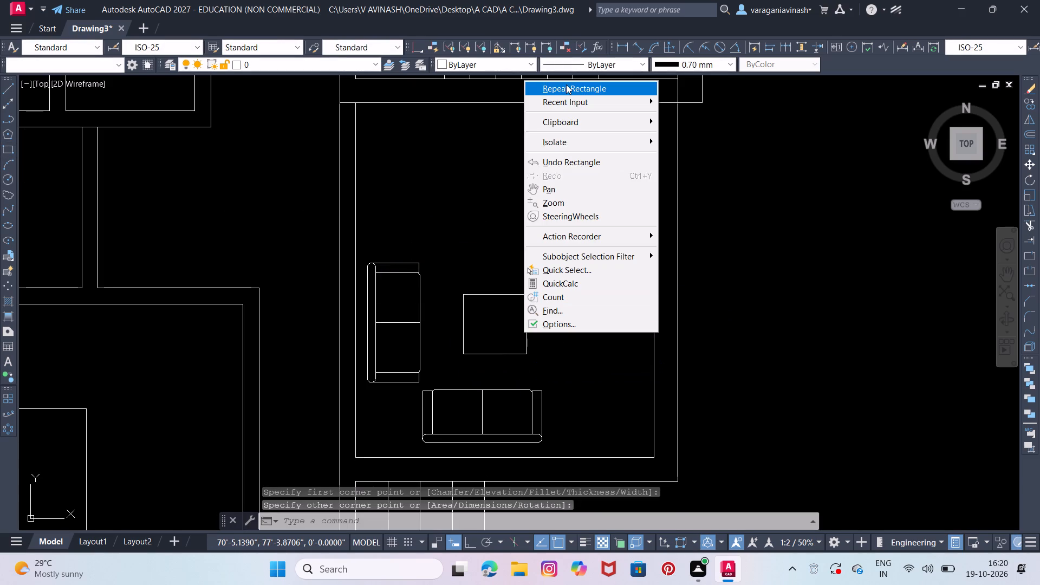
click(566, 84)
scroll(491, 318, up, 3)
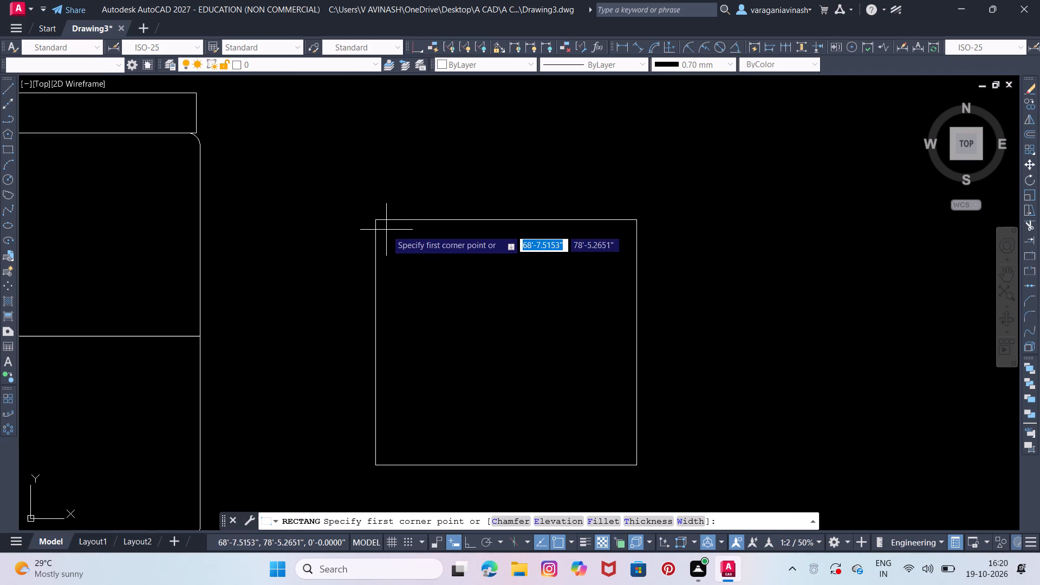
click(386, 230)
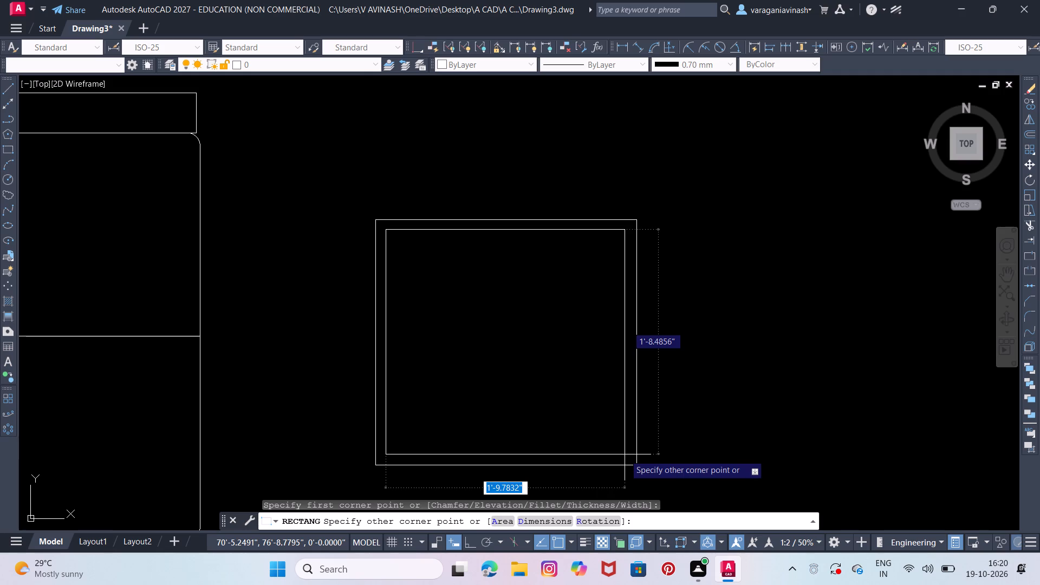
click(625, 454)
scroll(545, 356, down, 3)
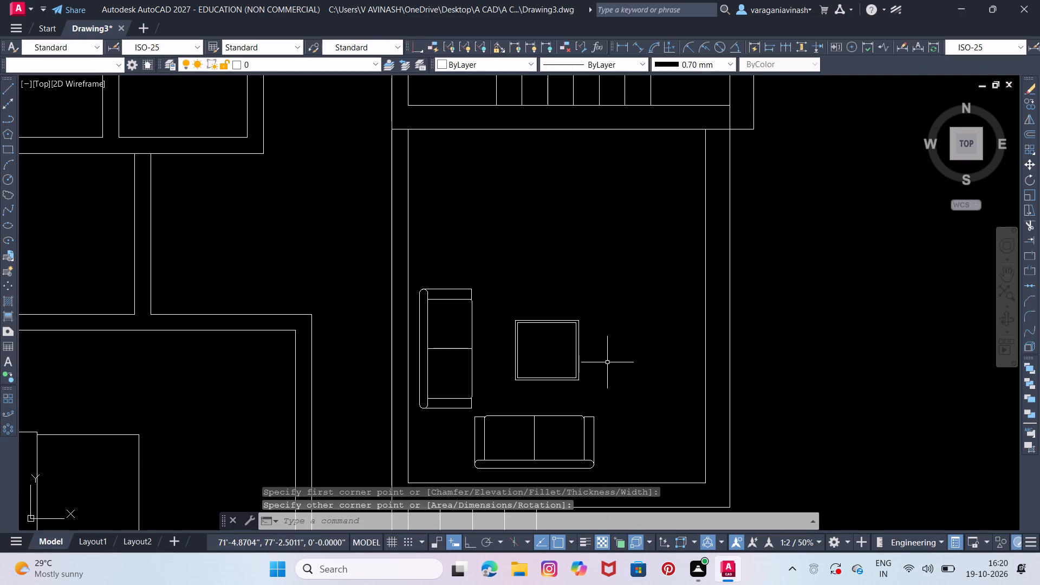
Draw a small rectangle about 8.7" by 8.5" at the centre of the table.
middle_drag(607, 356, 620, 297)
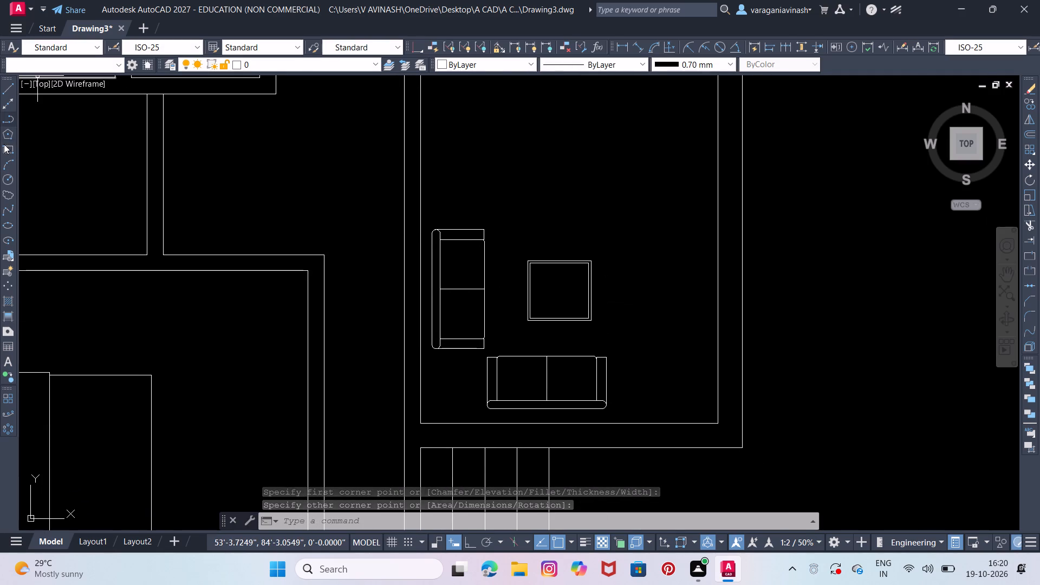
click(3, 144)
scroll(564, 289, up, 2)
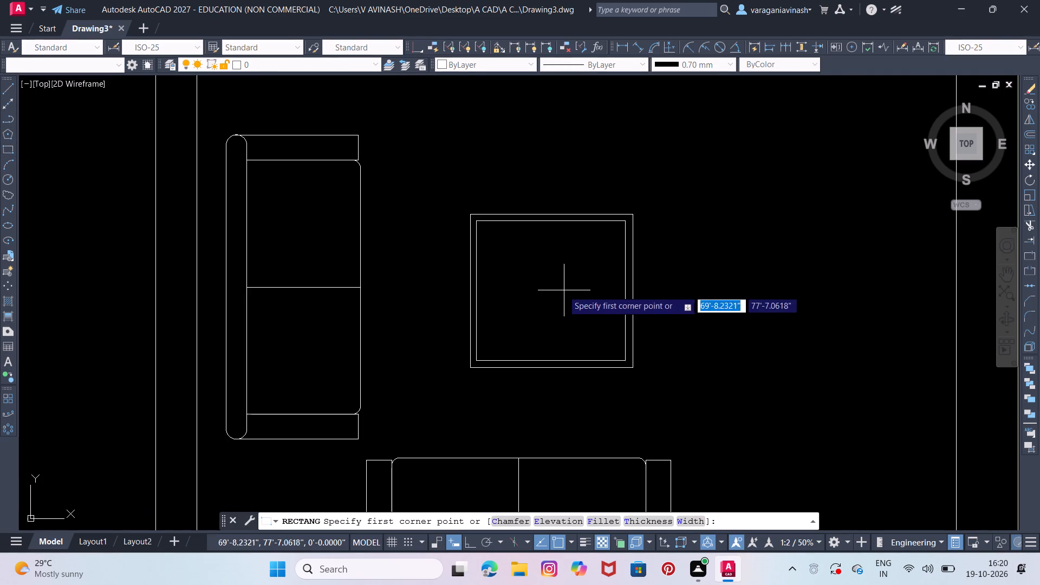
click(523, 265)
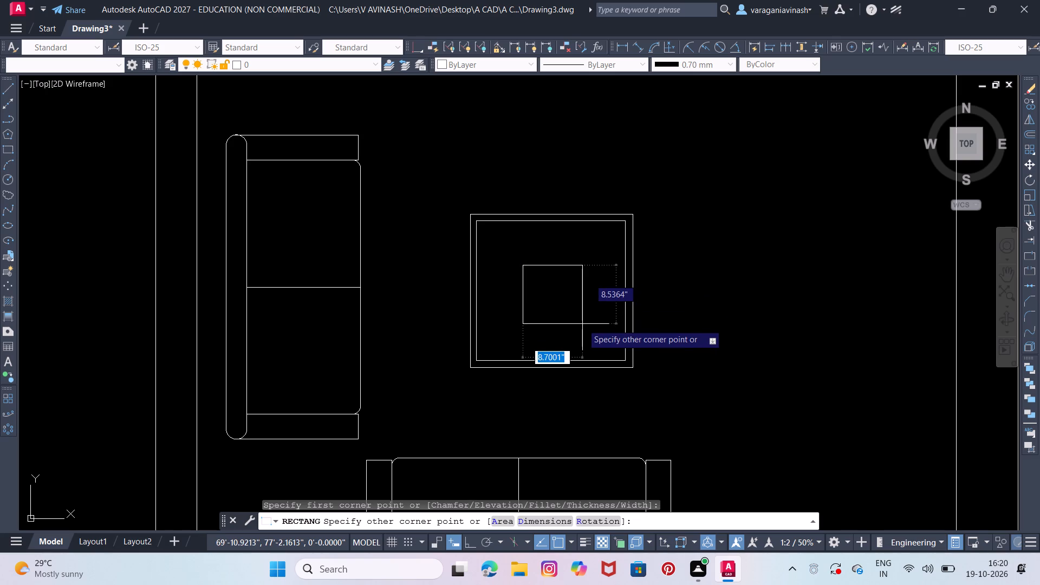
click(582, 324)
middle_drag(648, 269, 642, 265)
key(Escape)
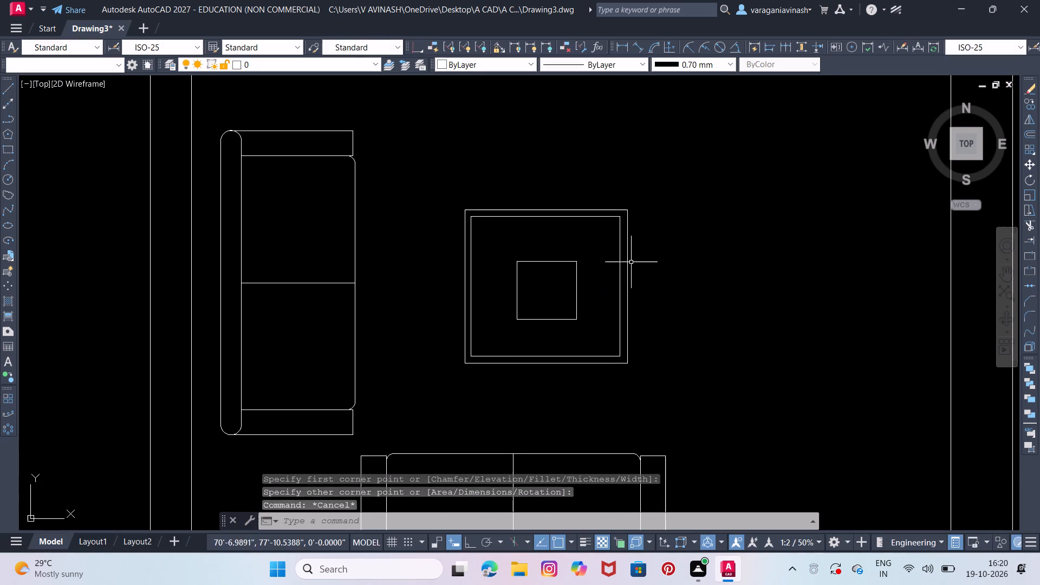
key(Escape)
Draw a narrow north-south rectangle about 9.5" by 4'-6" between the table and the room's east wall.
scroll(631, 261, down, 5)
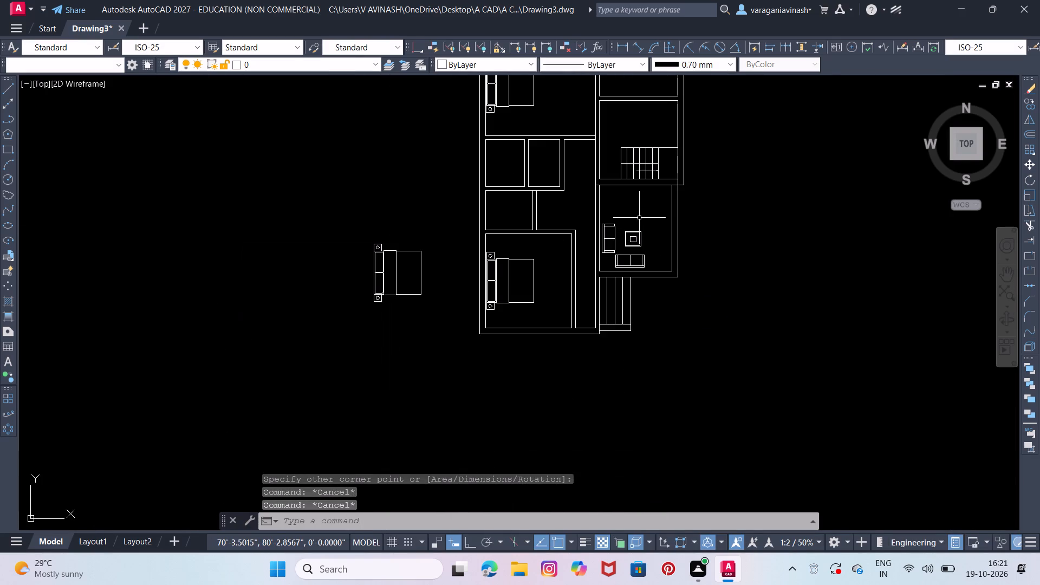
scroll(624, 228, up, 1)
scroll(697, 253, up, 1)
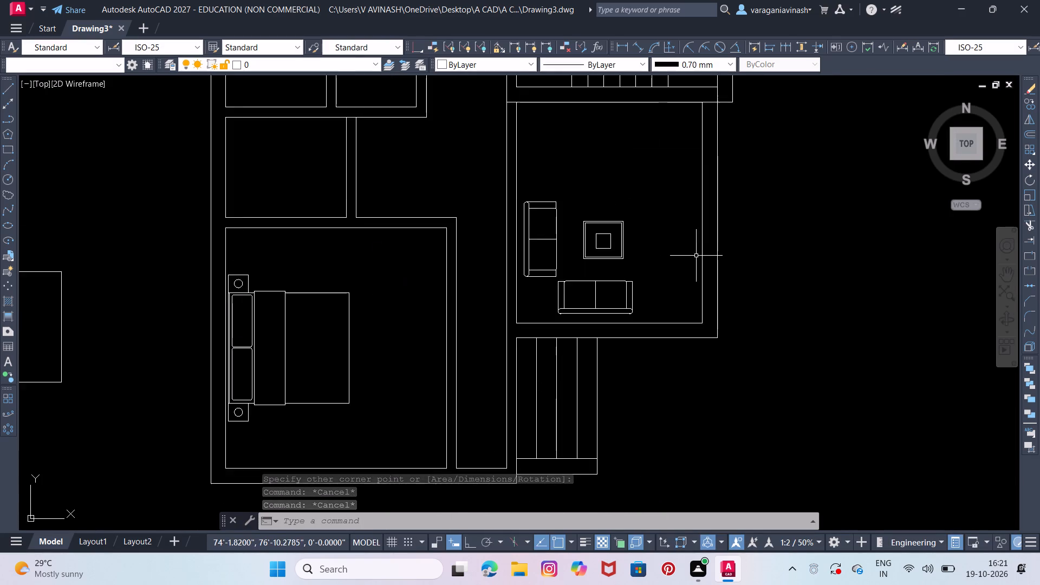
scroll(696, 257, up, 2)
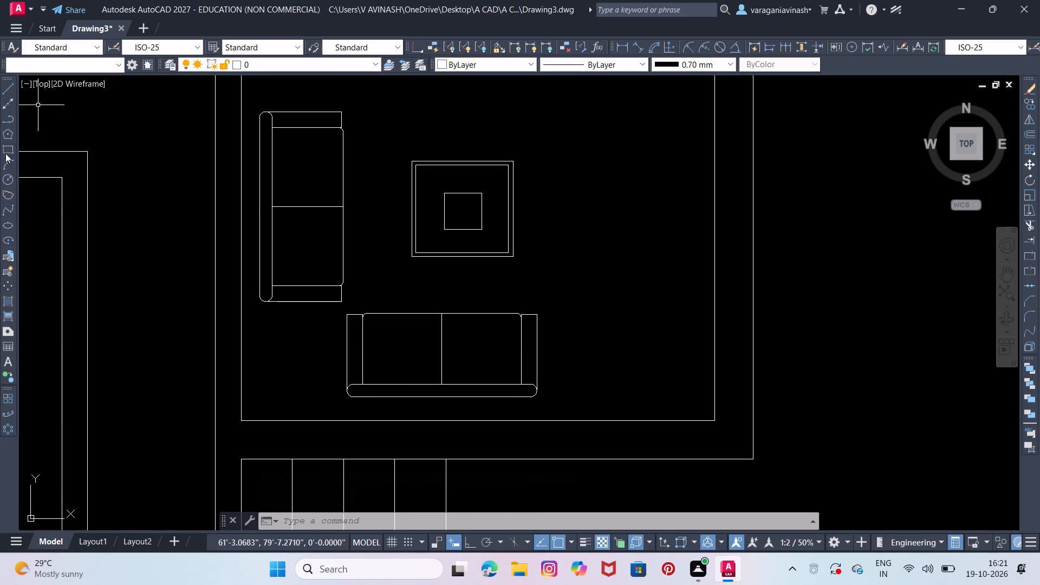
click(9, 148)
middle_drag(554, 199, 402, 287)
scroll(401, 278, down, 1)
middle_drag(442, 268, 466, 305)
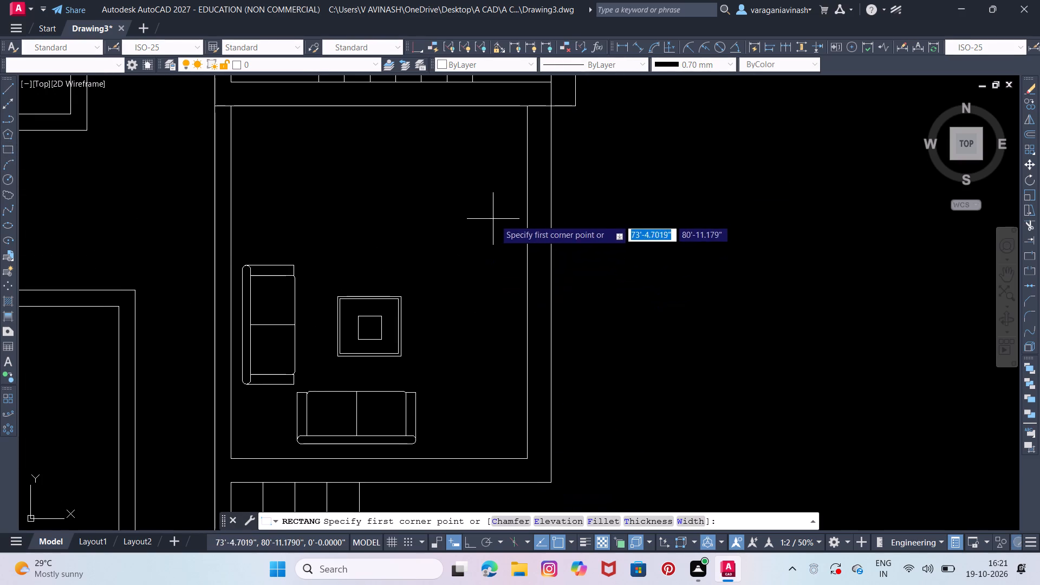
click(467, 218)
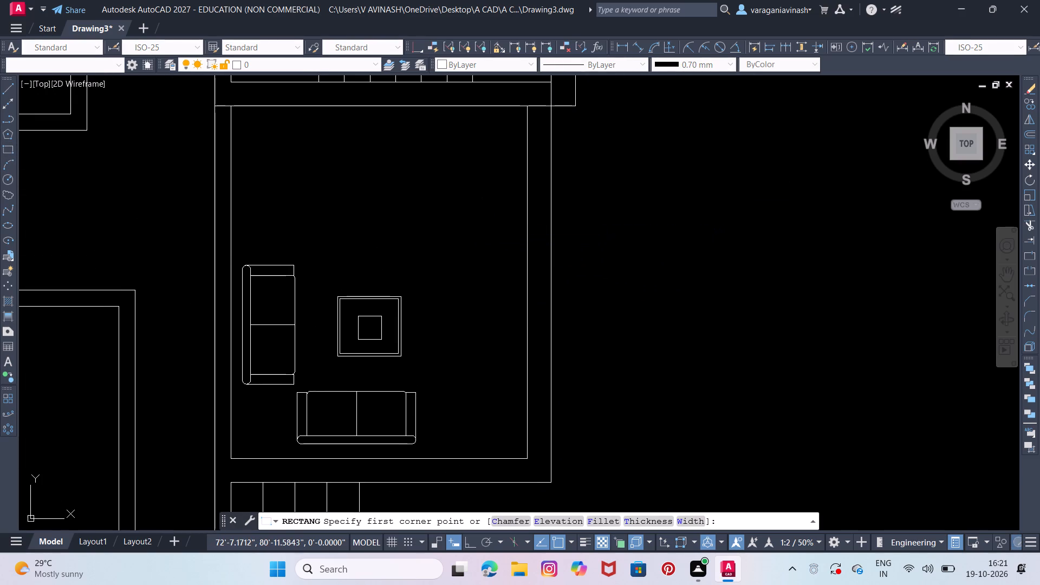
click(493, 362)
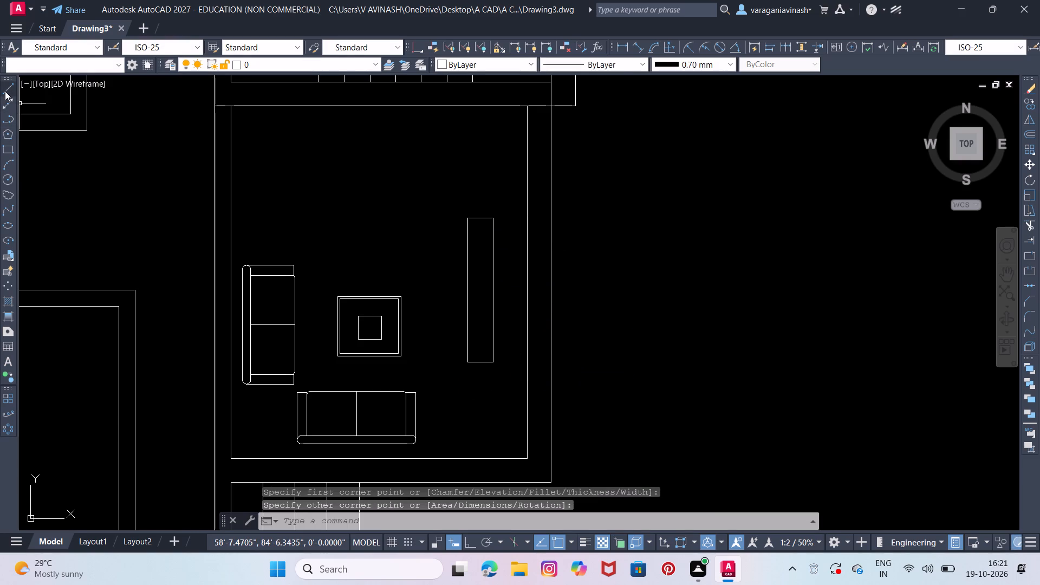
Draw a north-south centre line about 3'-5.5" long inside the narrow east-side unit rectangle, with Ortho on.
click(3, 148)
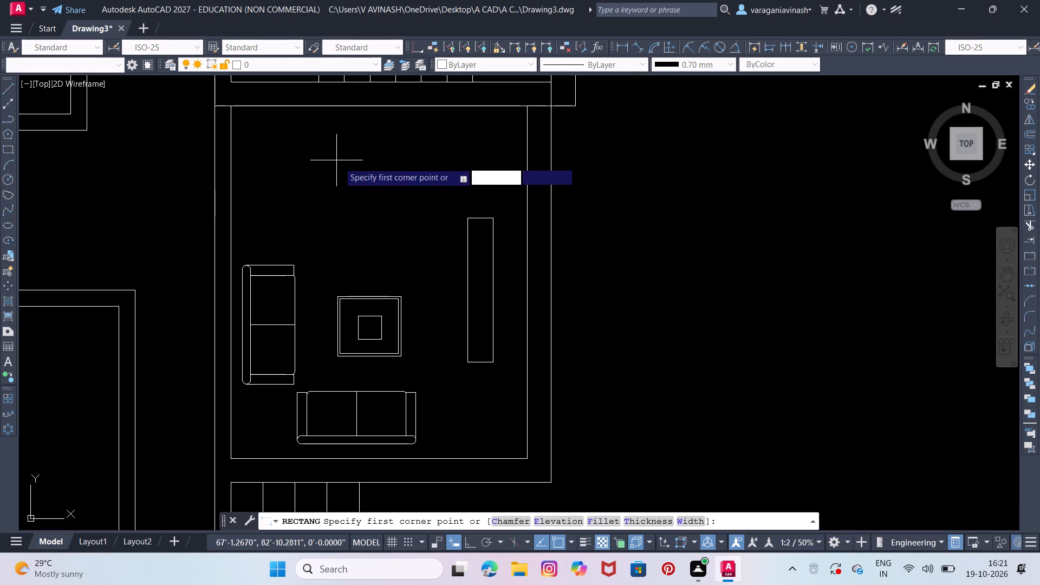
click(8, 87)
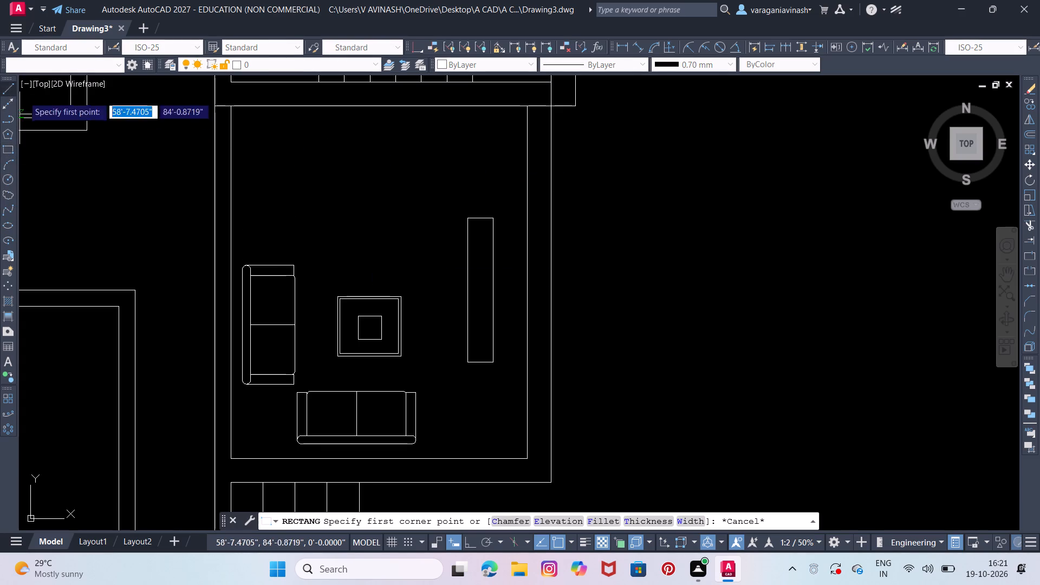
scroll(486, 267, up, 2)
middle_drag(486, 253, 492, 235)
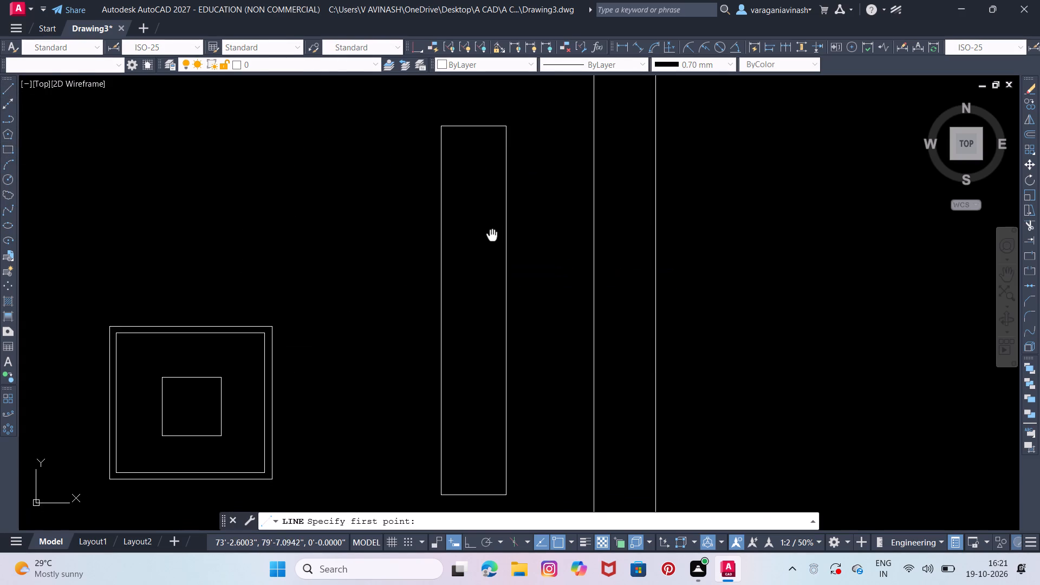
middle_drag(492, 235, 499, 211)
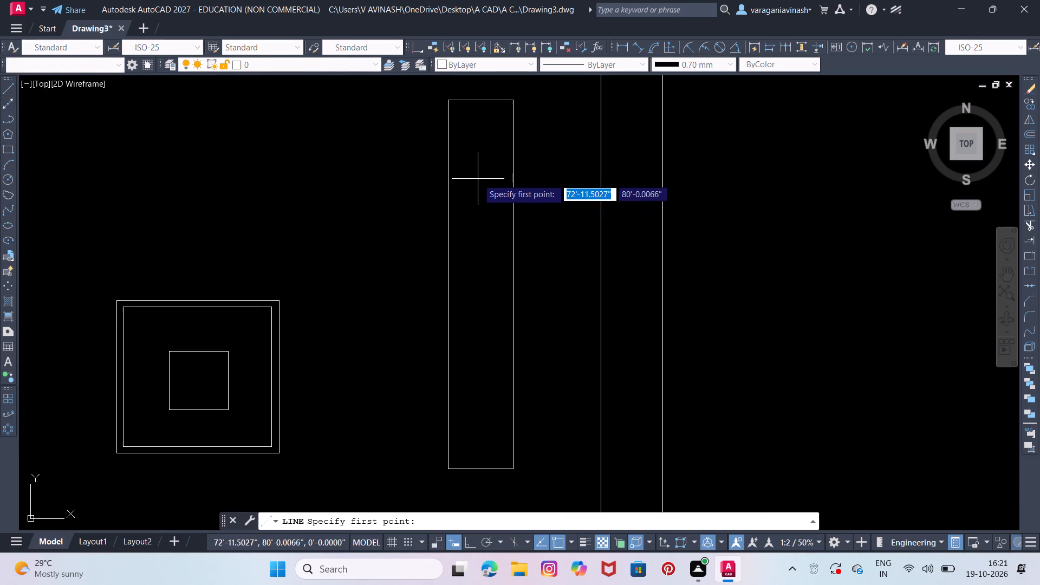
drag(483, 139, 483, 145)
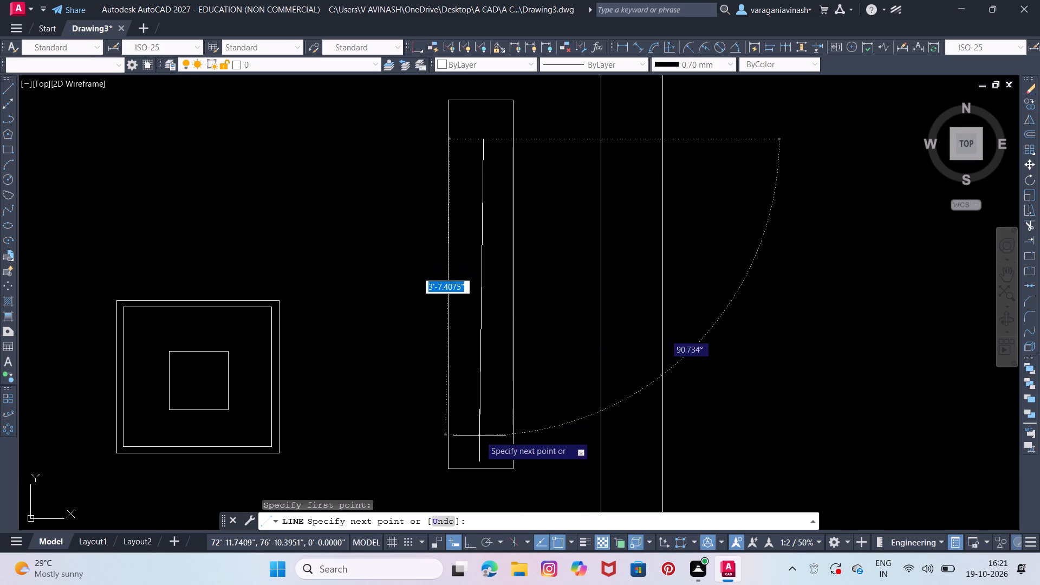
key(F8)
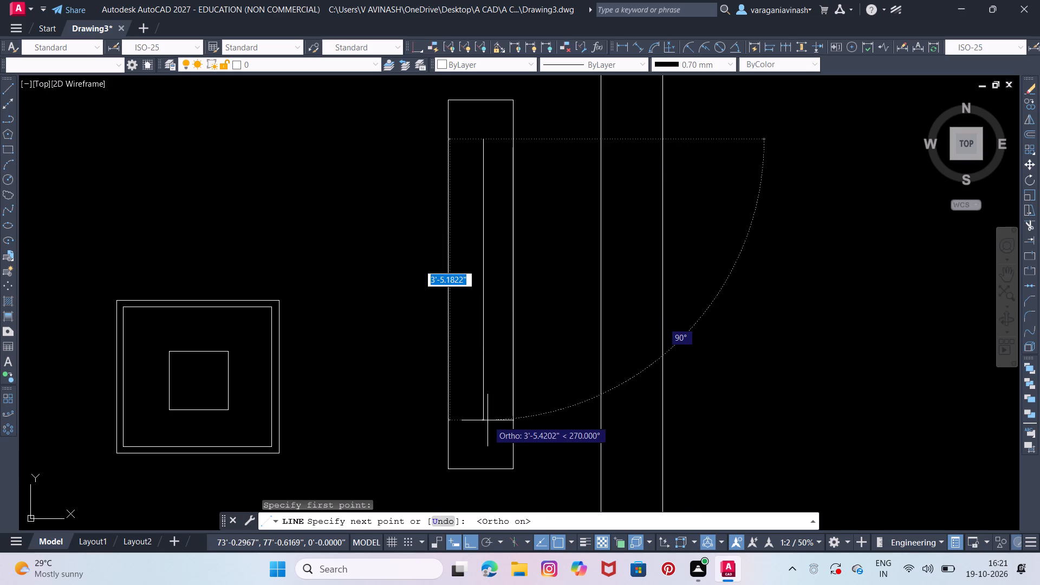
click(487, 422)
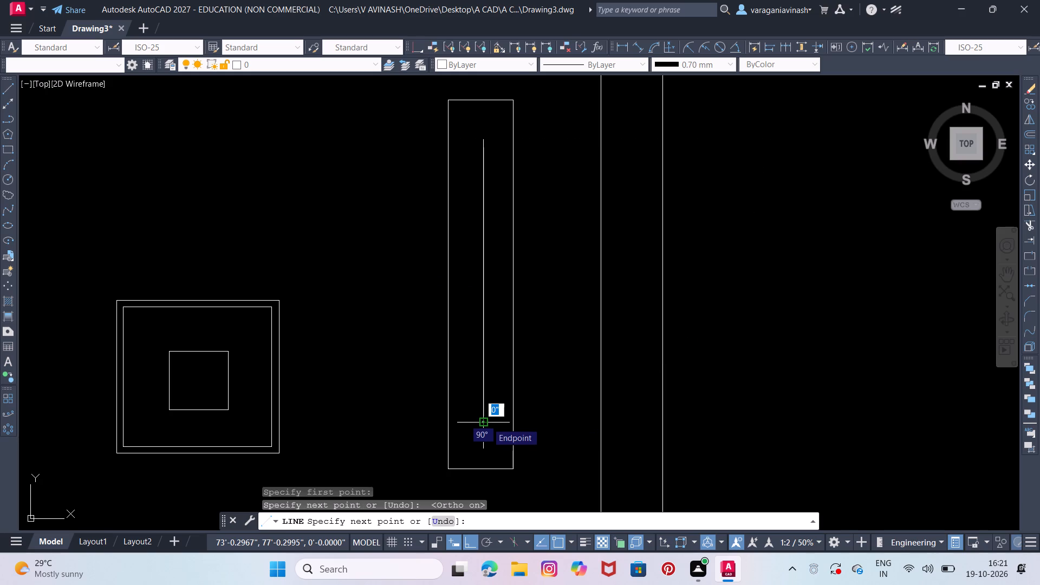
right_click(498, 349)
click(508, 357)
Draw a three-sided line outline about 1" deep by 2'-7.9" long against the west side of the unit's centre line.
right_click(508, 357)
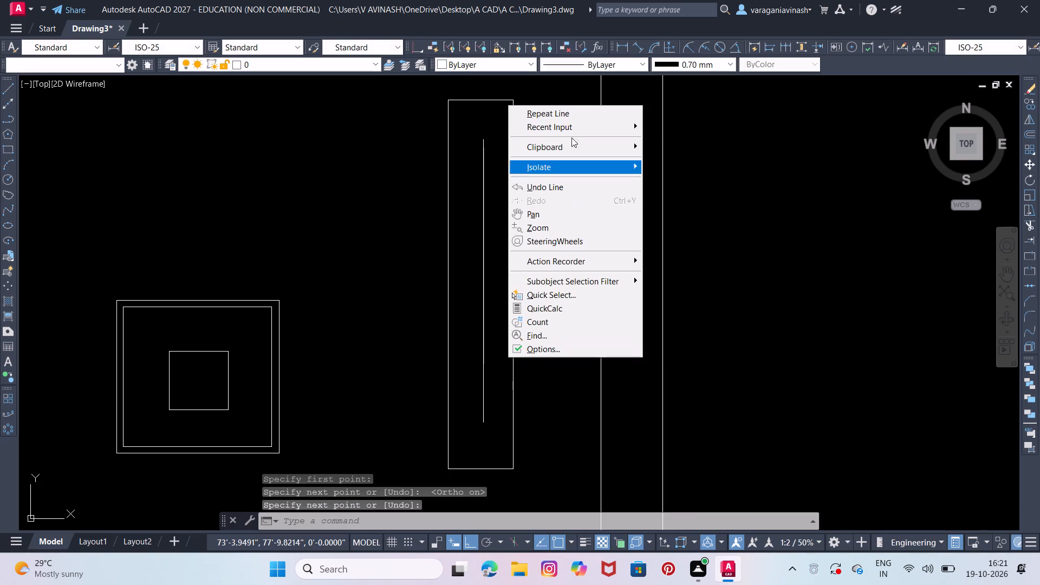
click(564, 110)
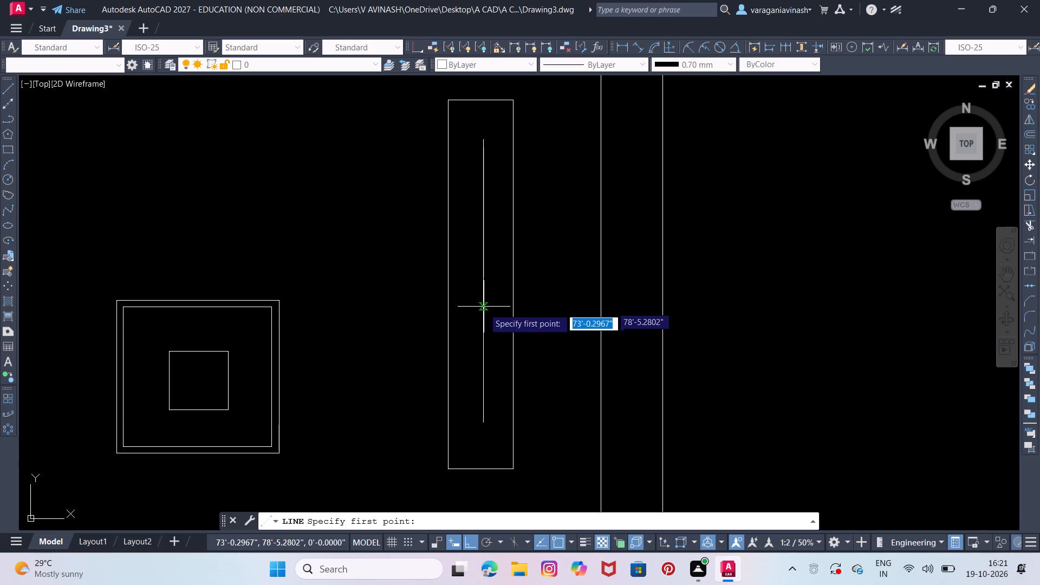
click(482, 174)
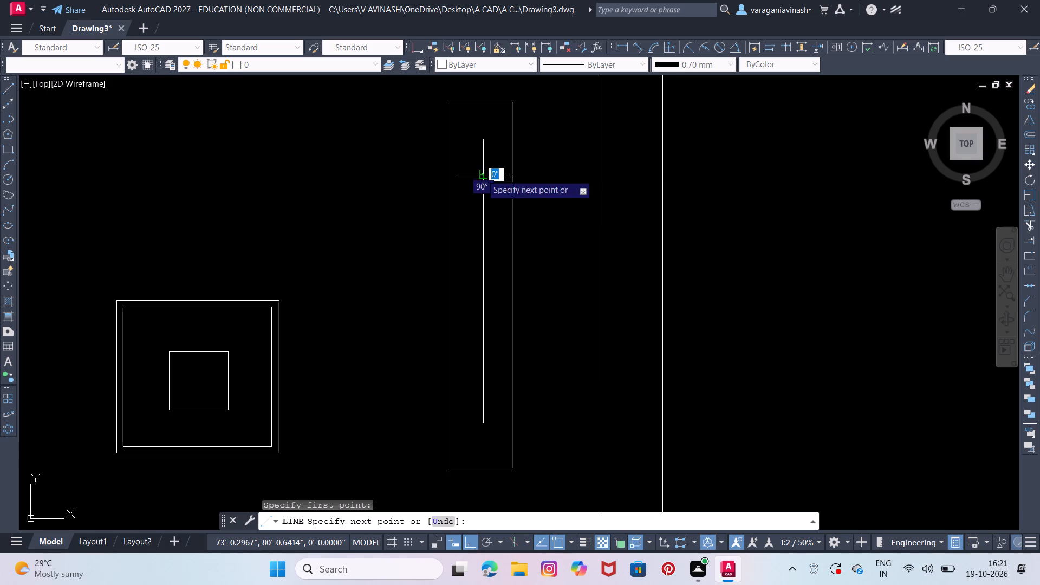
click(476, 174)
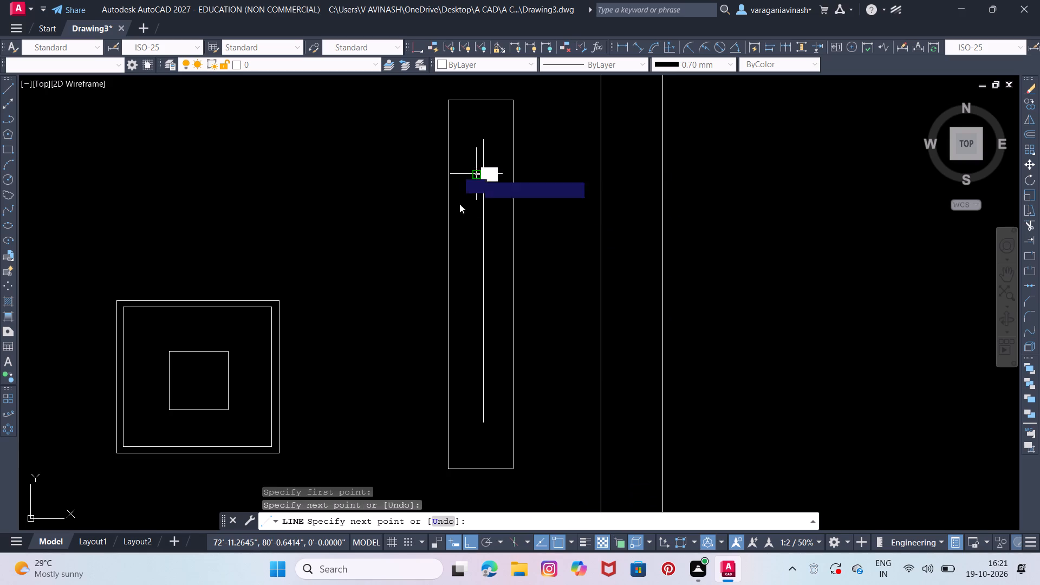
click(476, 392)
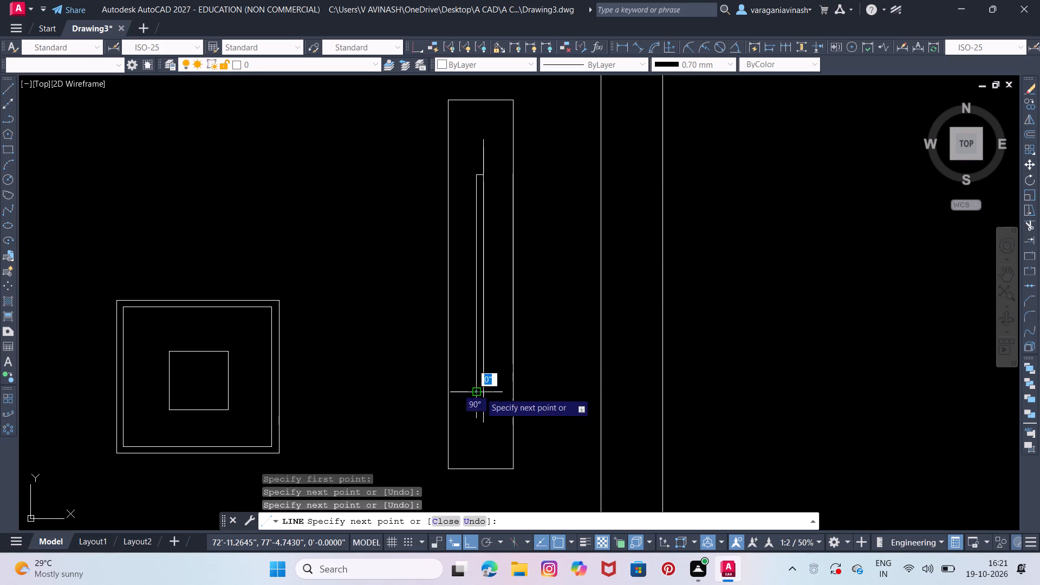
click(483, 391)
key(Escape)
Draw a thin closed strip about 0.26" wide along the east side of the centre line, matching its full 3'-5.5" length.
right_click(506, 304)
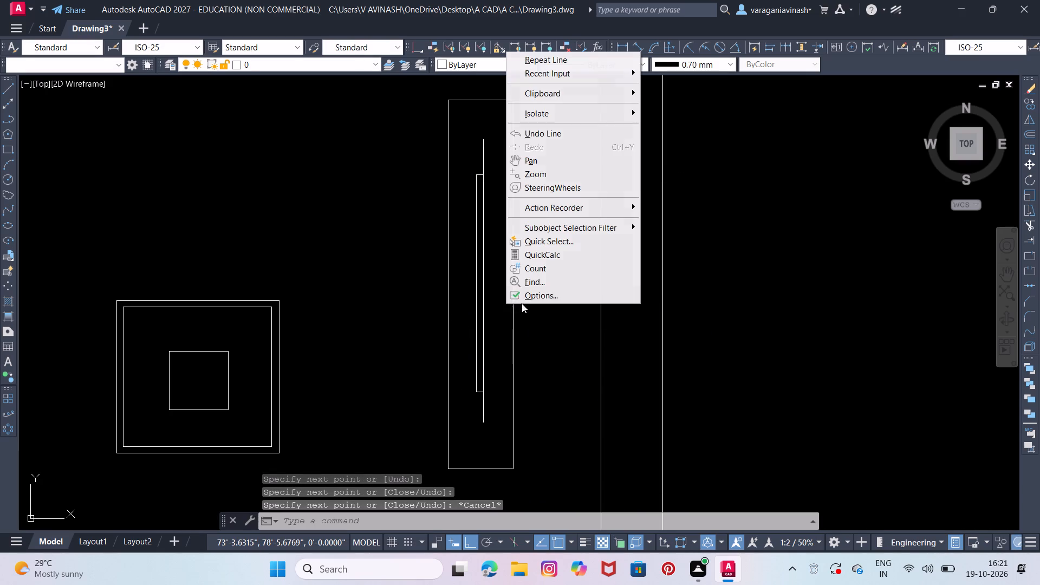
click(587, 57)
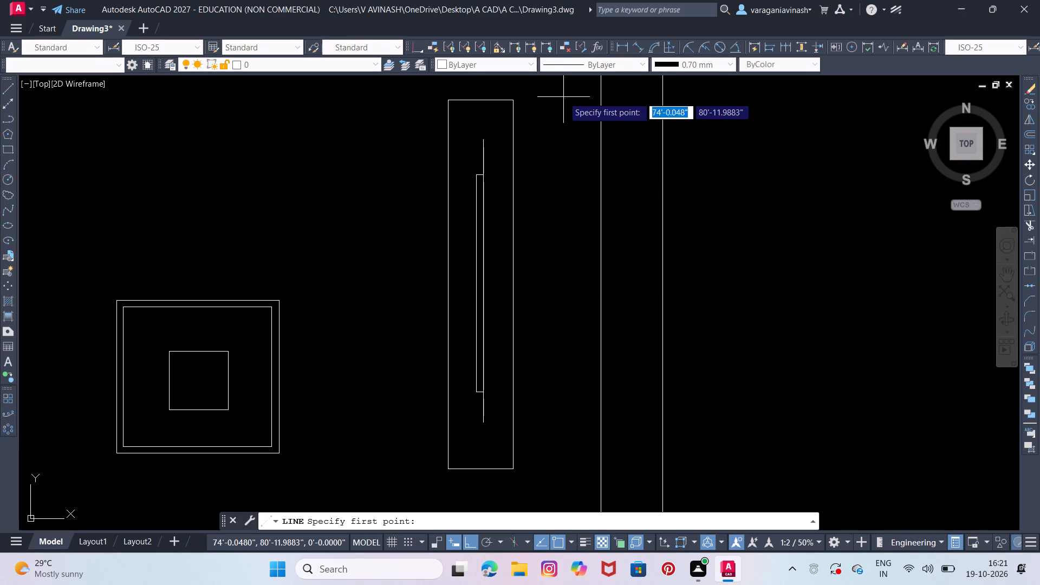
click(483, 138)
scroll(484, 138, up, 3)
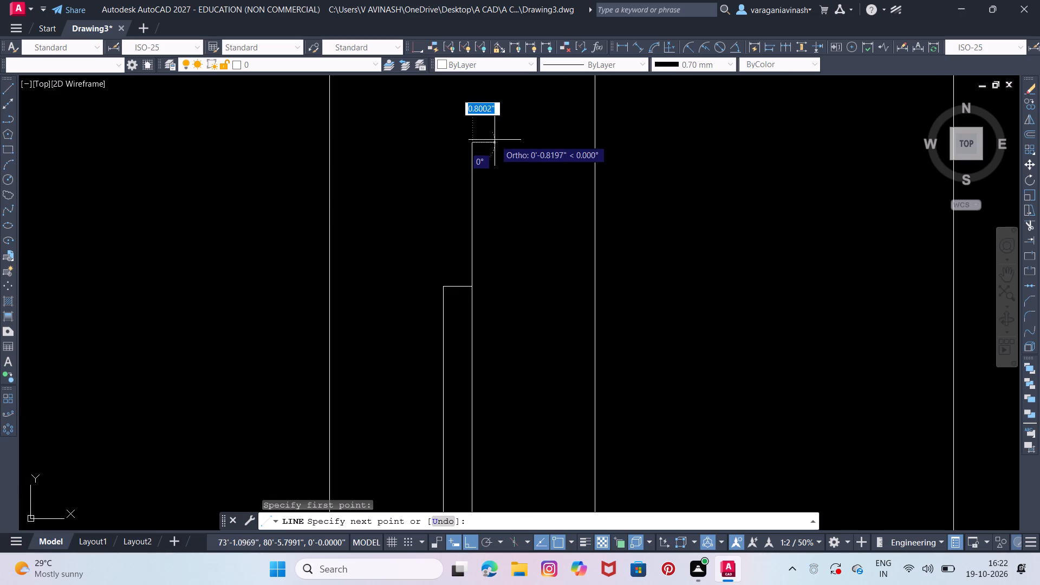
click(479, 143)
middle_drag(493, 212, 501, 120)
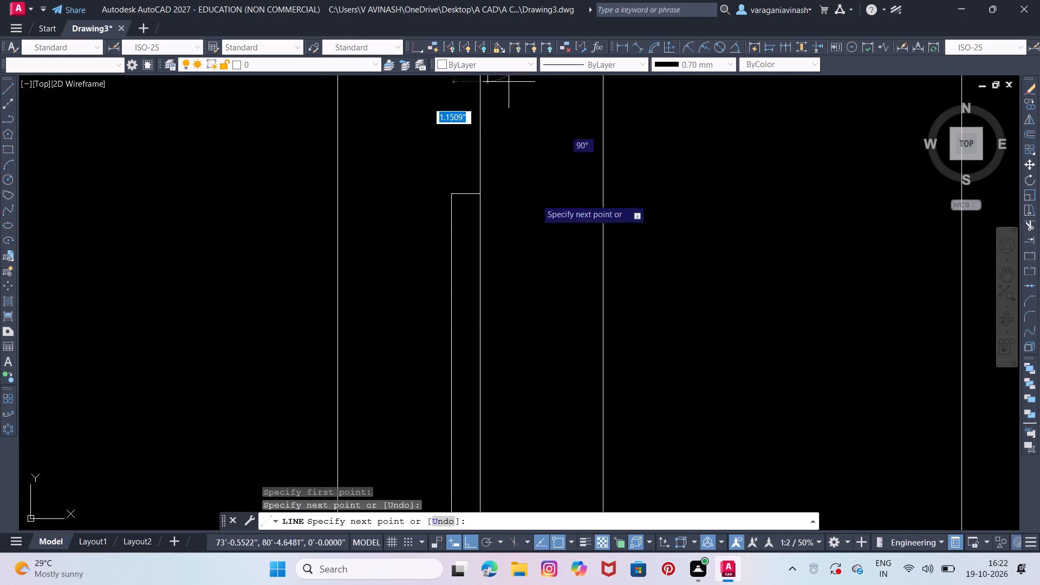
middle_drag(534, 320, 559, 157)
middle_drag(550, 411, 587, 205)
middle_drag(568, 456, 588, 296)
middle_drag(584, 434, 609, 259)
middle_drag(606, 391, 607, 308)
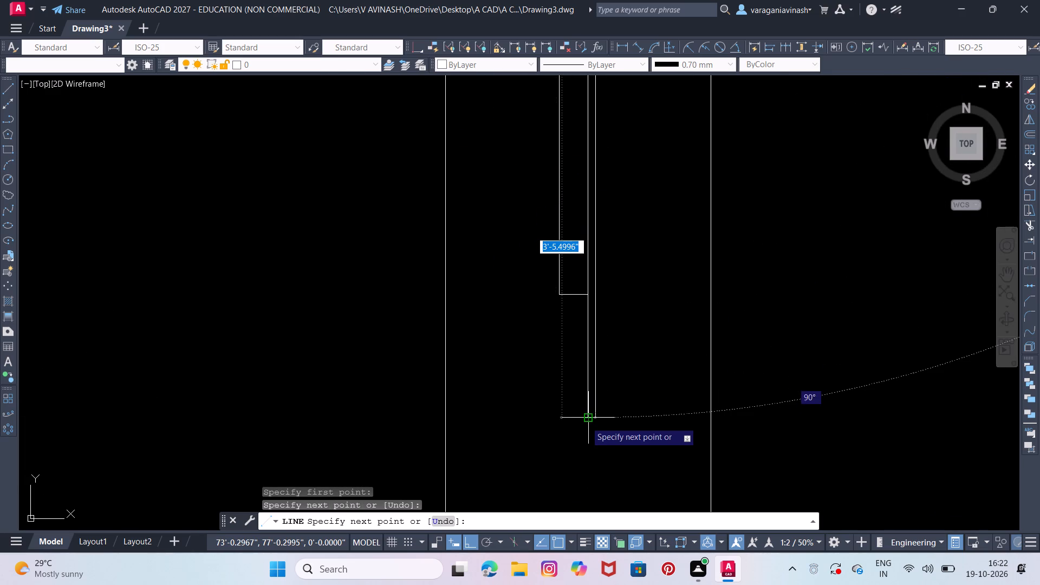
click(593, 421)
click(587, 420)
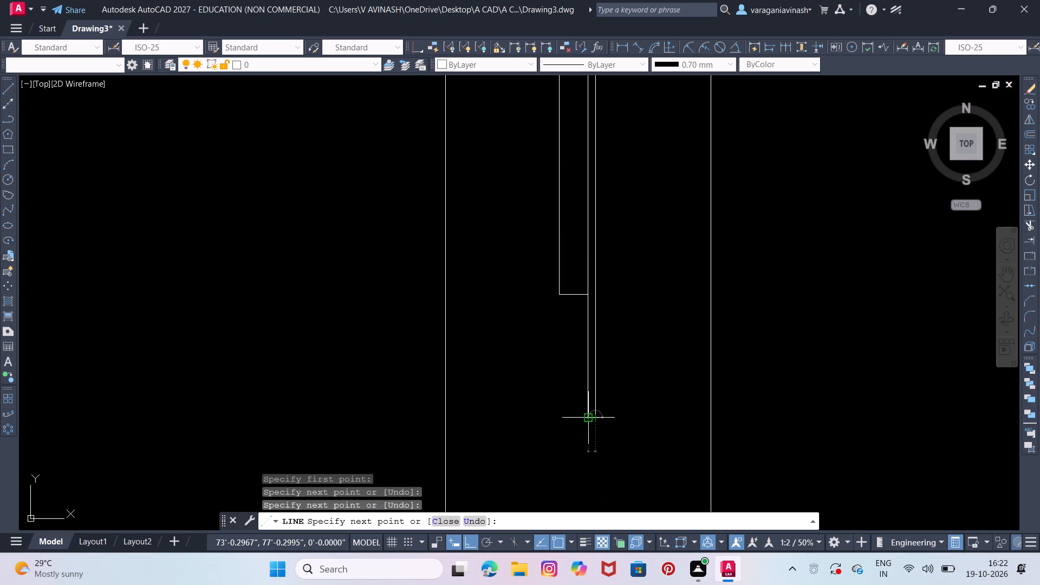
right_click(587, 420)
click(623, 263)
Draw a thinner three-sided outline about 0.18" wide by 3'-2.3" long against the east side of the full-length strip.
right_click(623, 263)
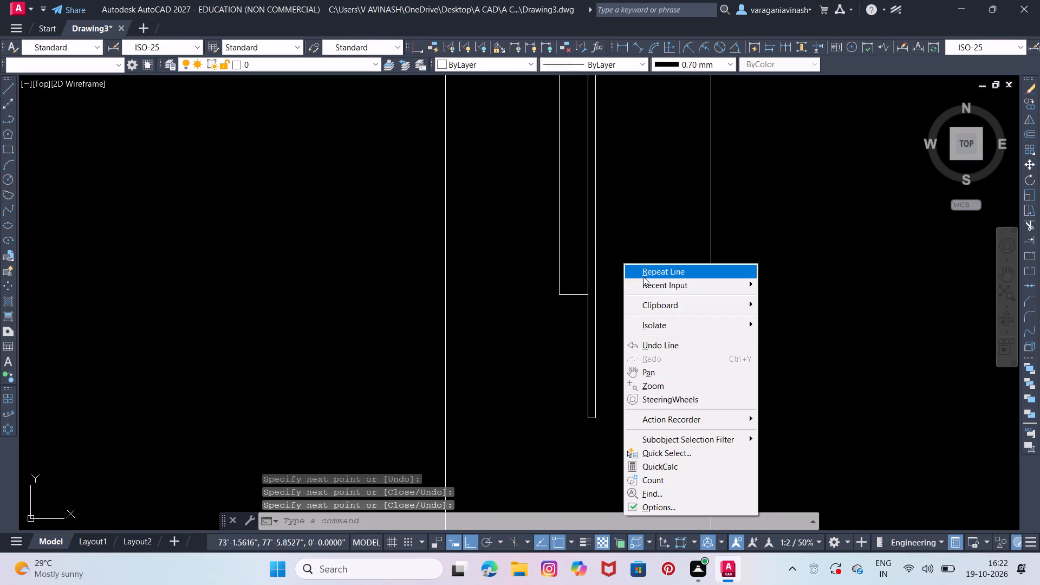
click(643, 276)
scroll(636, 296, down, 3)
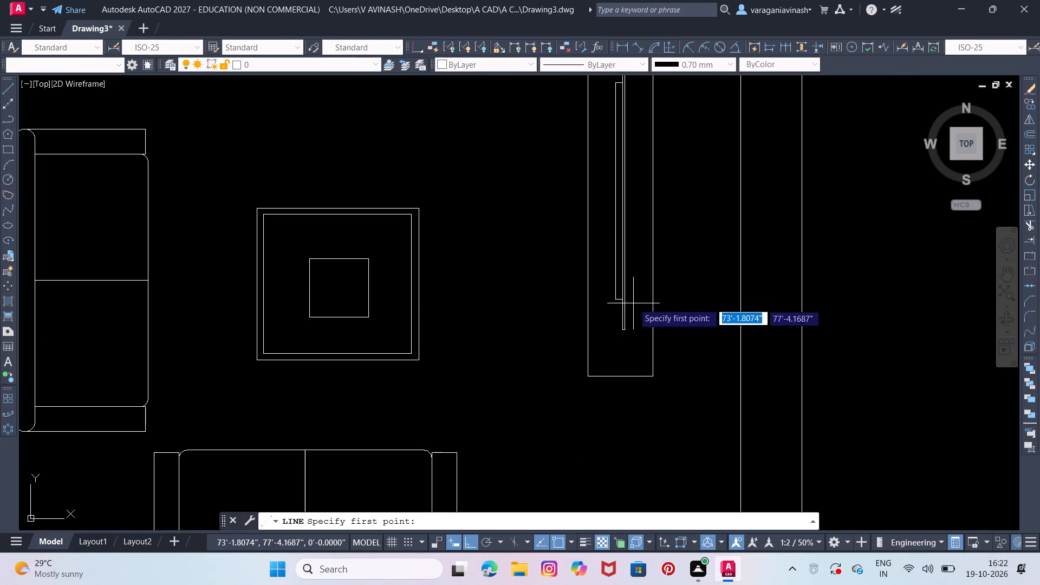
middle_drag(628, 310, 506, 394)
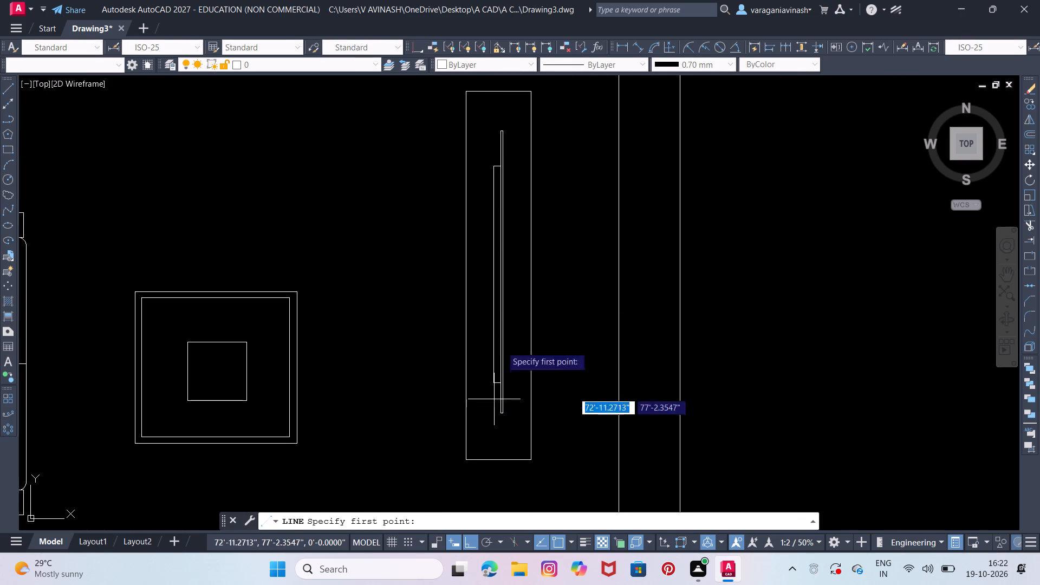
click(504, 142)
scroll(507, 130, up, 3)
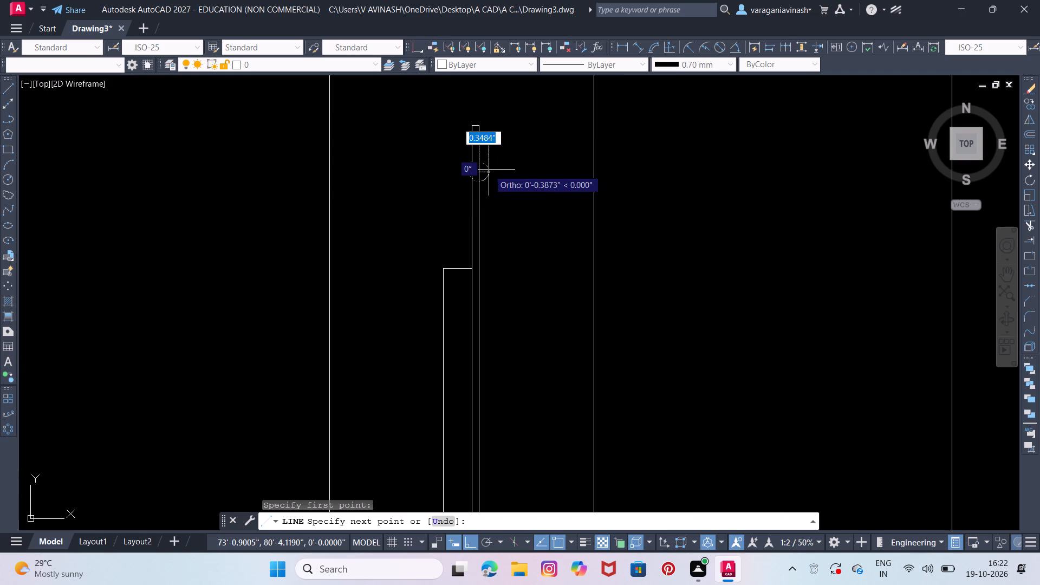
click(486, 172)
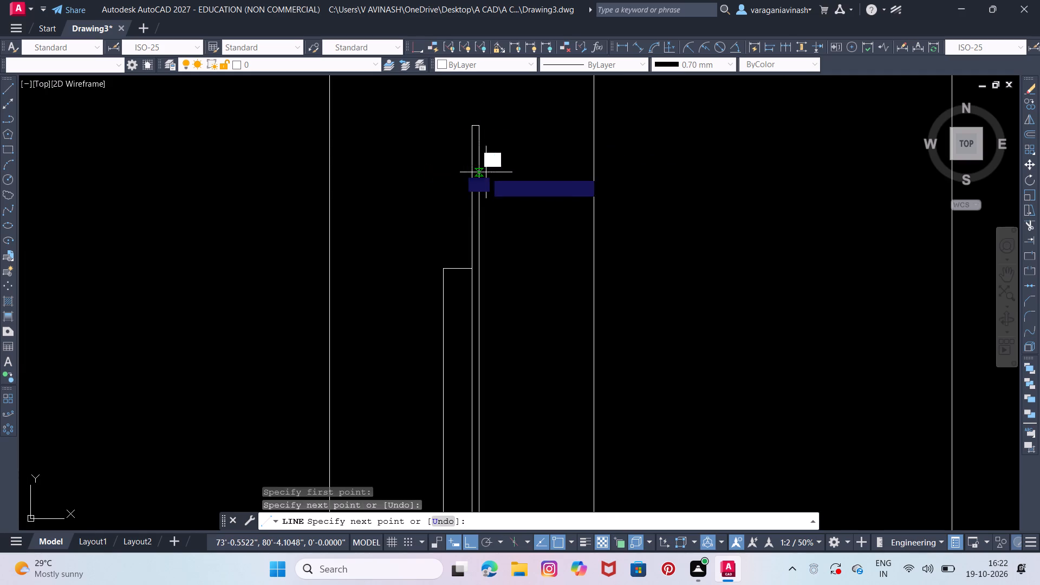
scroll(489, 167, up, 5)
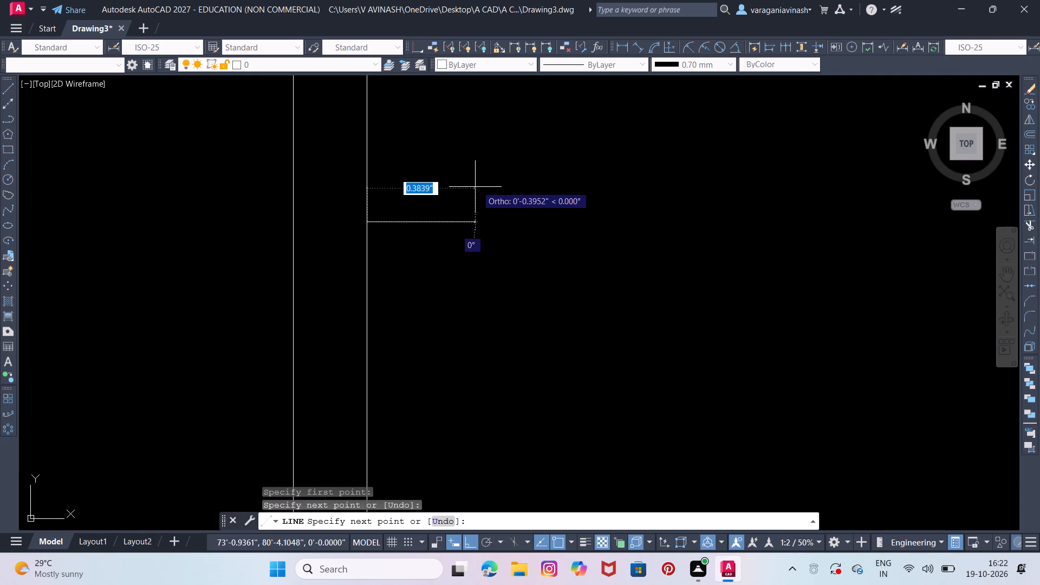
click(420, 217)
scroll(434, 237, down, 6)
scroll(542, 329, down, 2)
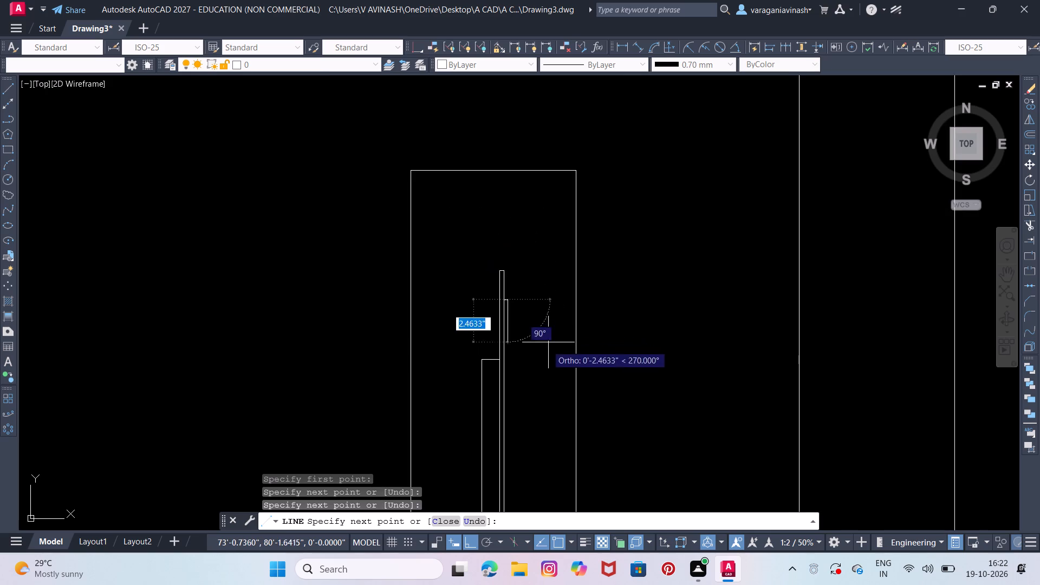
middle_drag(539, 371, 537, 134)
middle_drag(516, 360, 515, 420)
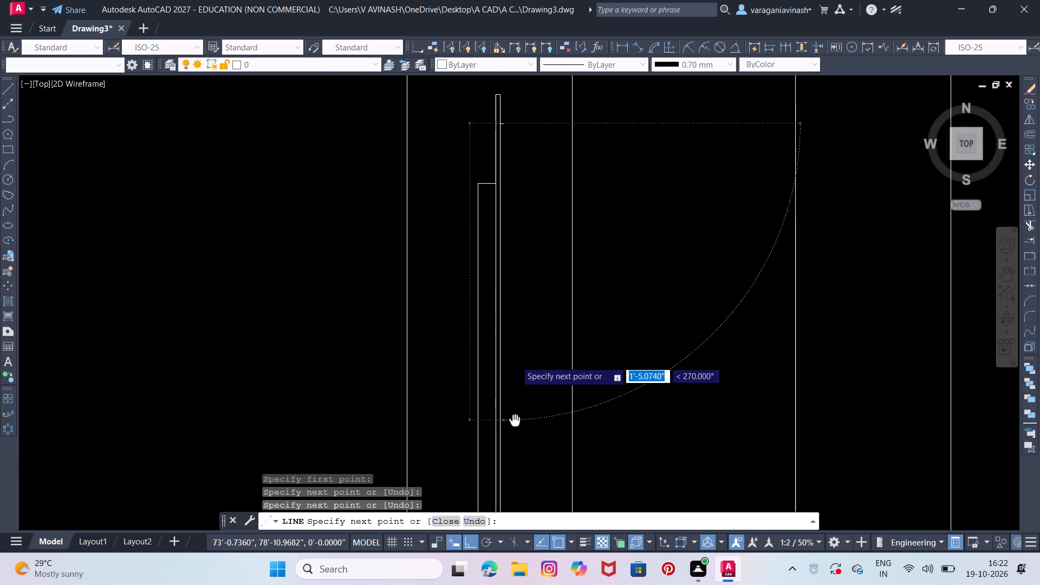
middle_drag(515, 420, 517, 159)
middle_drag(518, 447, 522, 323)
scroll(512, 403, up, 3)
click(499, 396)
click(487, 398)
right_click(487, 398)
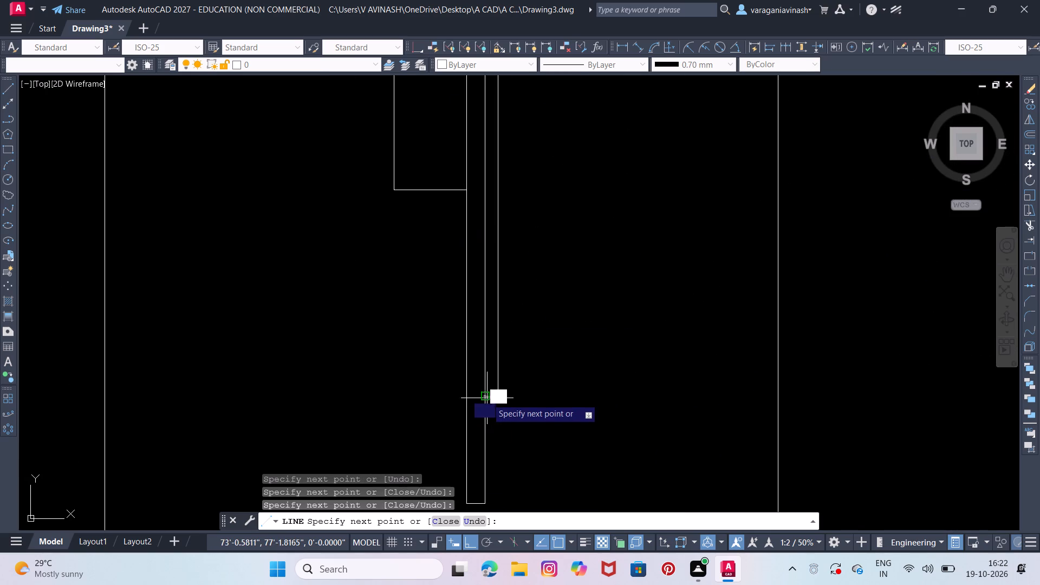
click(525, 242)
Draw a three-sided line outline about 0.95" deep by 2'-7.9" long on the strips' east side, level with the west outline.
right_click(525, 242)
click(545, 247)
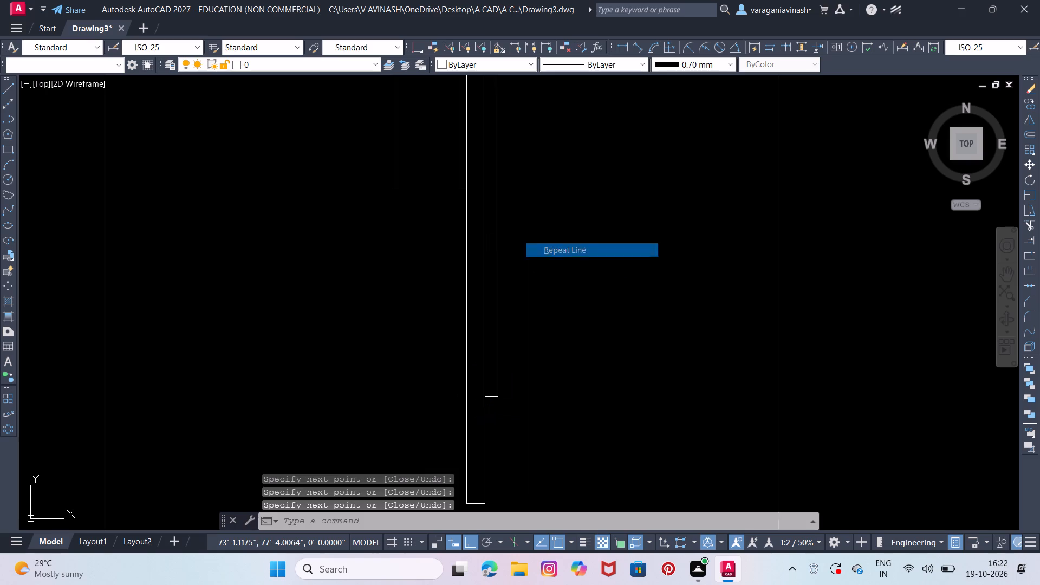
scroll(555, 278, down, 4)
middle_drag(571, 294, 493, 506)
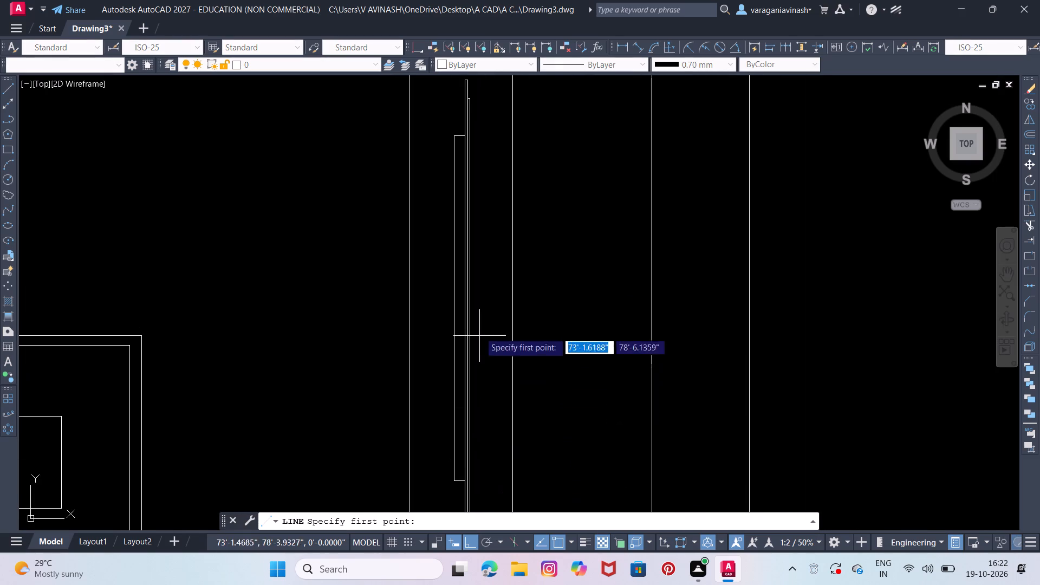
middle_drag(479, 329, 478, 400)
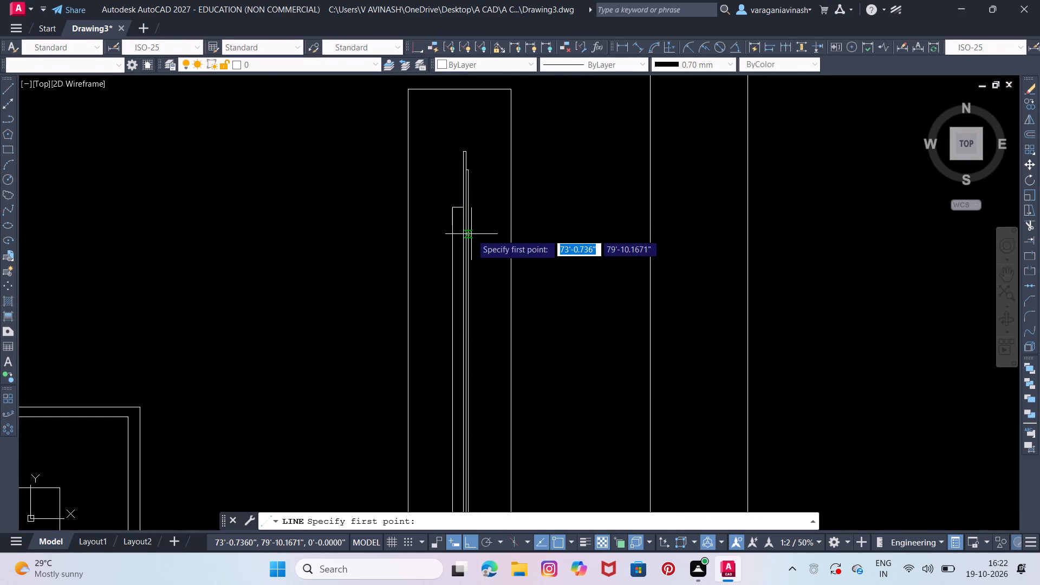
click(473, 207)
scroll(477, 210, up, 4)
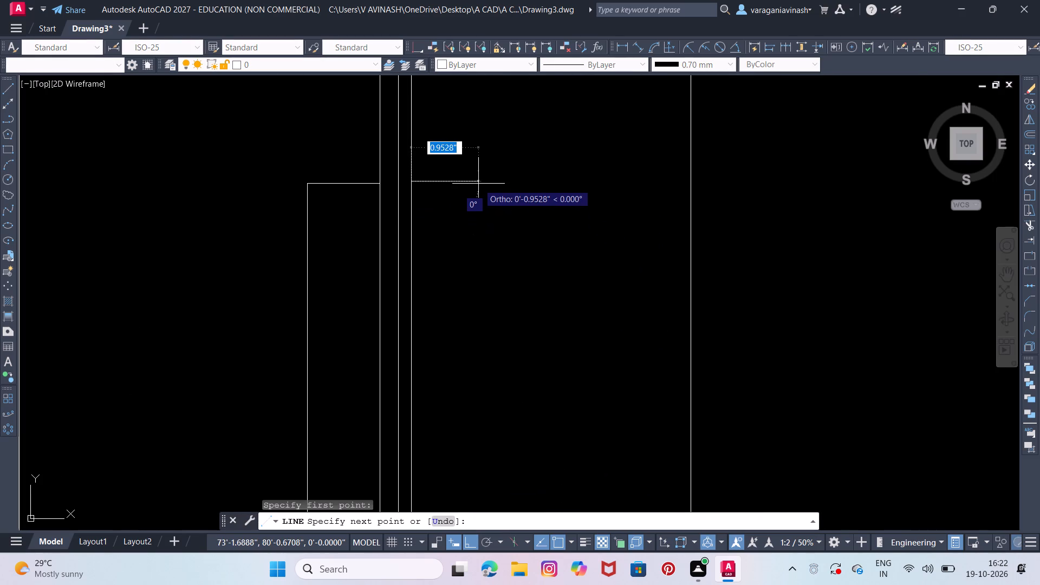
click(477, 184)
scroll(472, 309, down, 4)
middle_drag(505, 472, 577, 157)
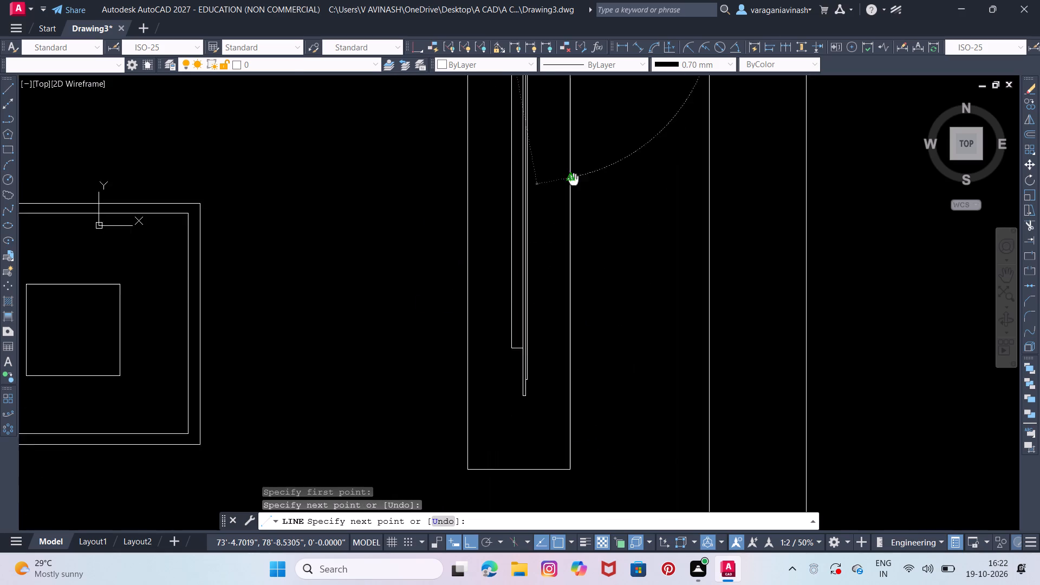
middle_drag(577, 157, 577, 156)
scroll(544, 332, up, 3)
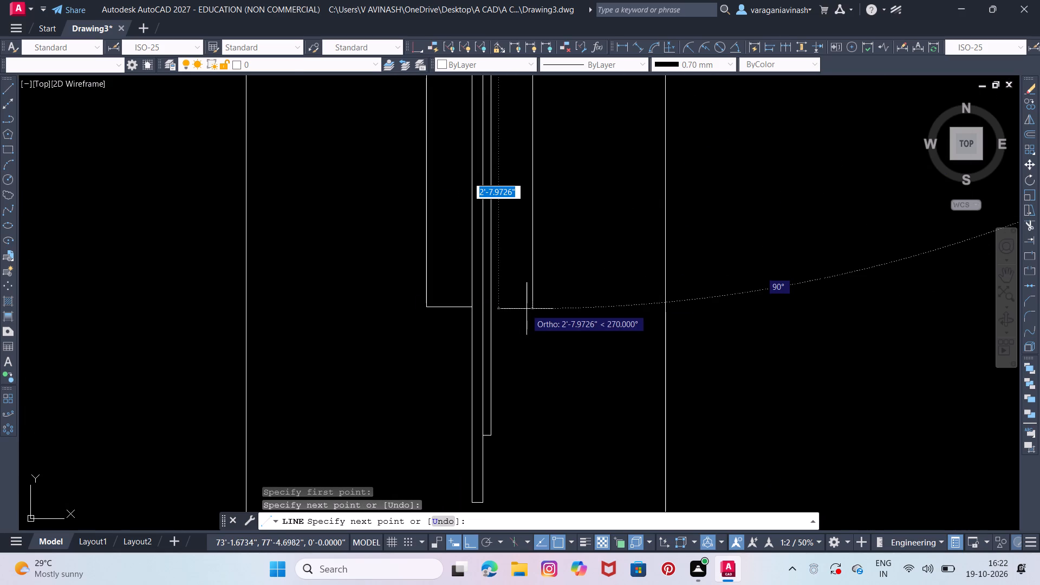
click(532, 305)
click(492, 305)
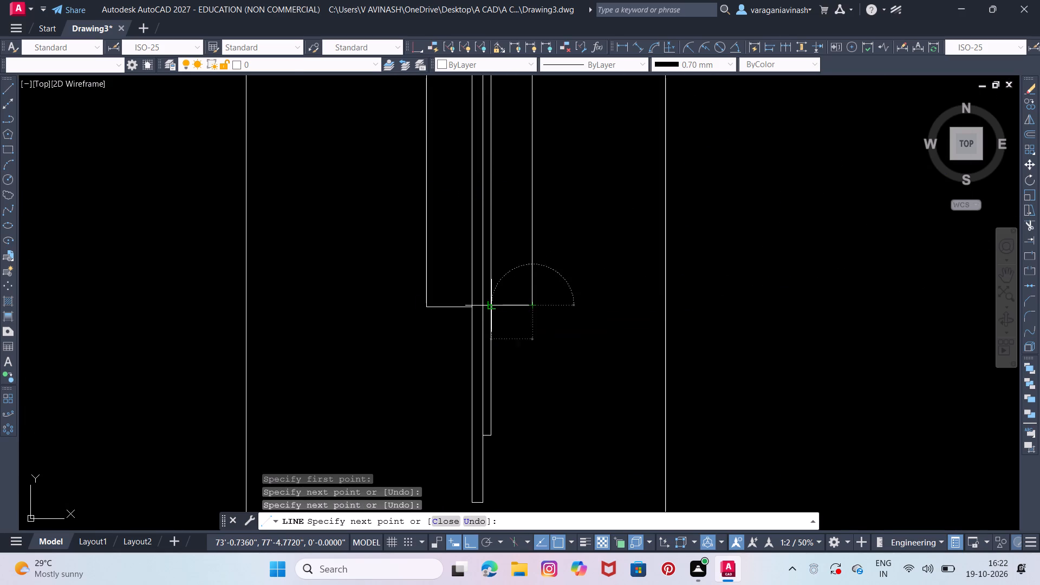
key(Escape)
scroll(524, 291, down, 3)
middle_drag(526, 276, 466, 400)
scroll(459, 402, down, 1)
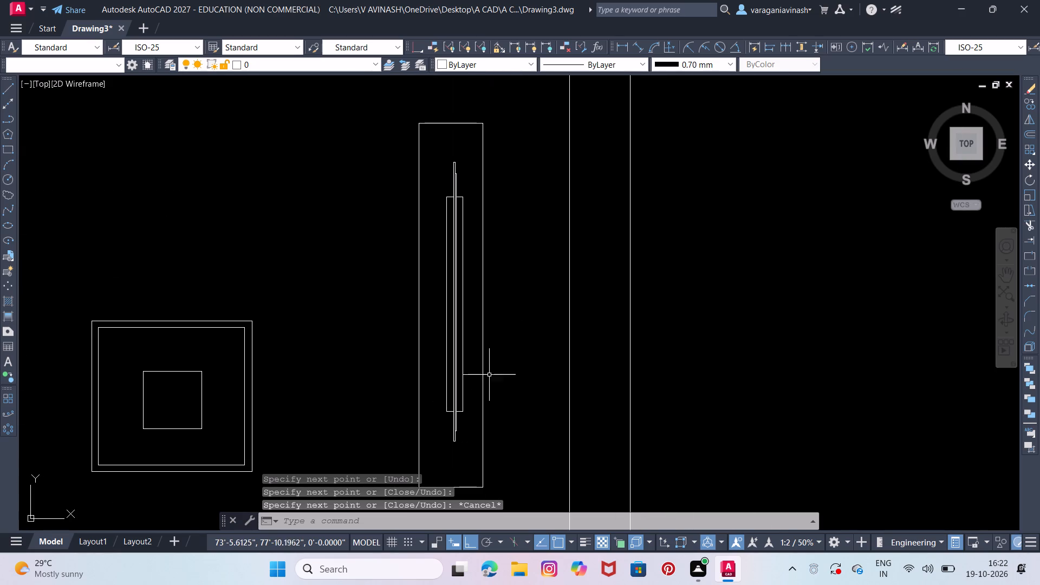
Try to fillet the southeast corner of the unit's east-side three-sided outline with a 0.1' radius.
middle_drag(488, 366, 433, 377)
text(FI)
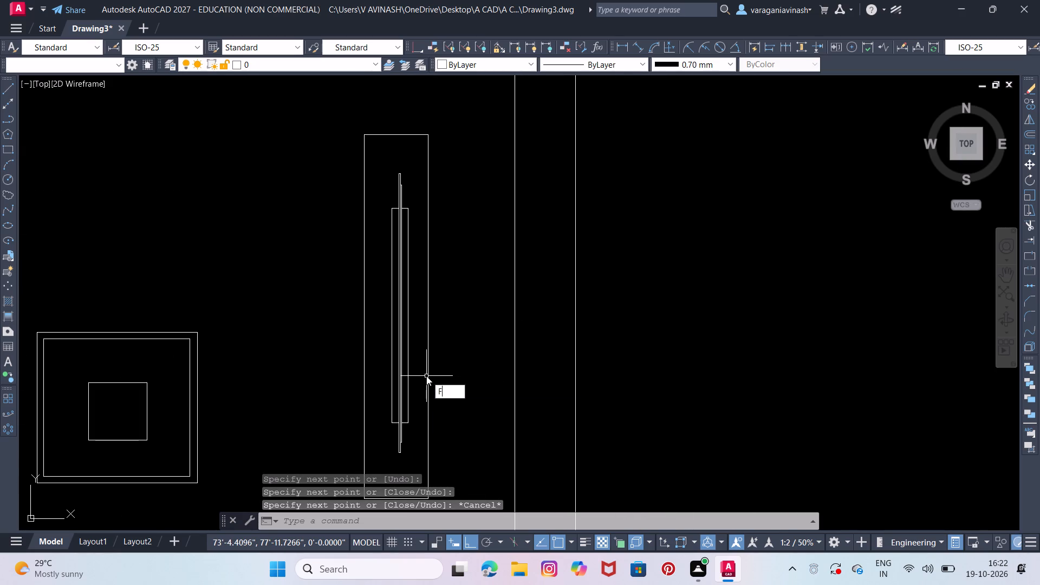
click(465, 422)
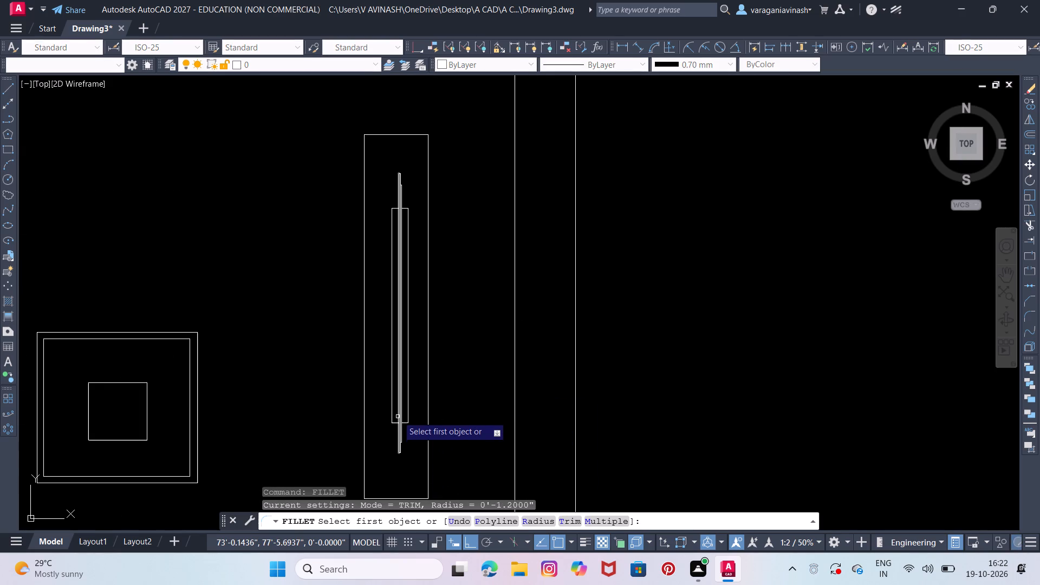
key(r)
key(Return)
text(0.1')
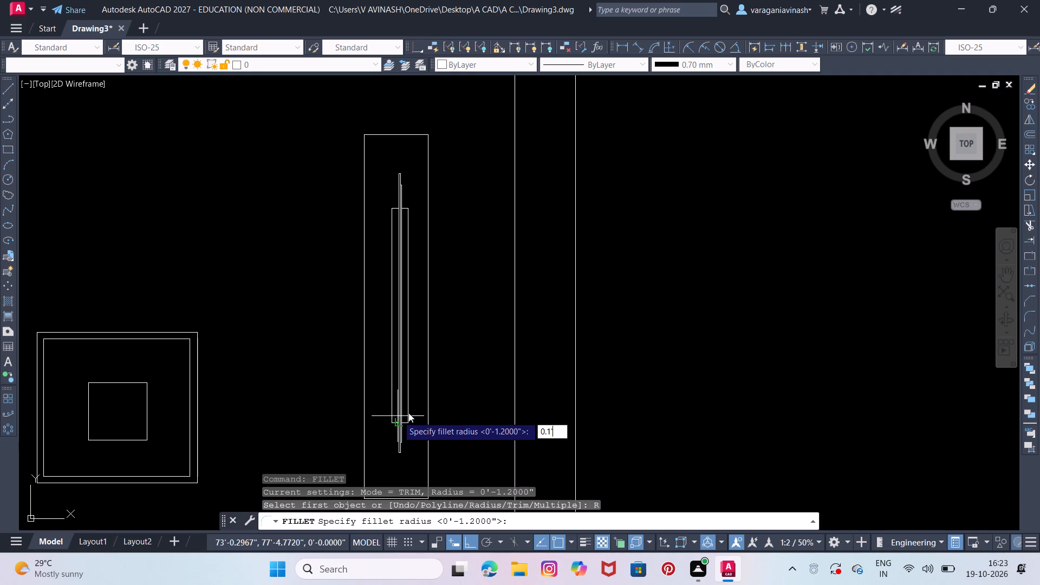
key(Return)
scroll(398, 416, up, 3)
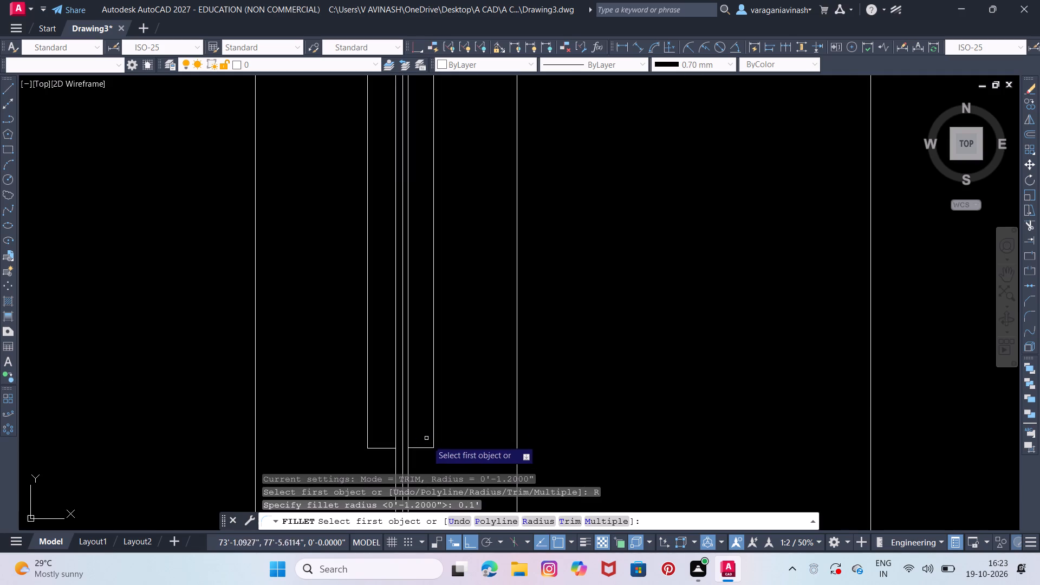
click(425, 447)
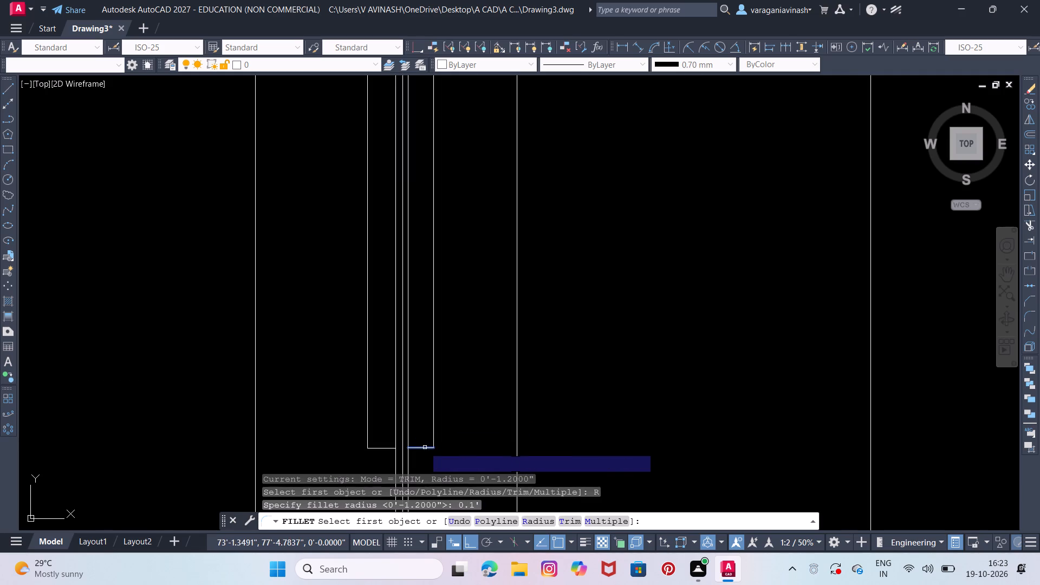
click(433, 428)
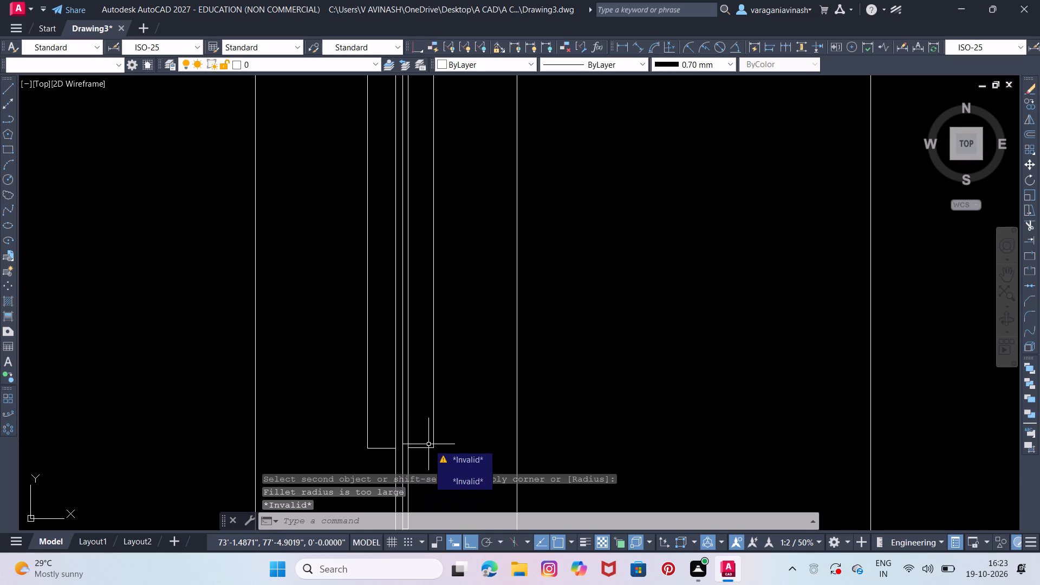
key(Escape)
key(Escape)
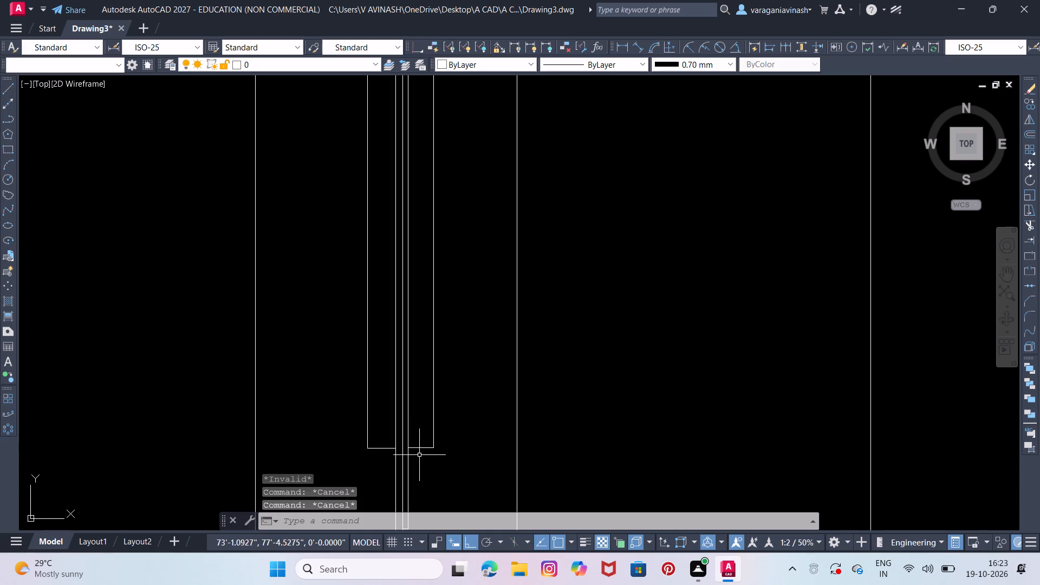
Move the whole east-side unit east so its outer rectangle's east edge sits against the room's east wall.
scroll(442, 365, down, 4)
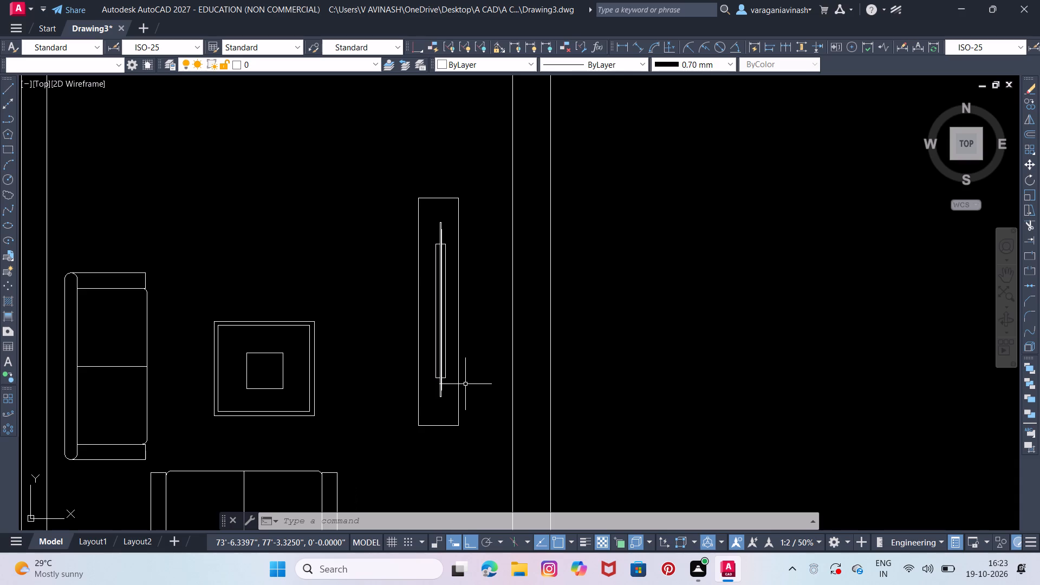
drag(476, 180, 473, 189)
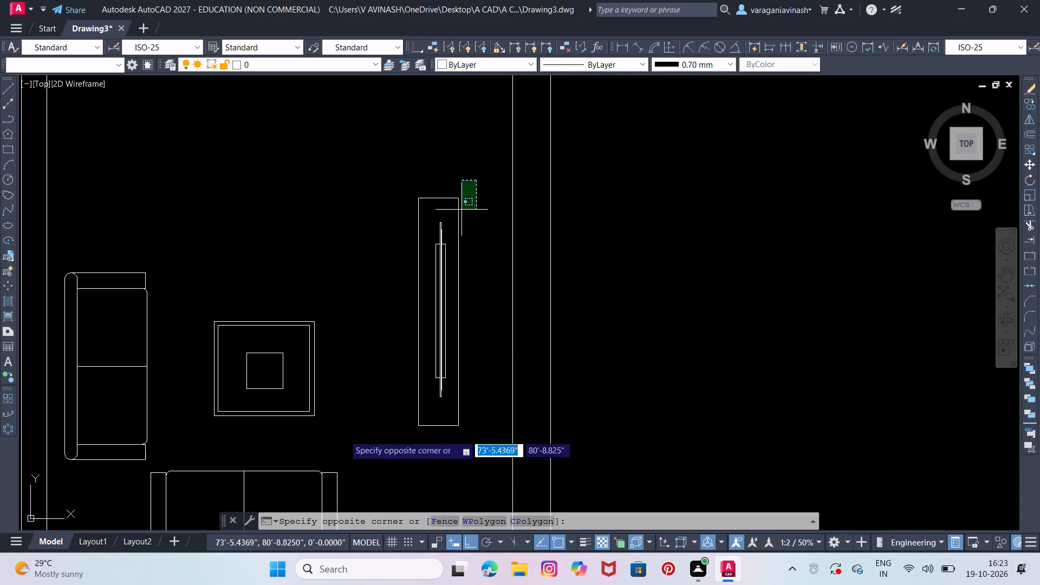
click(370, 468)
right_click(407, 330)
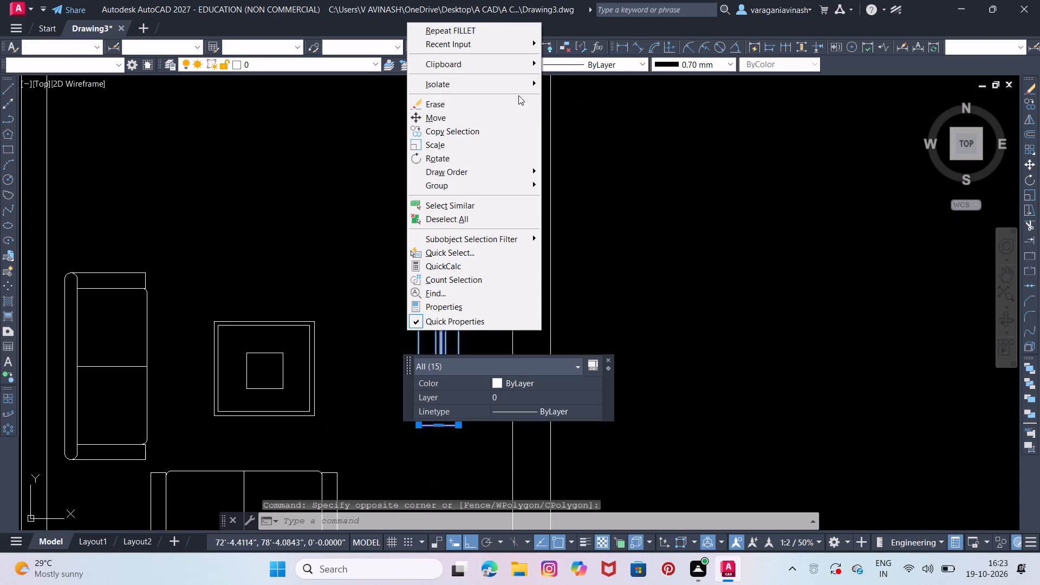
click(496, 111)
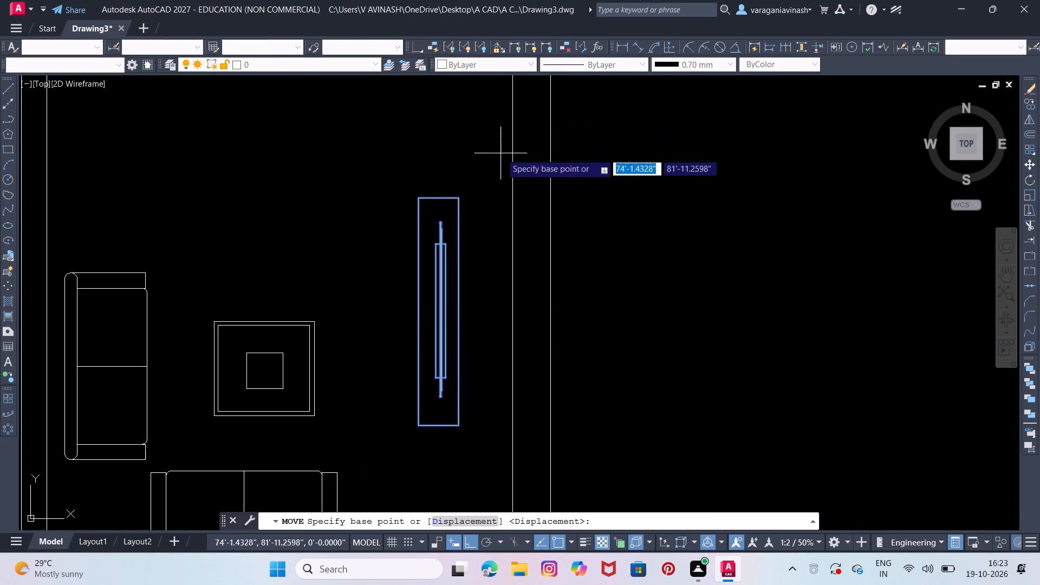
click(459, 311)
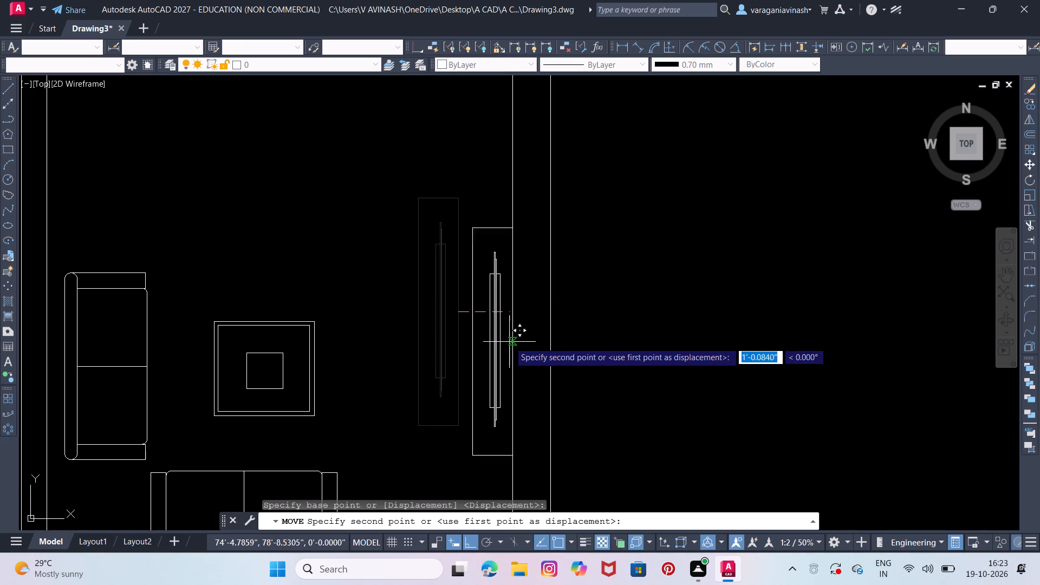
click(511, 341)
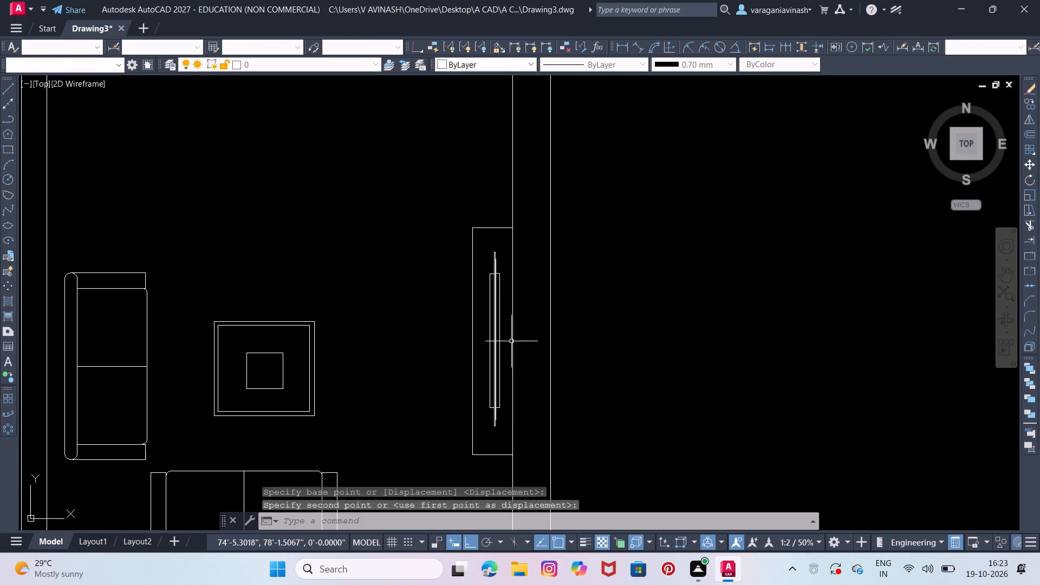
middle_drag(567, 311, 548, 302)
key(Escape)
key(Escape)
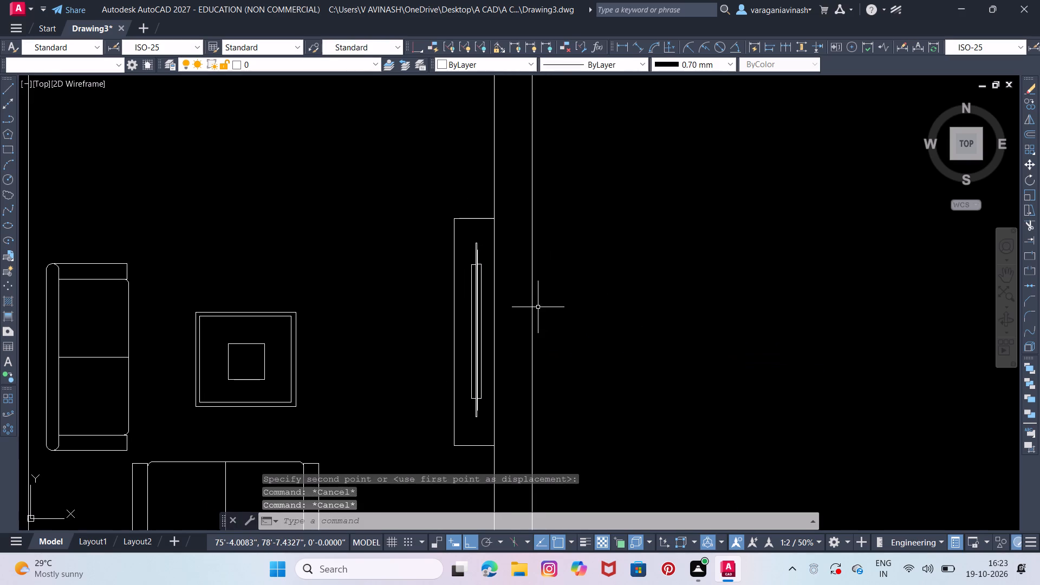
key(Escape)
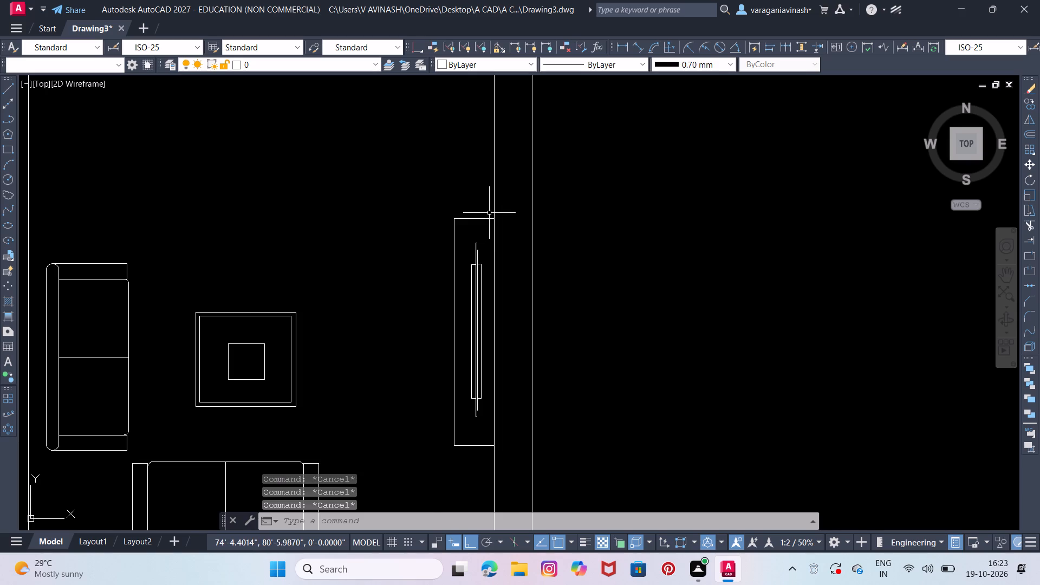
Move the whole unit about 1.5" west, leaving a small gap from the east wall.
drag(489, 213, 489, 218)
click(440, 459)
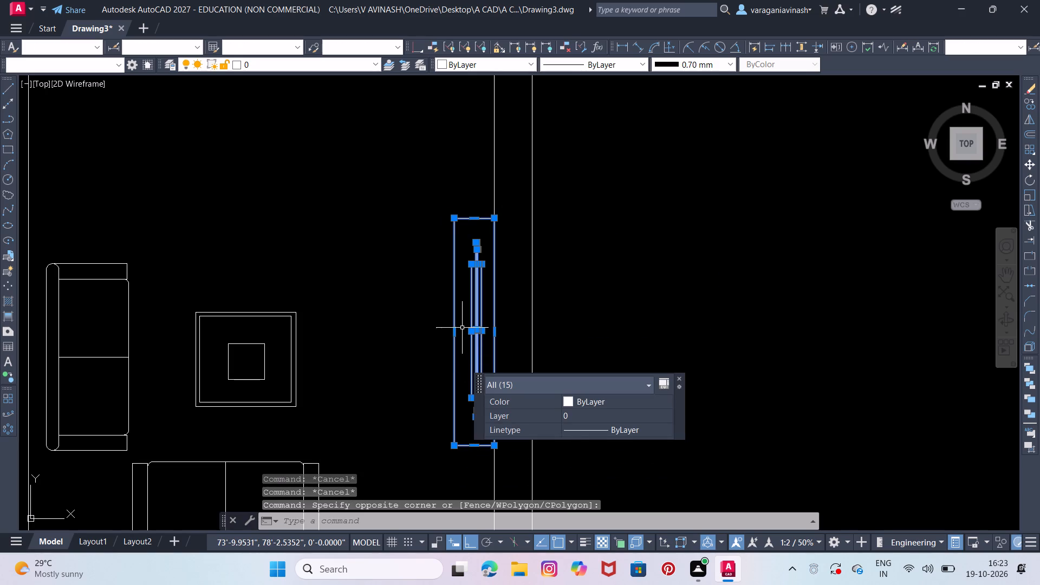
right_click(462, 328)
click(502, 115)
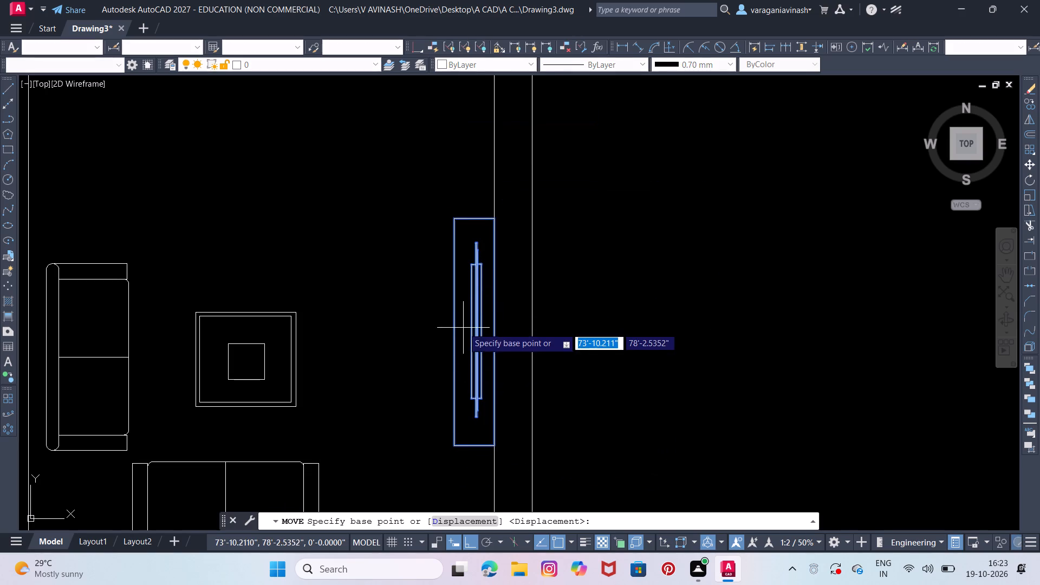
scroll(461, 330, up, 2)
click(443, 337)
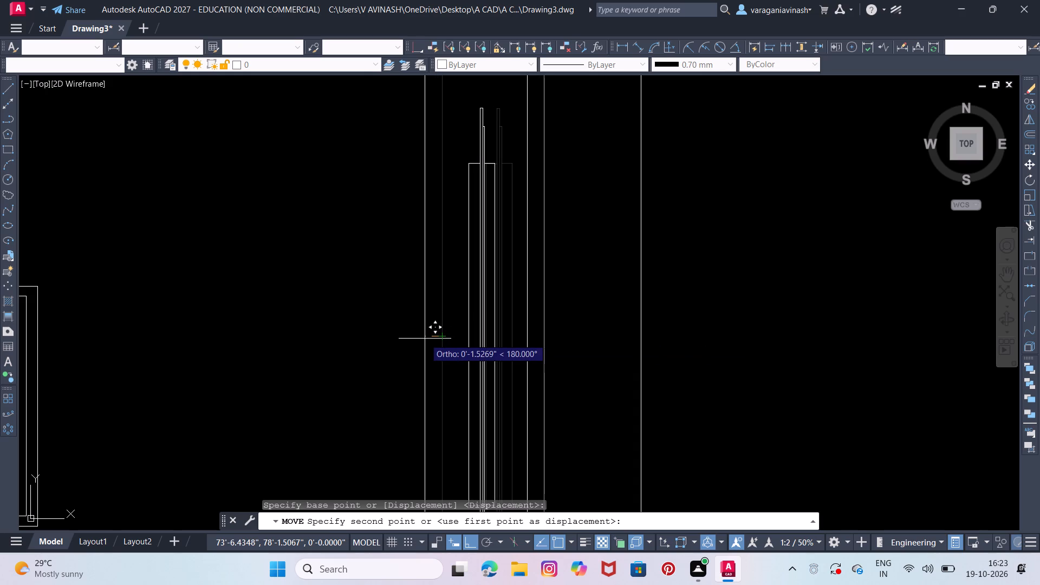
click(424, 339)
scroll(441, 344, down, 3)
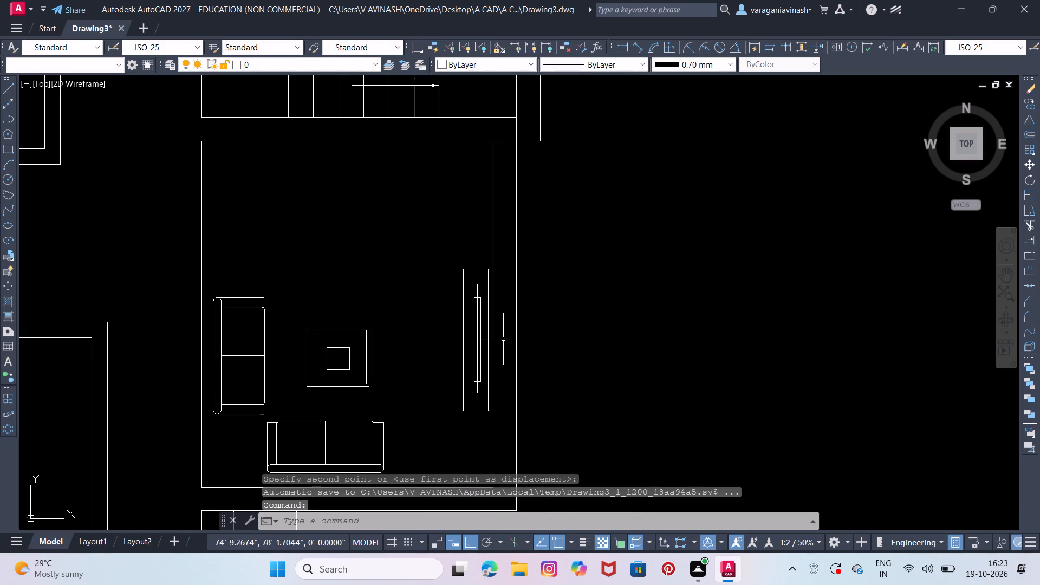
scroll(537, 327, down, 1)
key(Escape)
key(Escape)
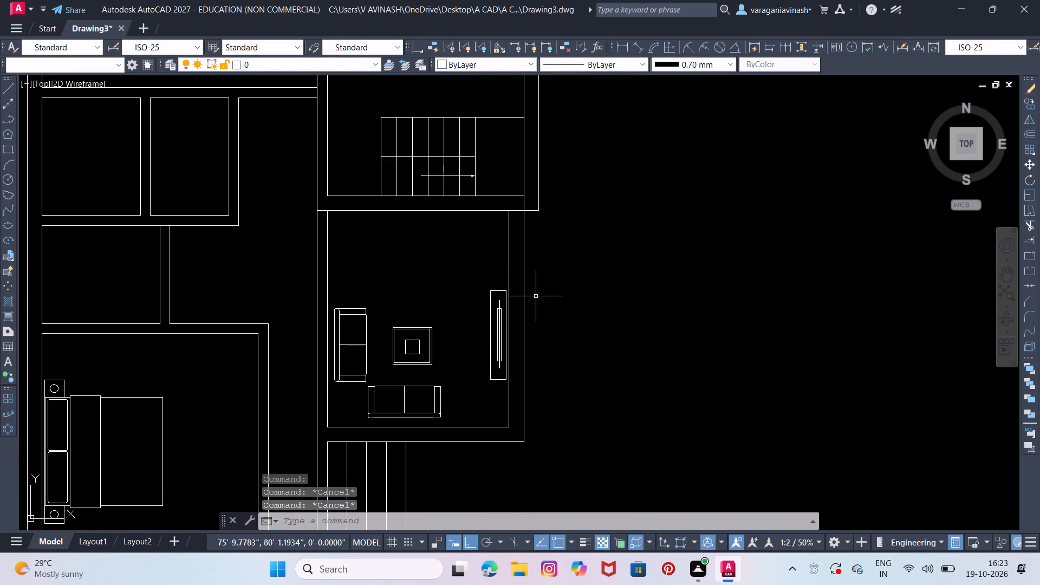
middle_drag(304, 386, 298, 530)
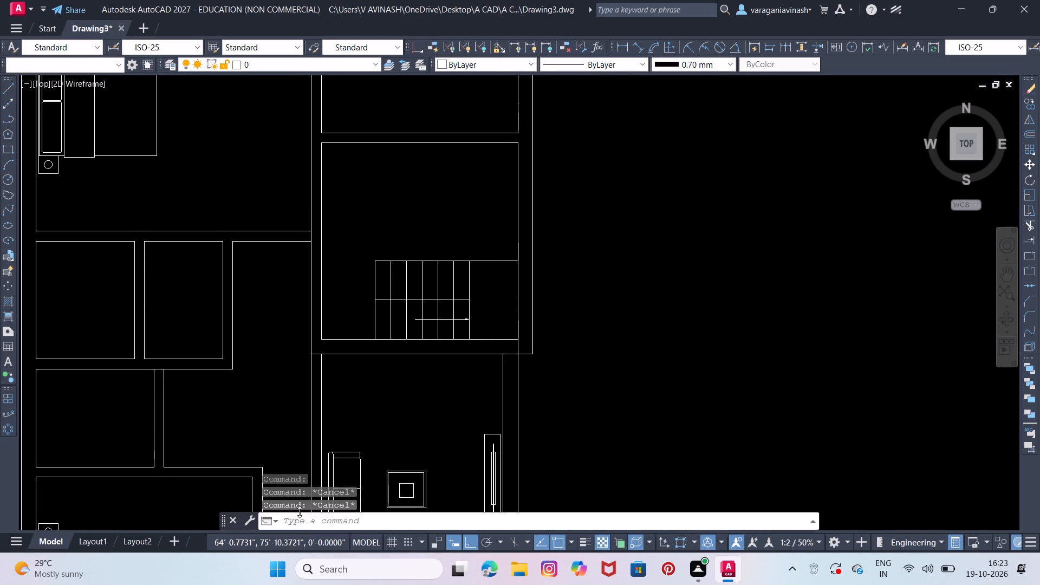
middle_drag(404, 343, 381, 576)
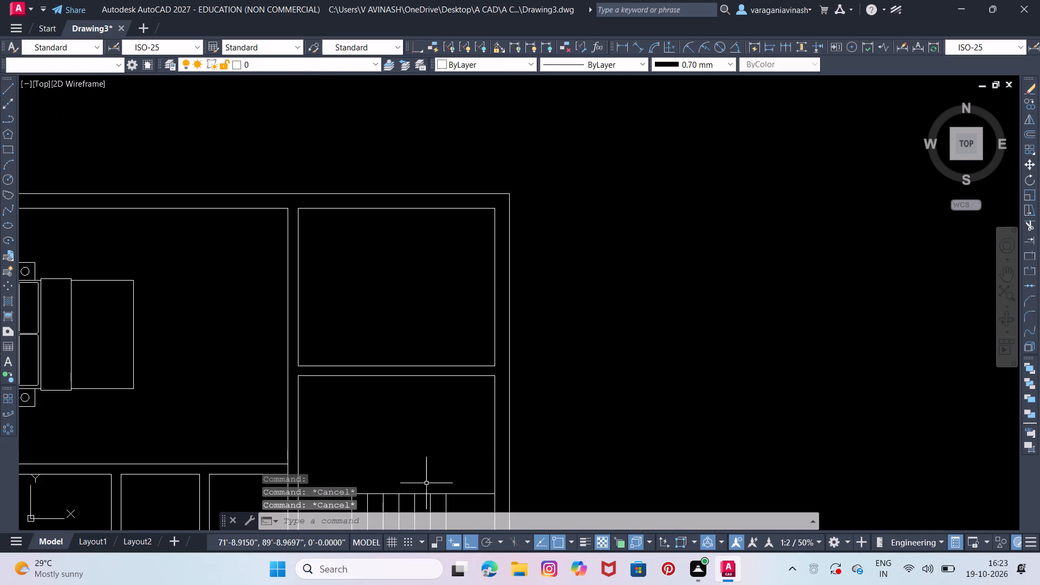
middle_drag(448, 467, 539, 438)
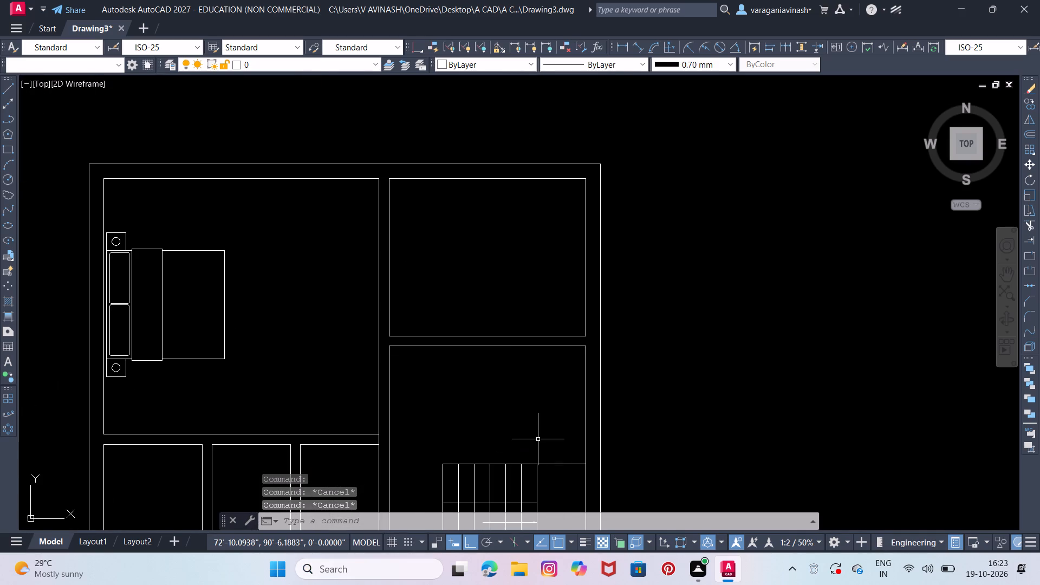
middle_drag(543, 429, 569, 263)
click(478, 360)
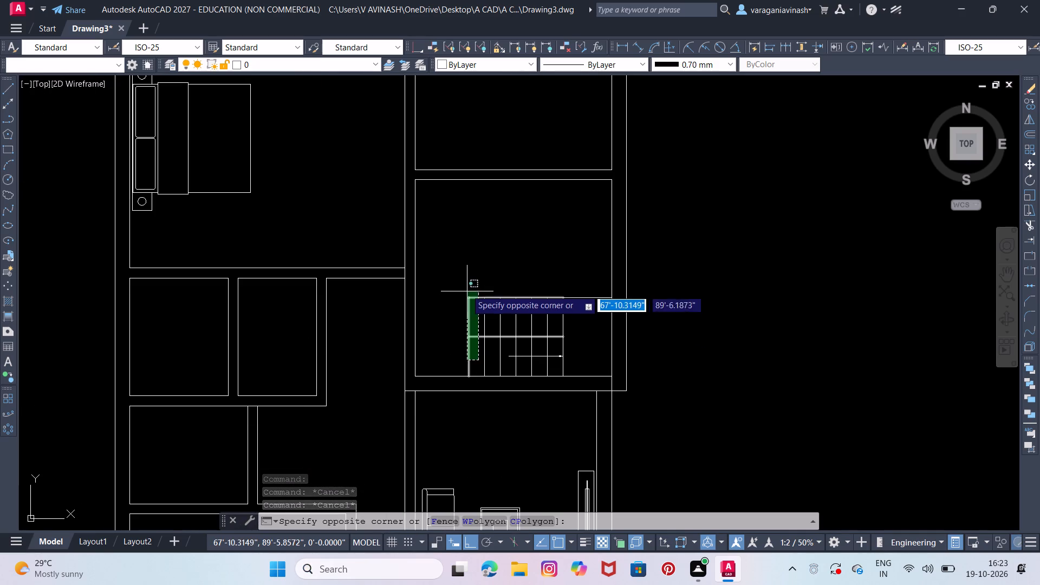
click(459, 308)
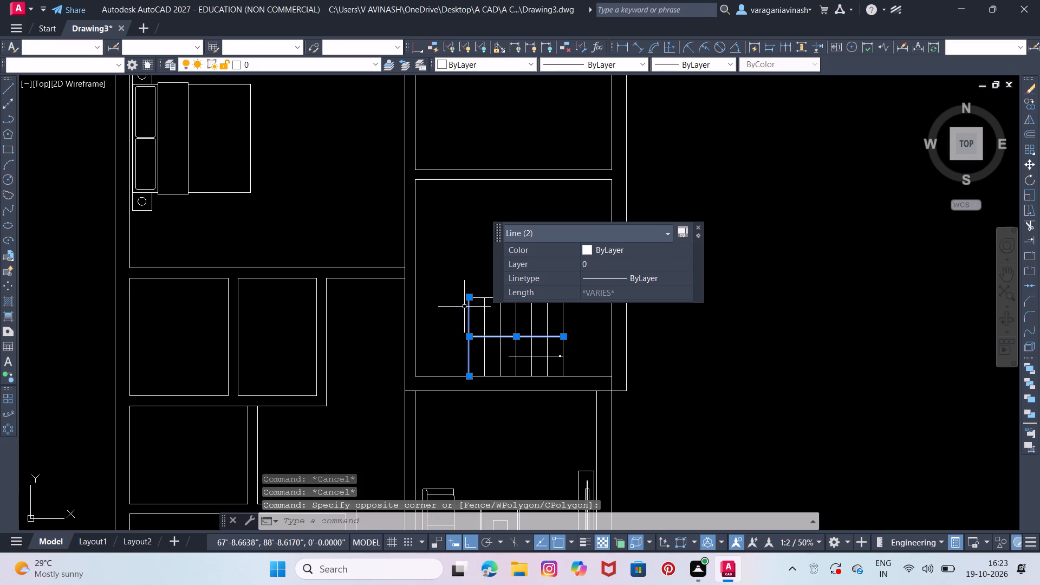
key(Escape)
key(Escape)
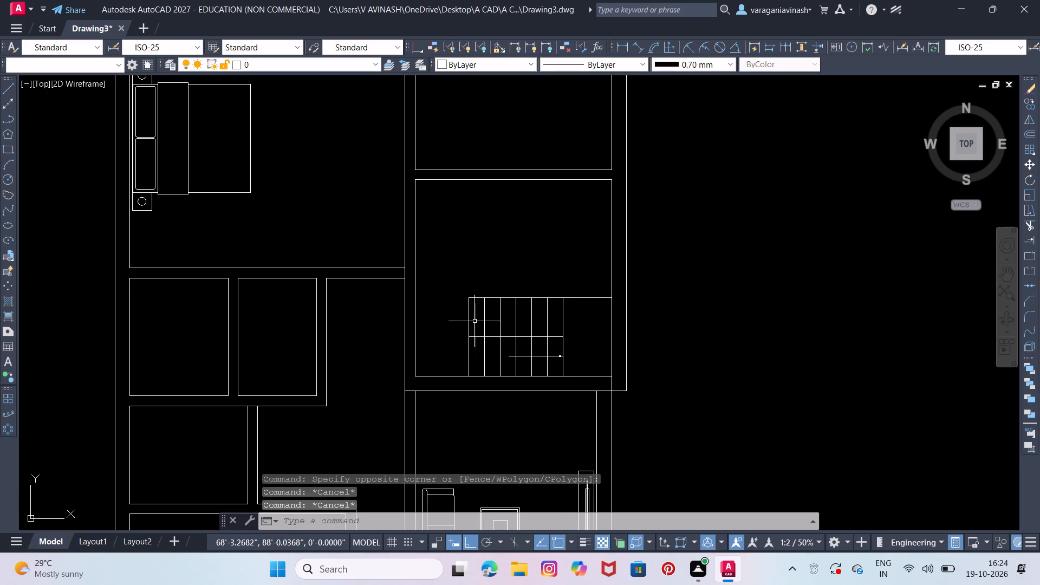
Remove the staircase's westernmost tread: shorten its middle line and north edge by 9.6" to the second riser and delete the end riser line.
click(475, 338)
click(469, 337)
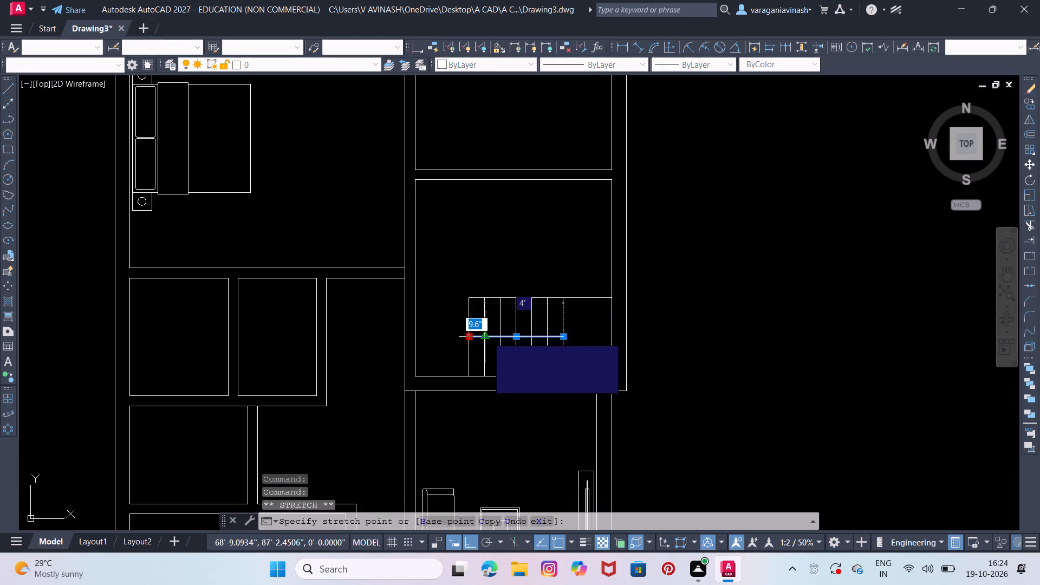
click(487, 337)
click(477, 300)
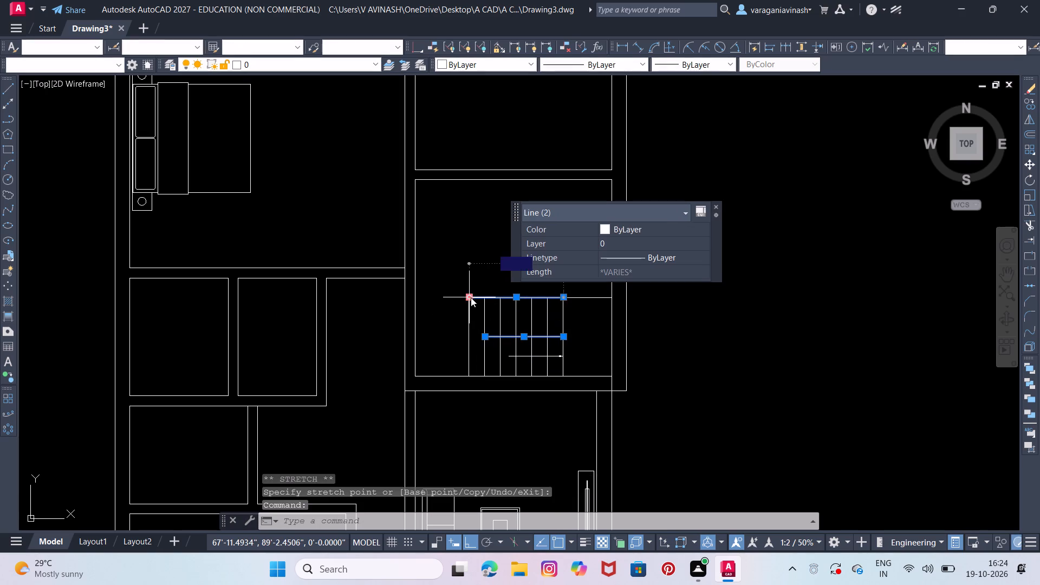
click(471, 297)
click(487, 298)
key(Escape)
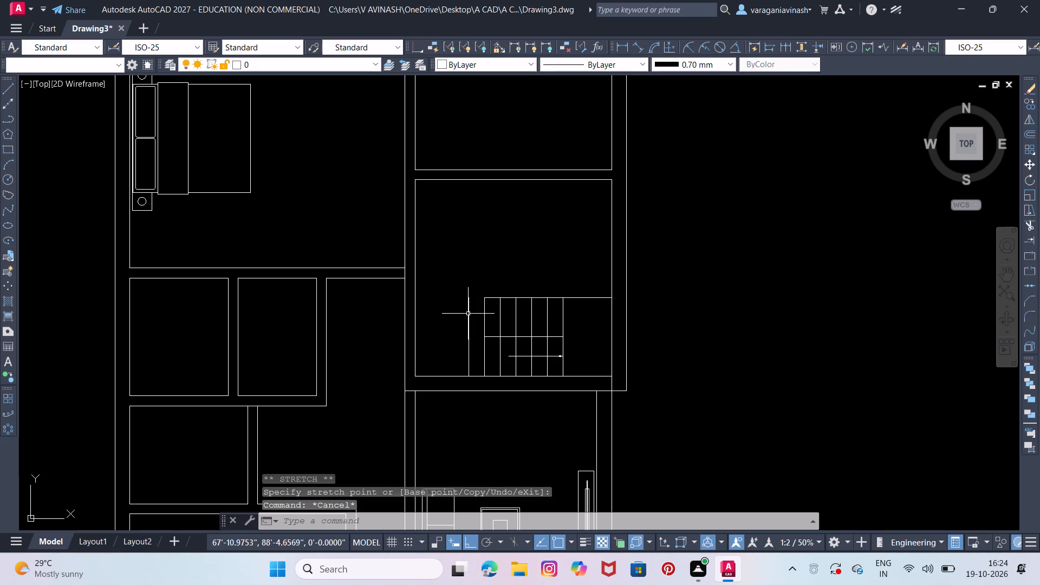
click(468, 314)
key(Delete)
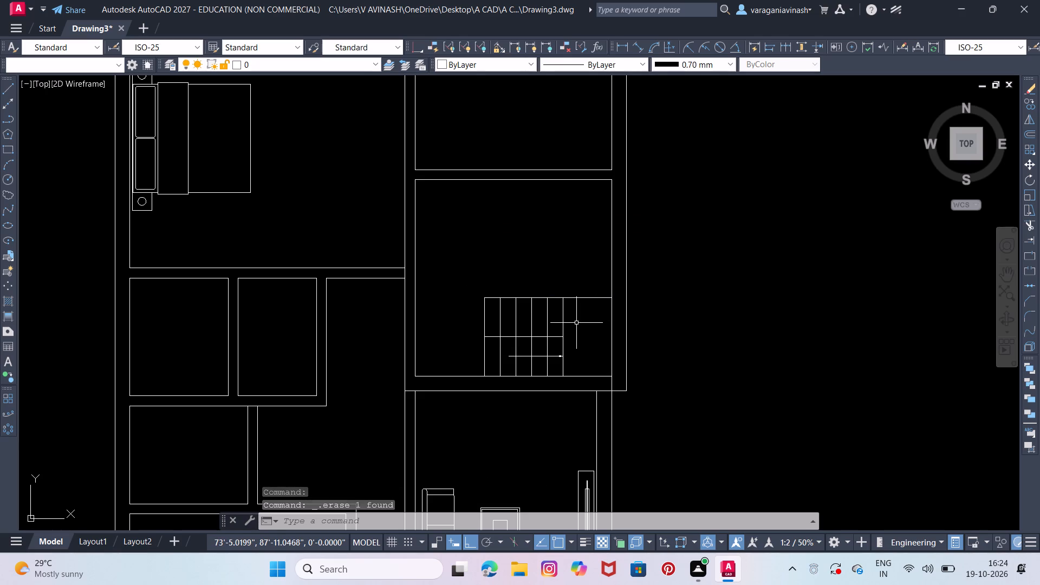
Draw a dining table rectangle about 3'-5" by 1'-8" in the stair room, north of the staircase.
middle_drag(577, 334, 592, 410)
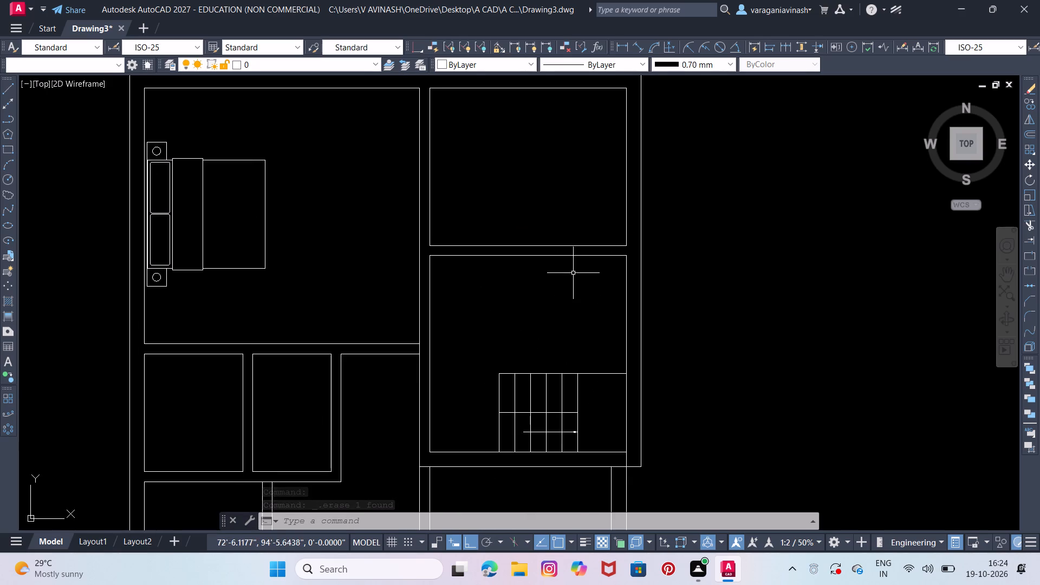
scroll(575, 294, up, 2)
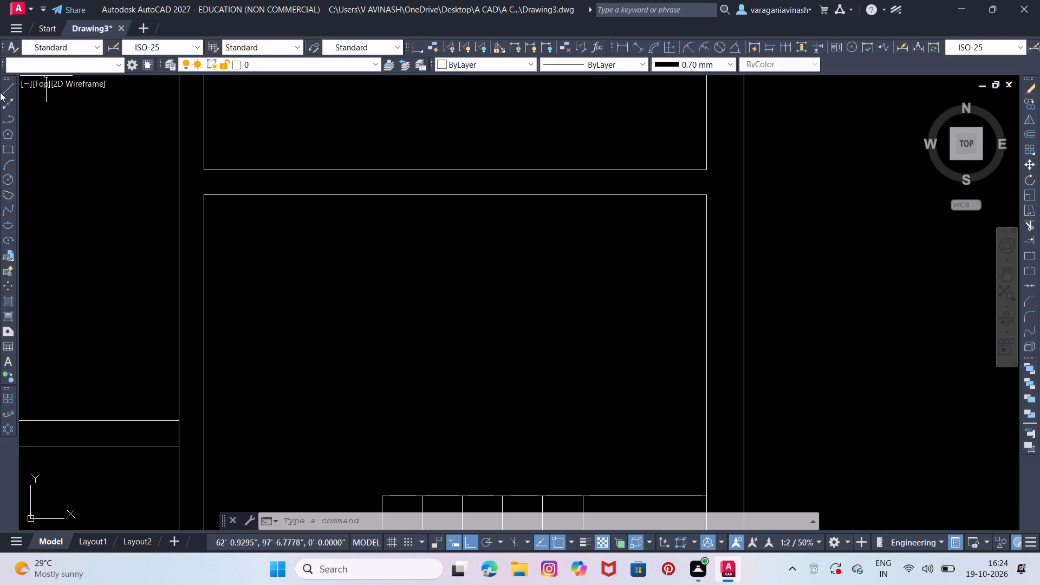
click(10, 84)
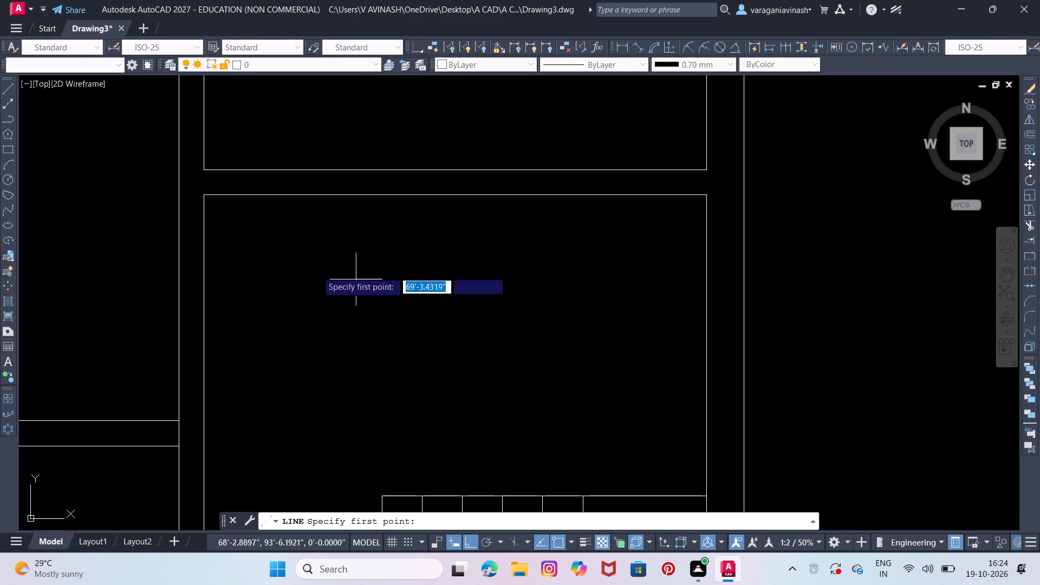
click(8, 150)
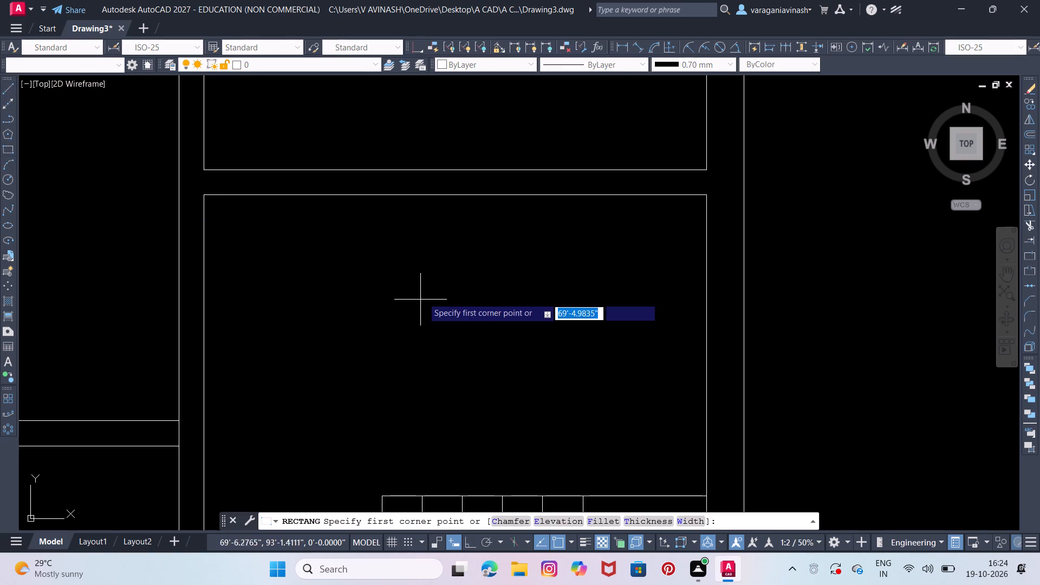
click(401, 289)
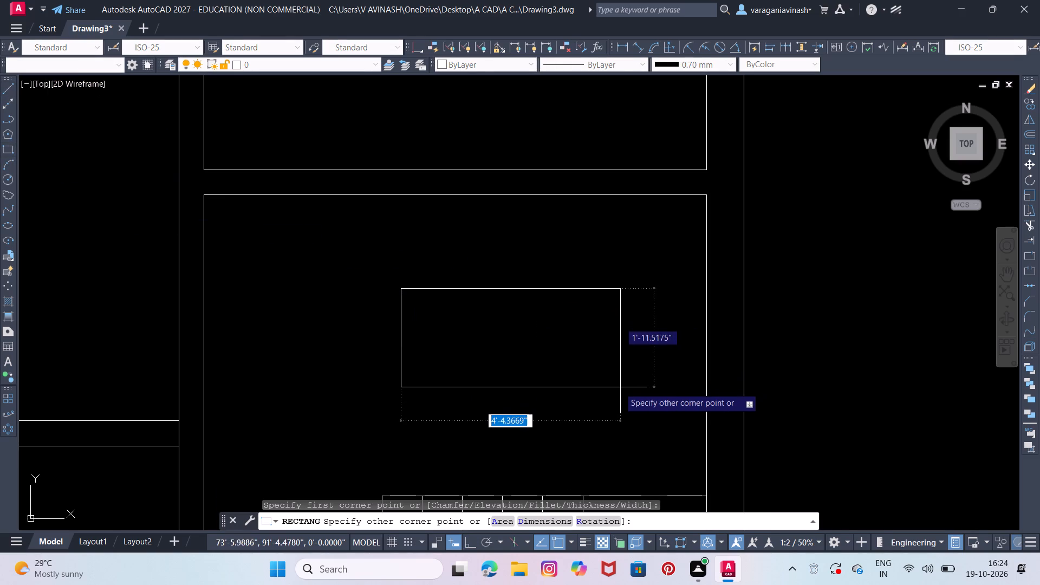
click(574, 374)
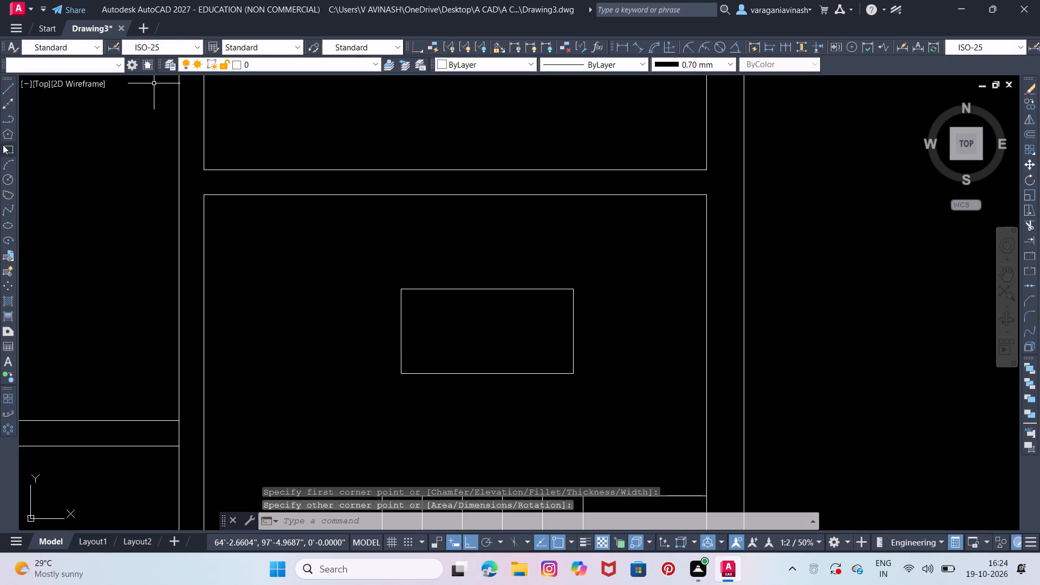
Draw a chair rectangle about 10.5" wide and 9" deep against the table's north edge, near its west end.
click(4, 149)
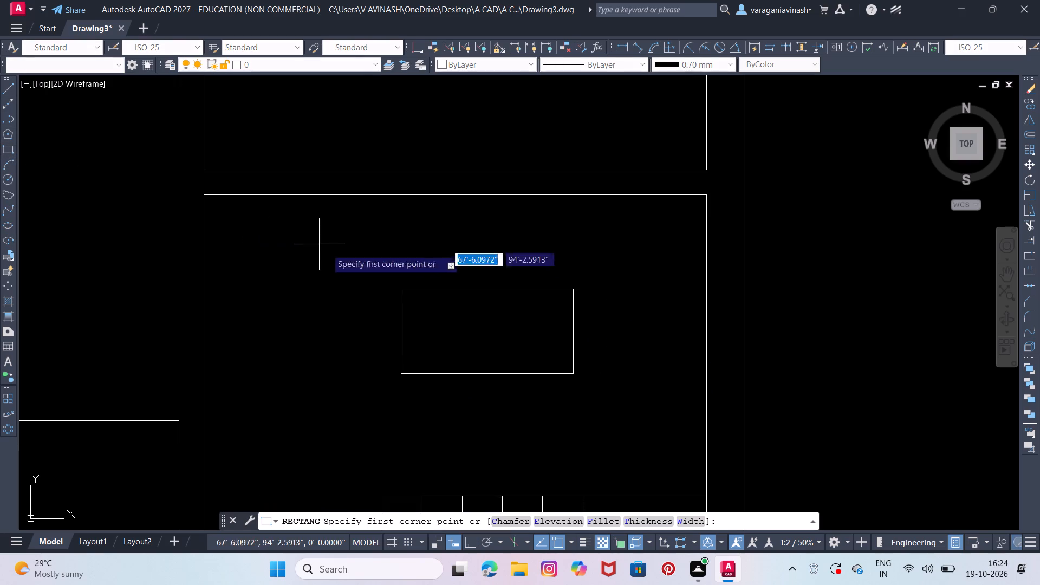
drag(421, 289, 422, 295)
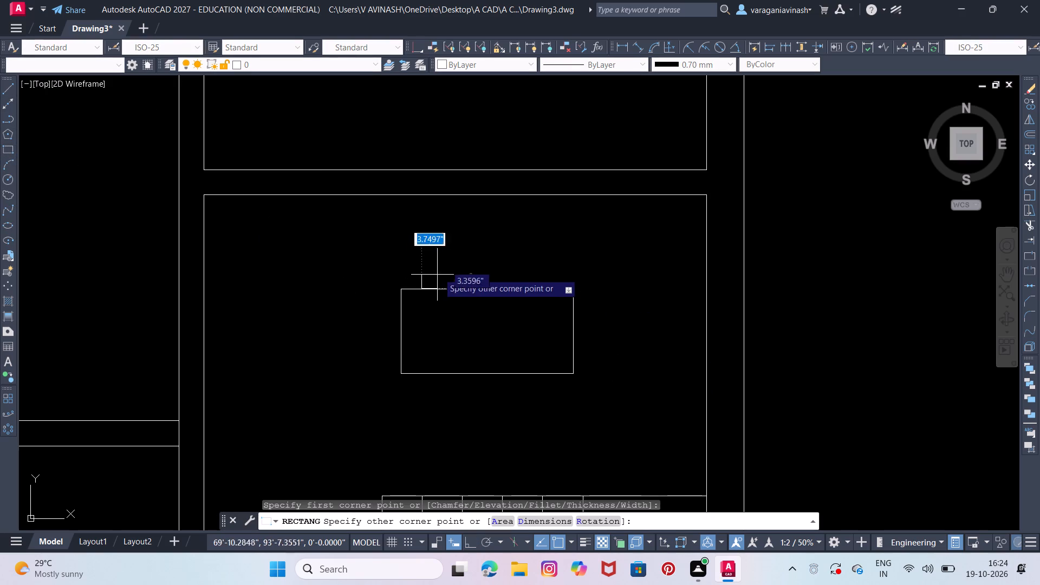
click(465, 250)
right_click(465, 250)
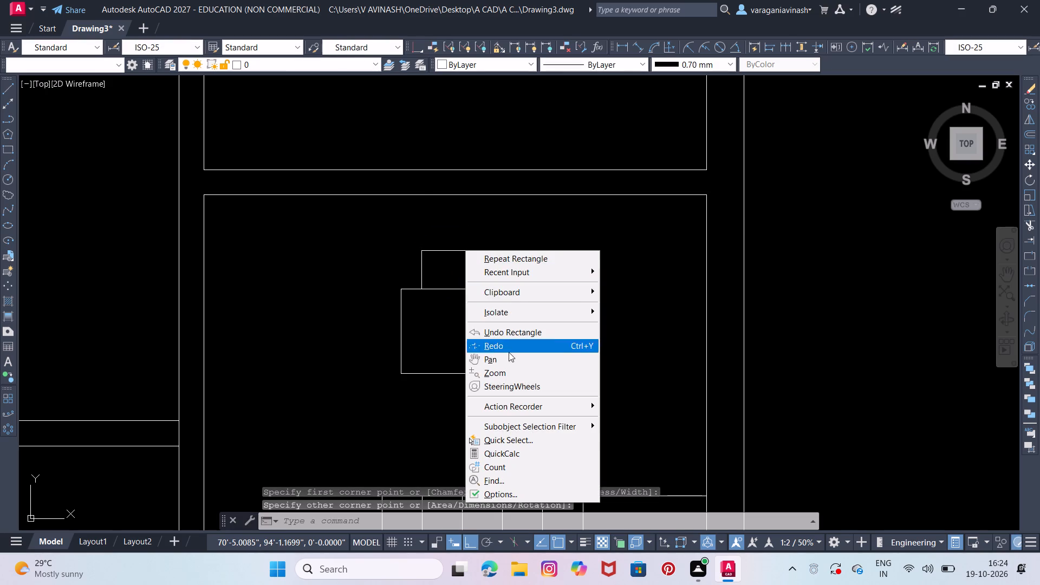
Copy the chair about 1'-8" east along the table's north edge.
click(436, 255)
click(425, 244)
right_click(425, 244)
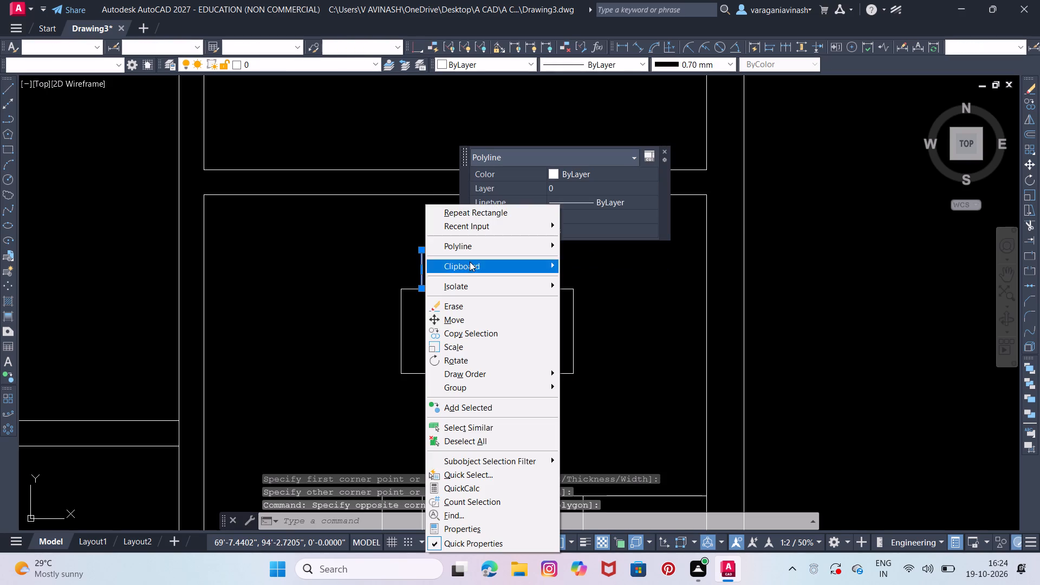
click(473, 332)
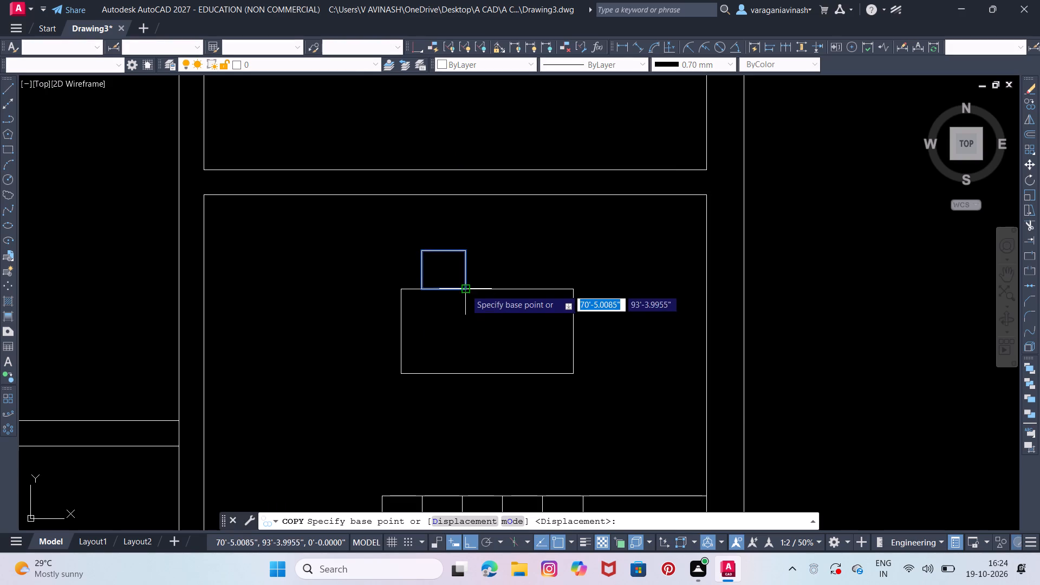
click(443, 293)
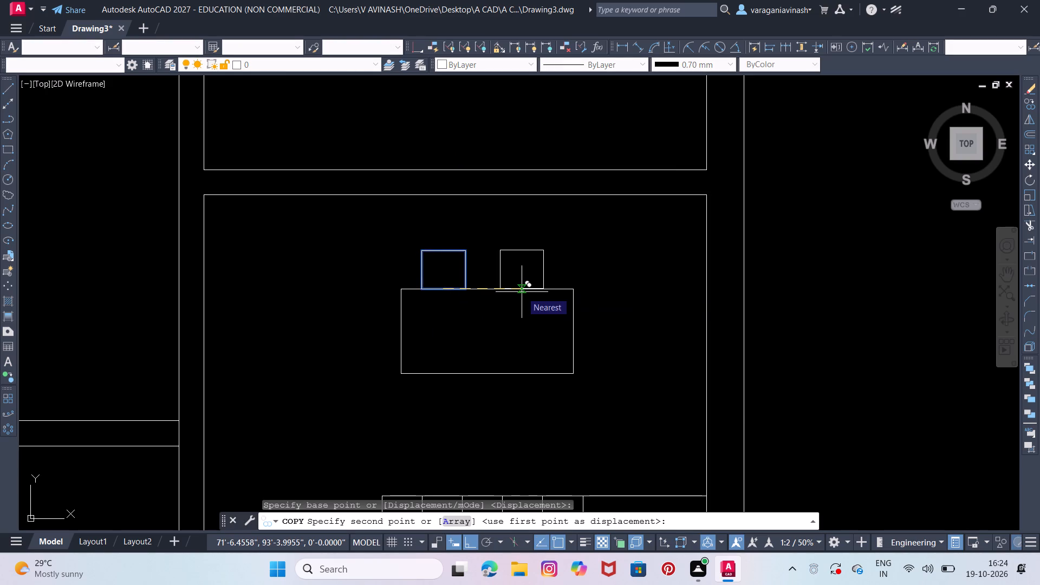
click(527, 294)
right_click(527, 294)
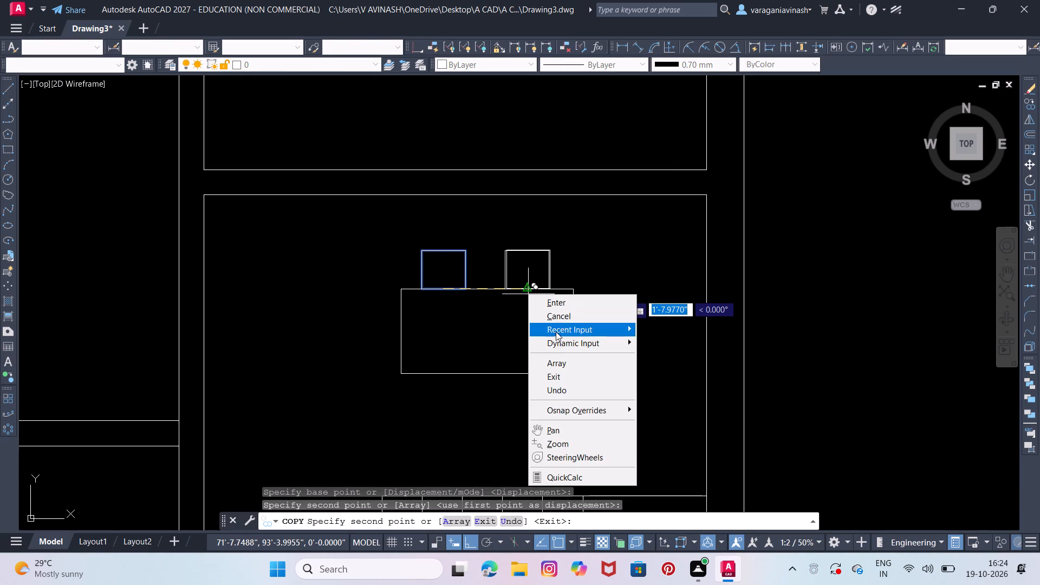
click(550, 298)
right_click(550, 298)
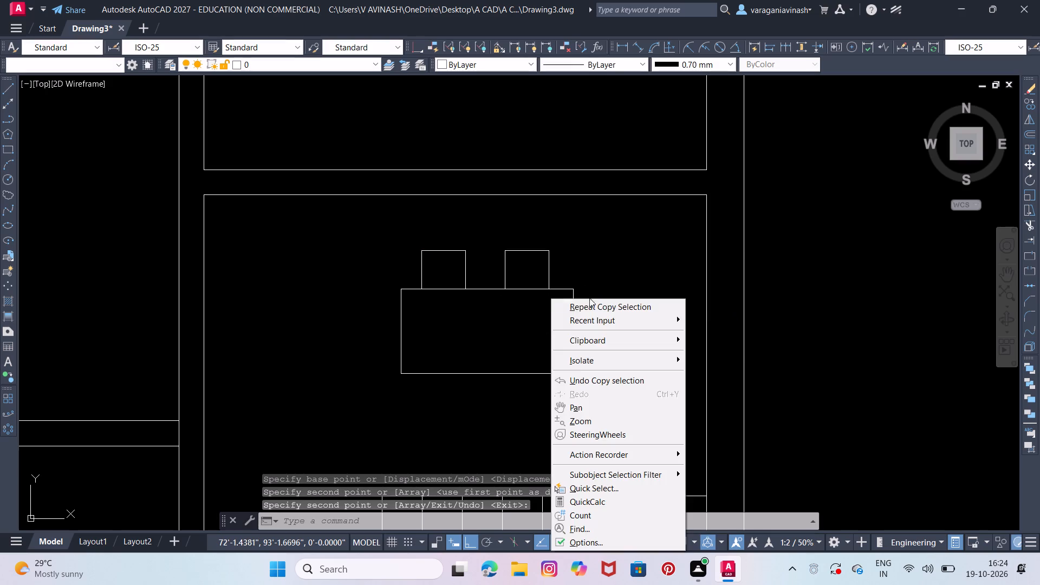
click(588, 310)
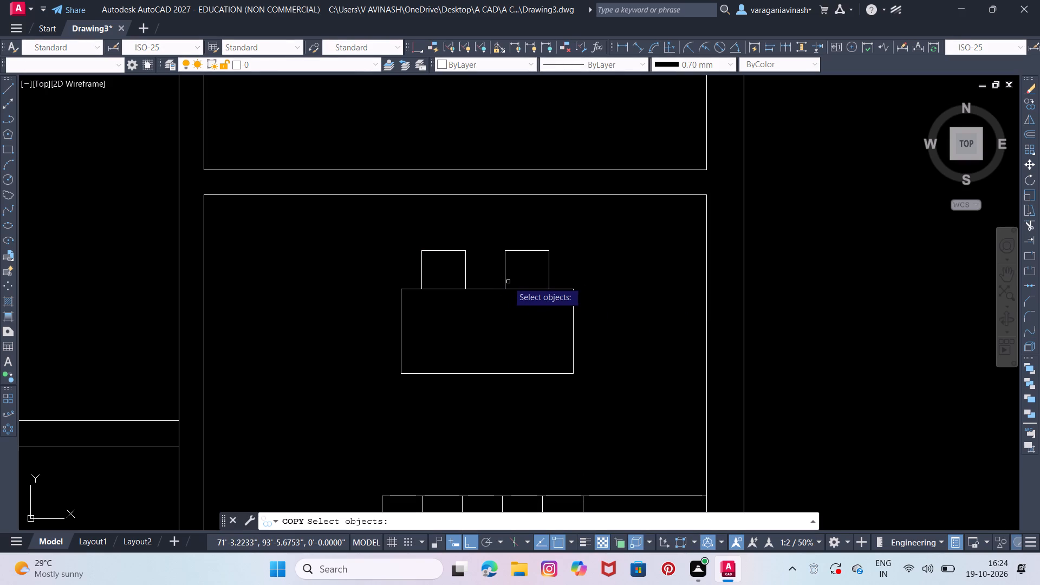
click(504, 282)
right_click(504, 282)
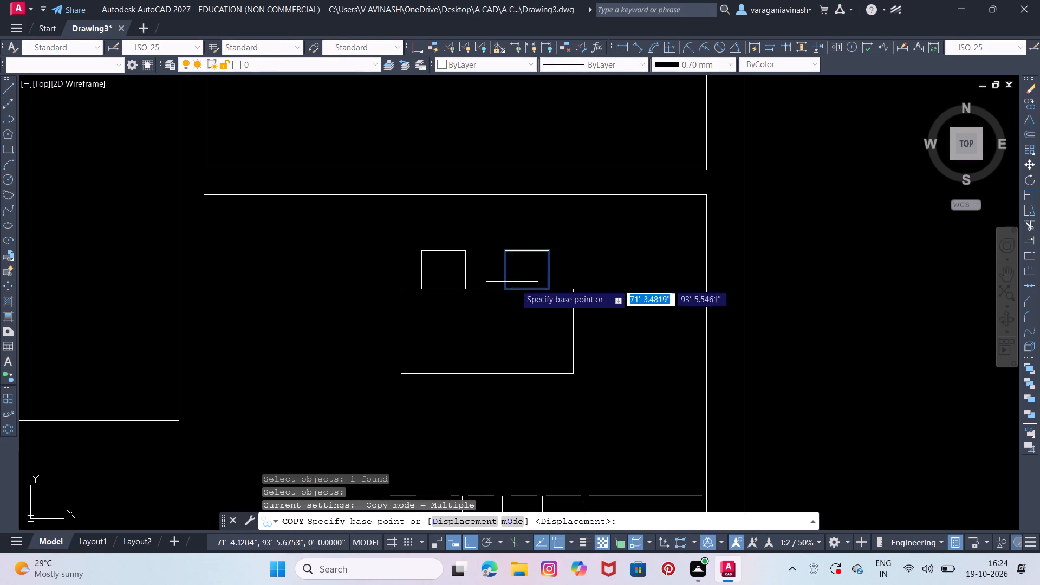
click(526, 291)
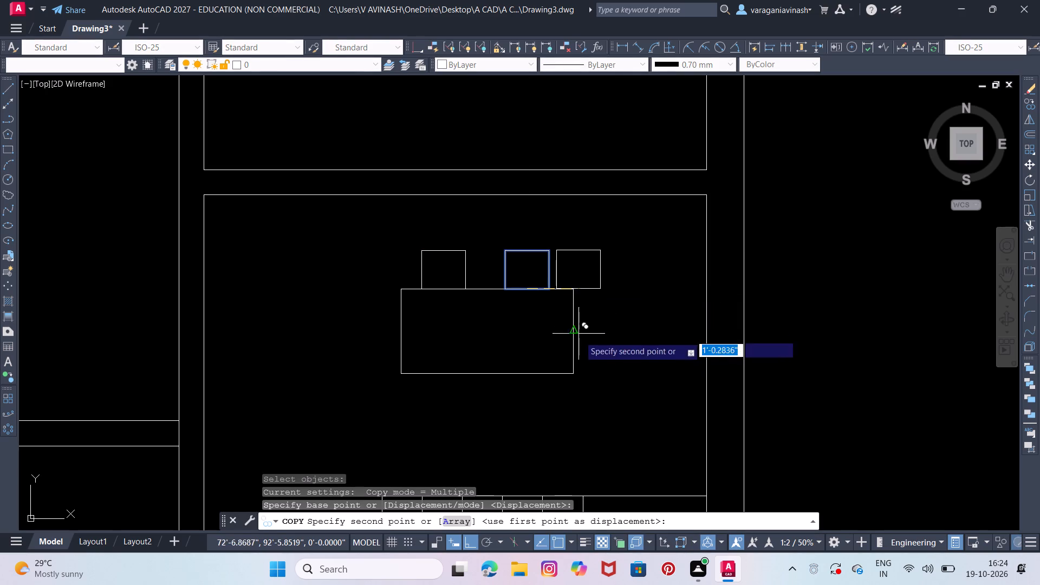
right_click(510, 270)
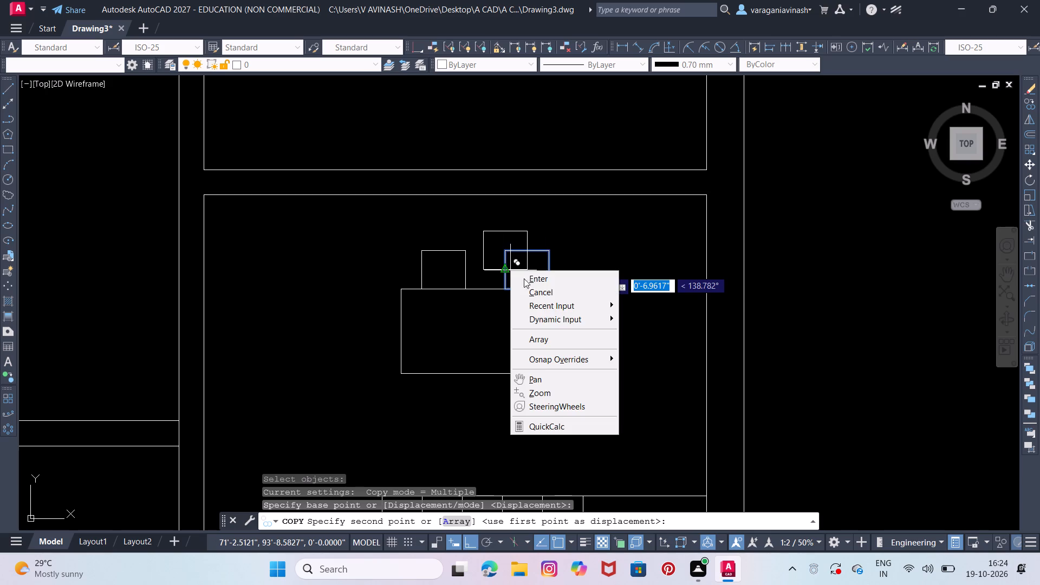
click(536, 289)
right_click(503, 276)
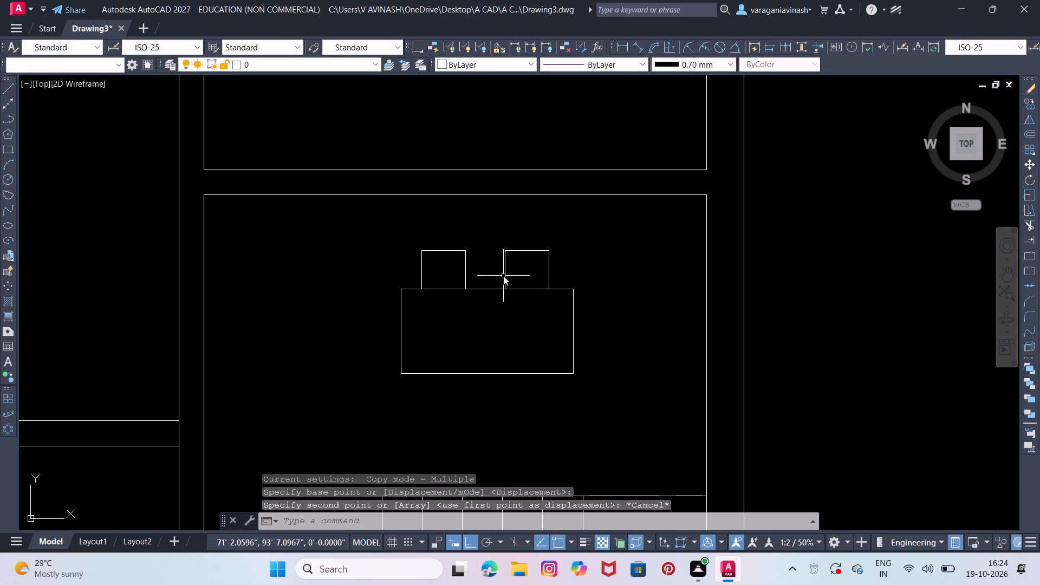
Copy the northeast chair to the table's east side, its west edge midpoint on the midpoint of the table's east edge.
click(514, 263)
click(493, 264)
right_click(499, 264)
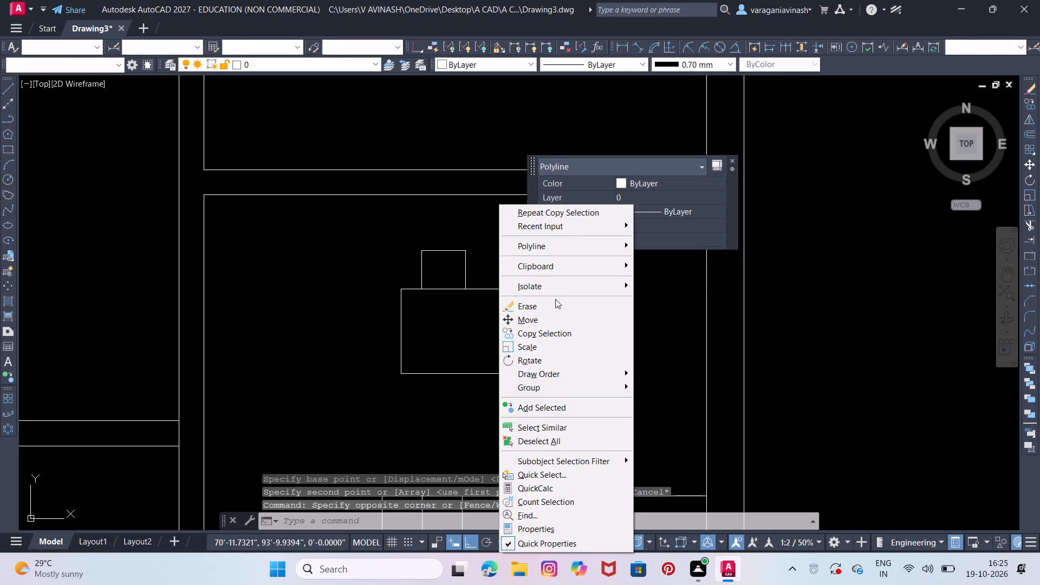
click(543, 336)
click(506, 272)
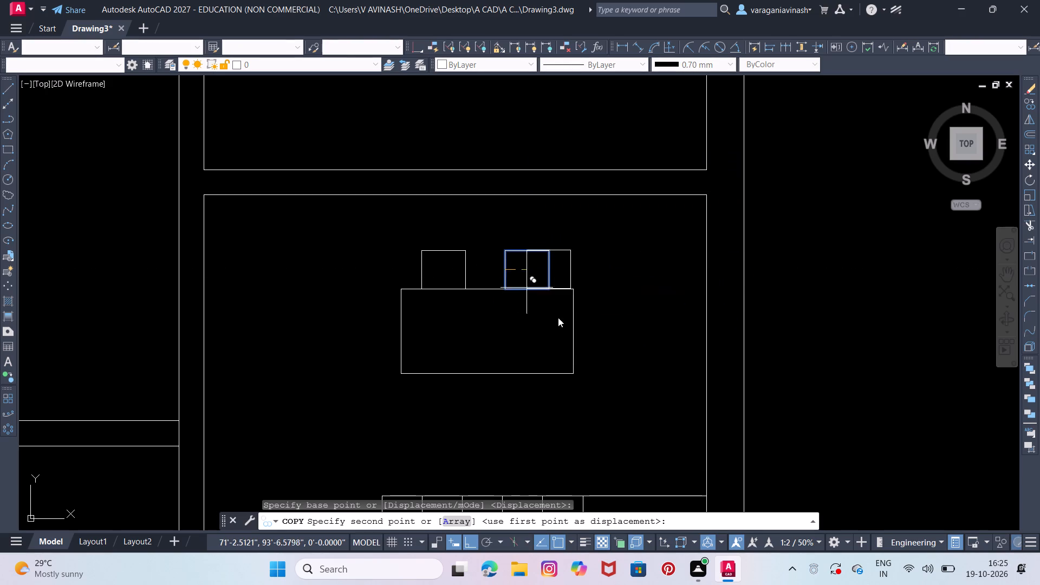
click(574, 336)
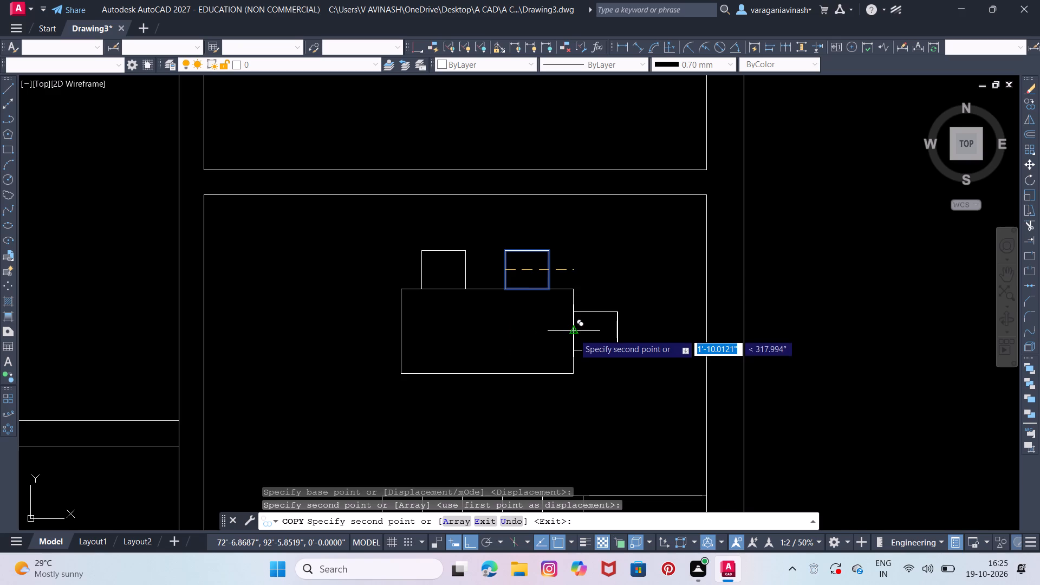
right_click(347, 283)
click(370, 291)
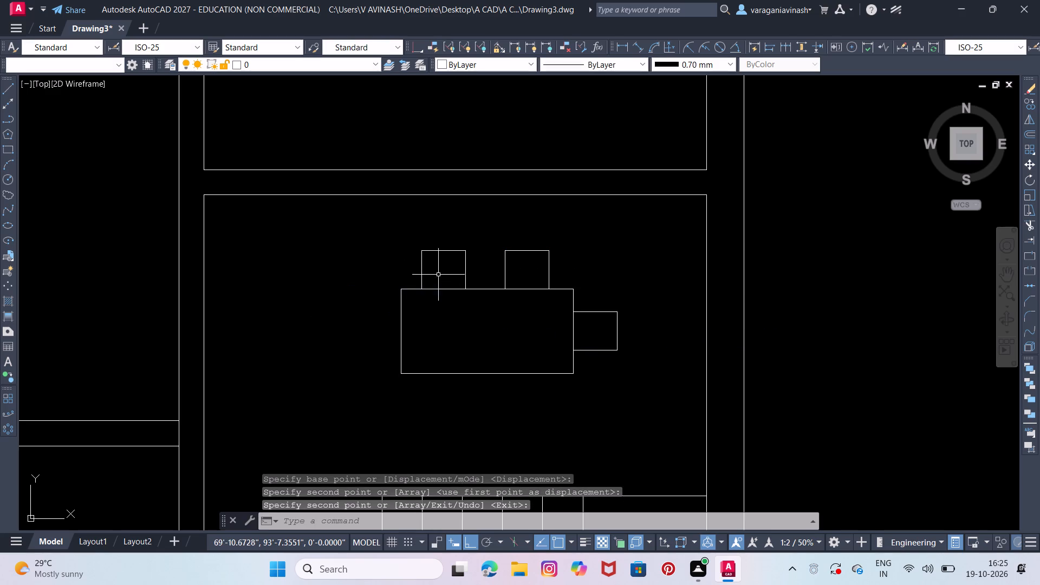
Copy the northwest chair to the table's west side, its east edge midpoint on the midpoint of the table's west edge.
click(420, 272)
right_click(420, 272)
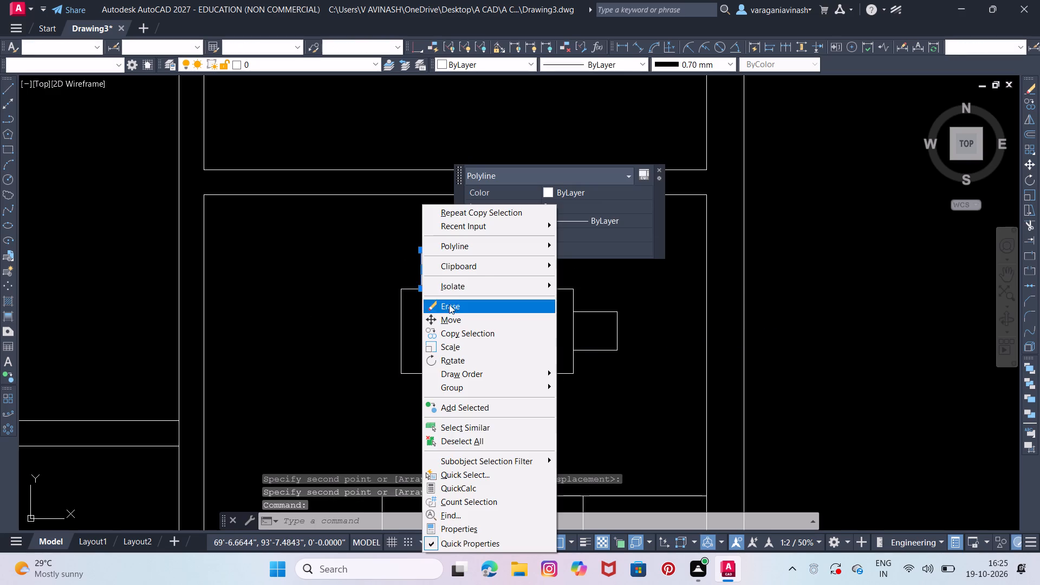
click(441, 335)
click(465, 270)
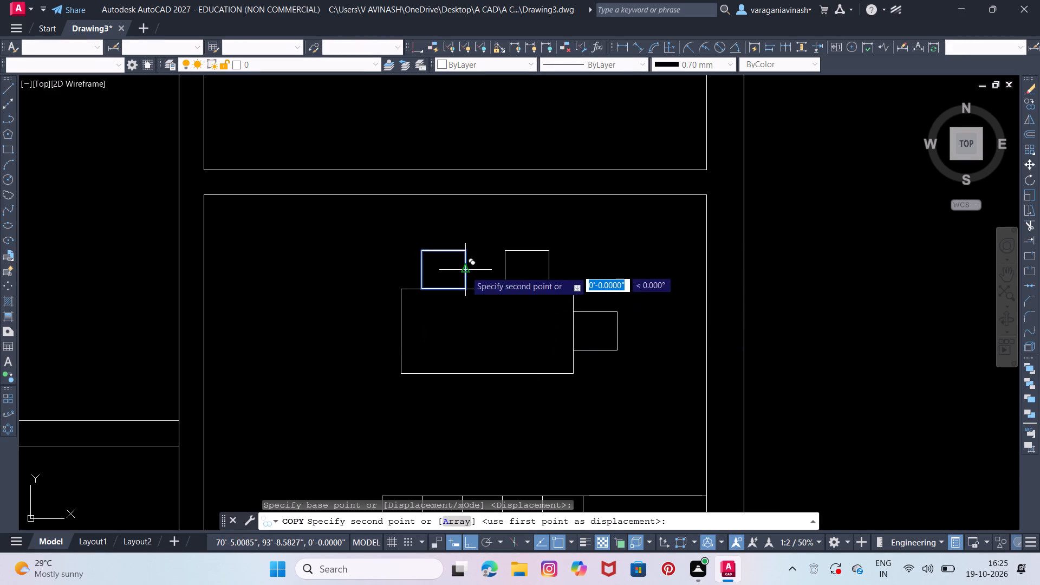
click(404, 334)
right_click(405, 334)
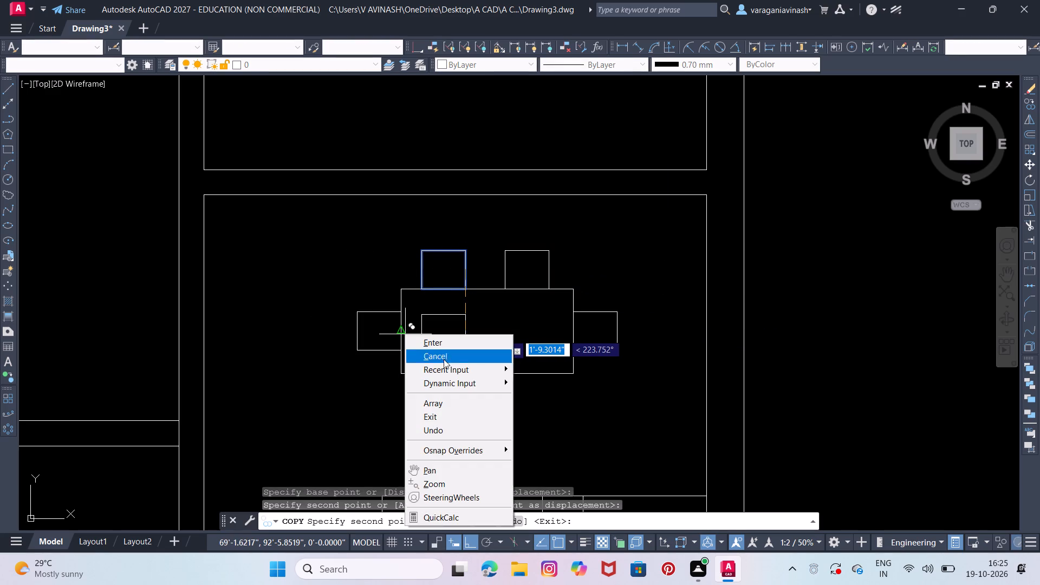
click(450, 346)
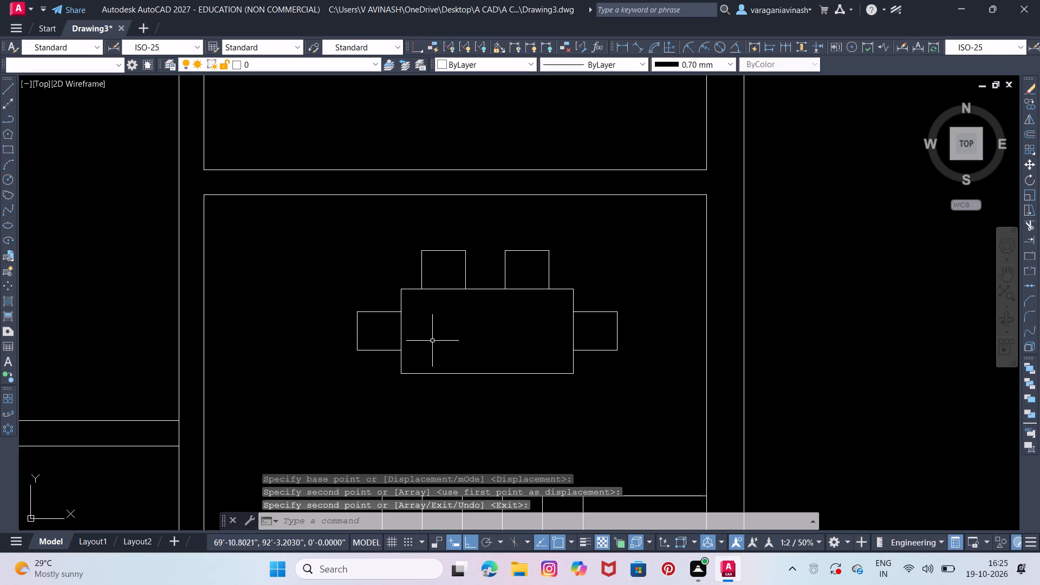
Copy the west chair twice onto the table's south edge, placing the copies opposite the two north chairs.
click(390, 311)
right_click(391, 310)
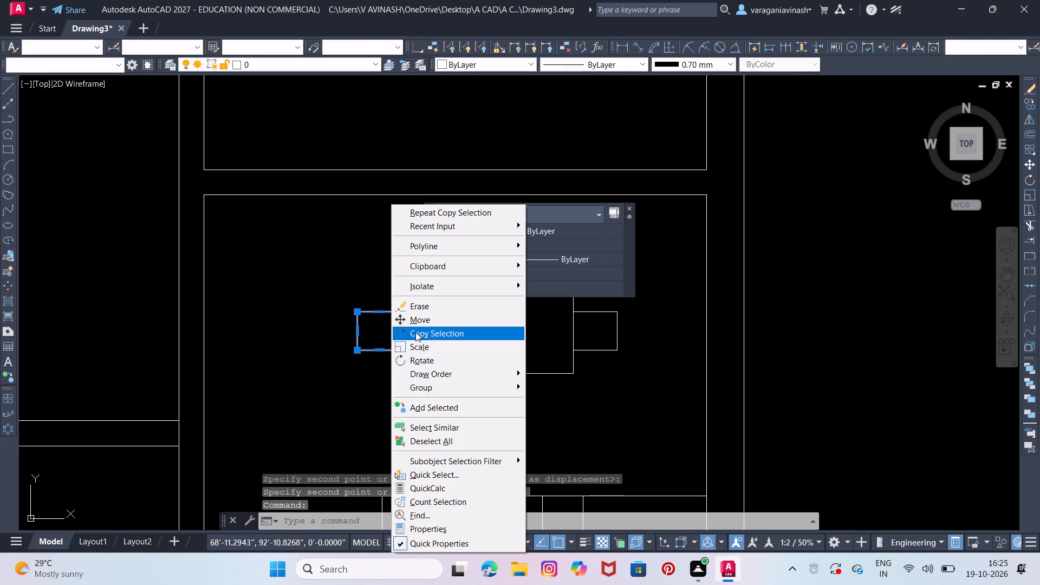
click(454, 337)
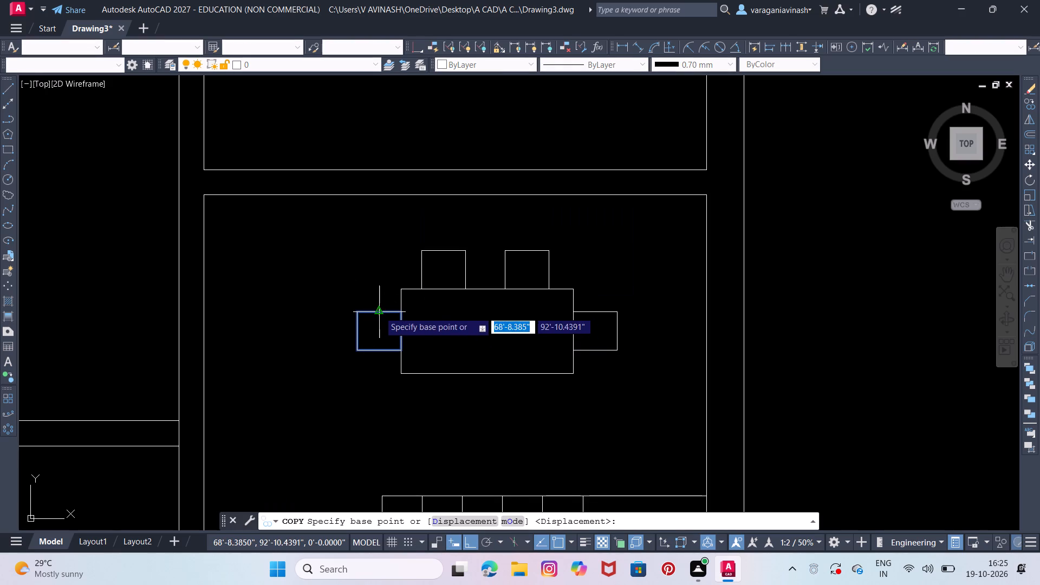
click(379, 311)
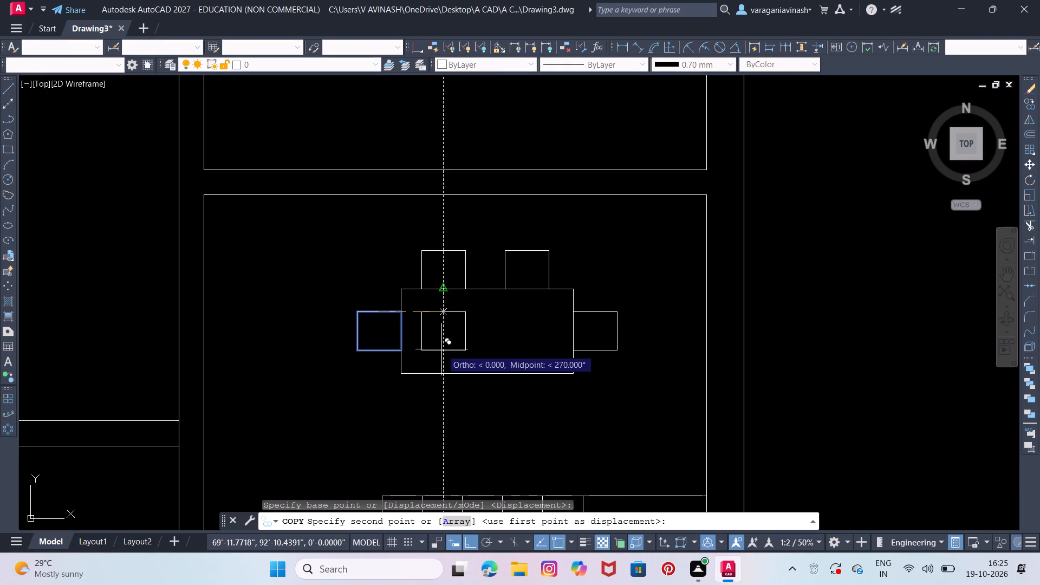
click(443, 374)
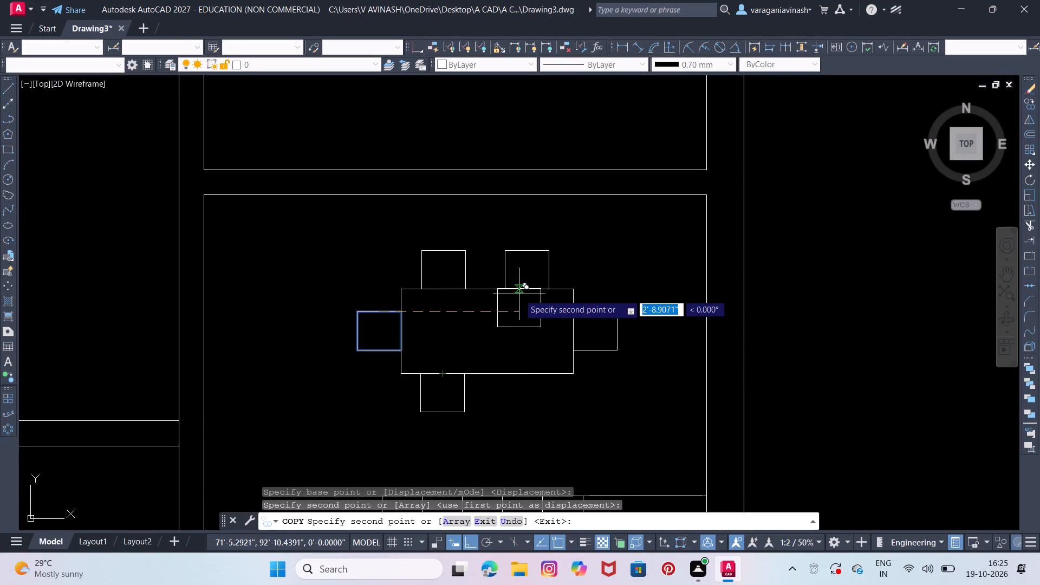
click(528, 372)
key(Escape)
key(Escape)
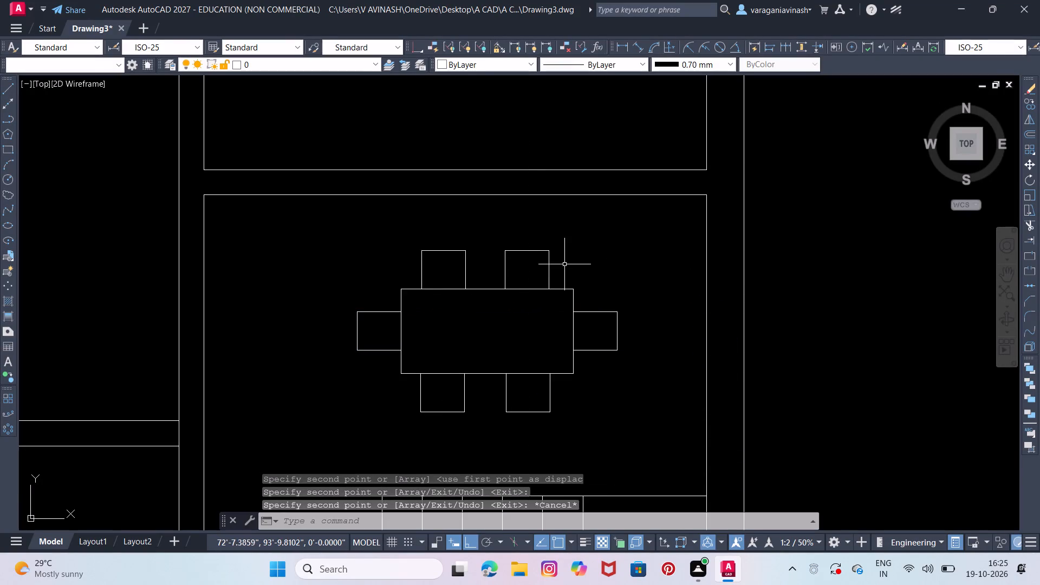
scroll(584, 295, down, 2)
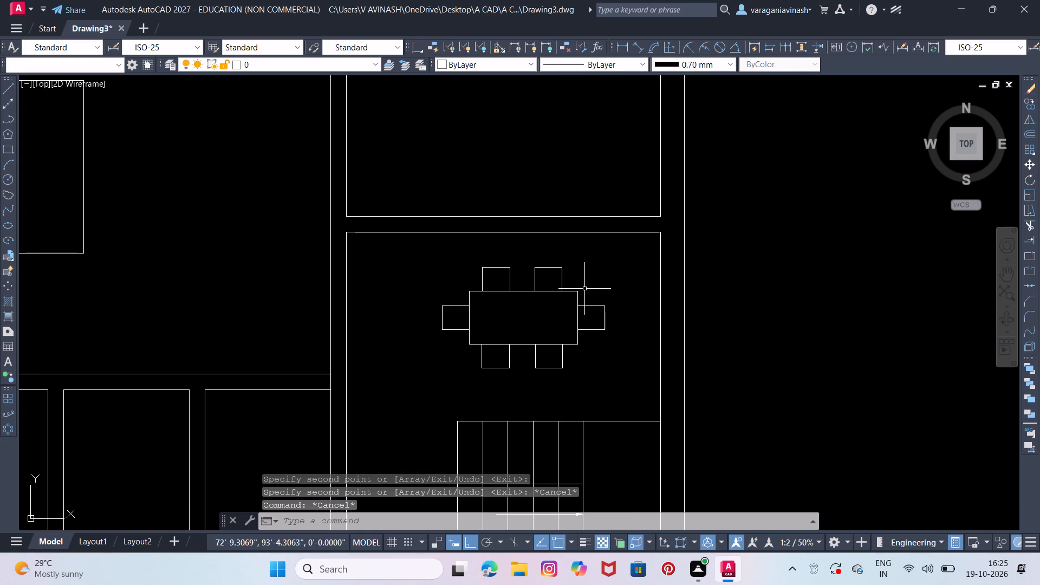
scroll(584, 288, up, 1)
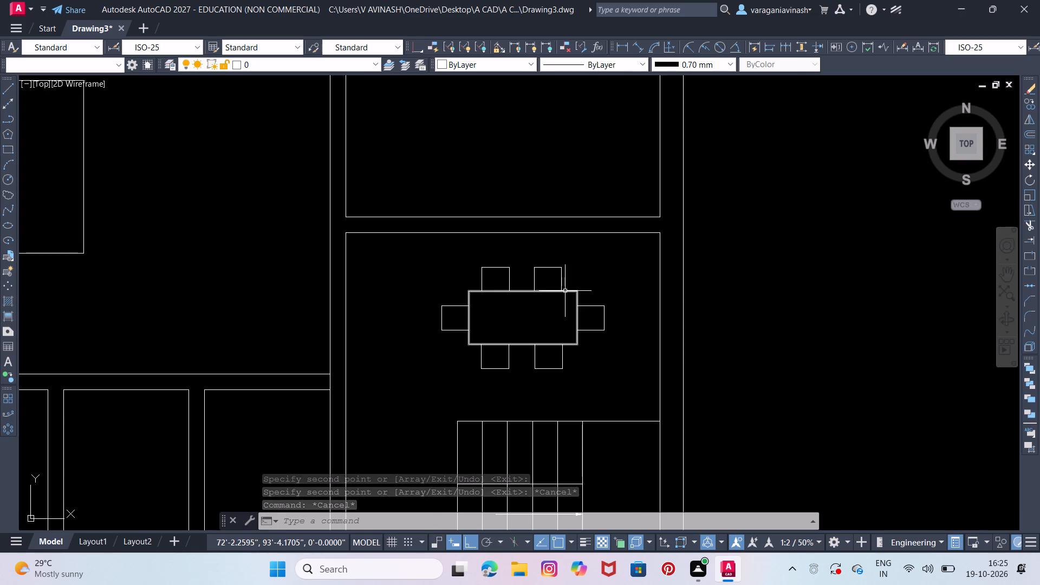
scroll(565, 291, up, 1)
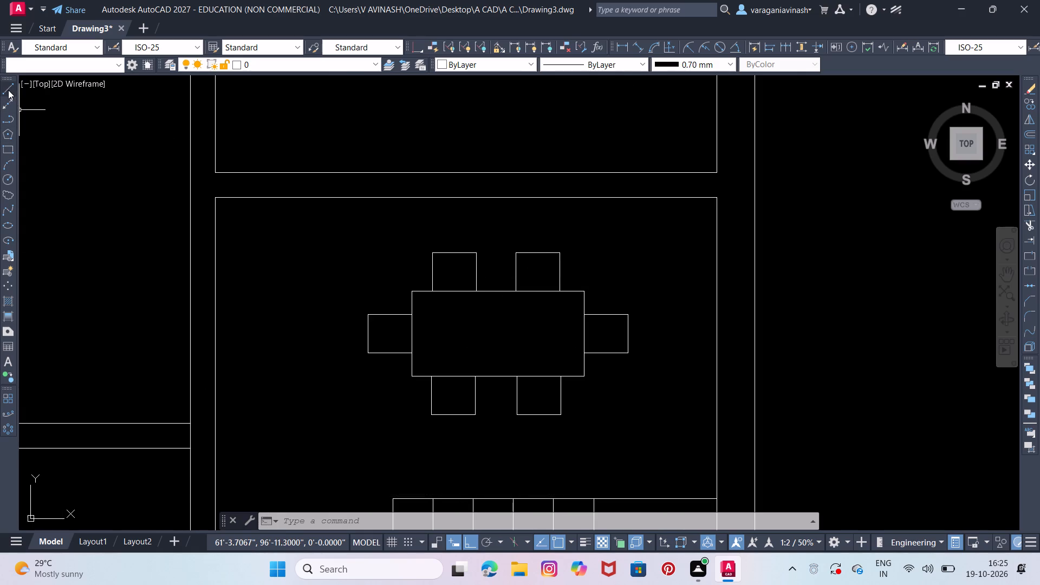
Fillet the northeast corner of the chair at the table's northwest with a 0.1' radius.
key(f)
key(i)
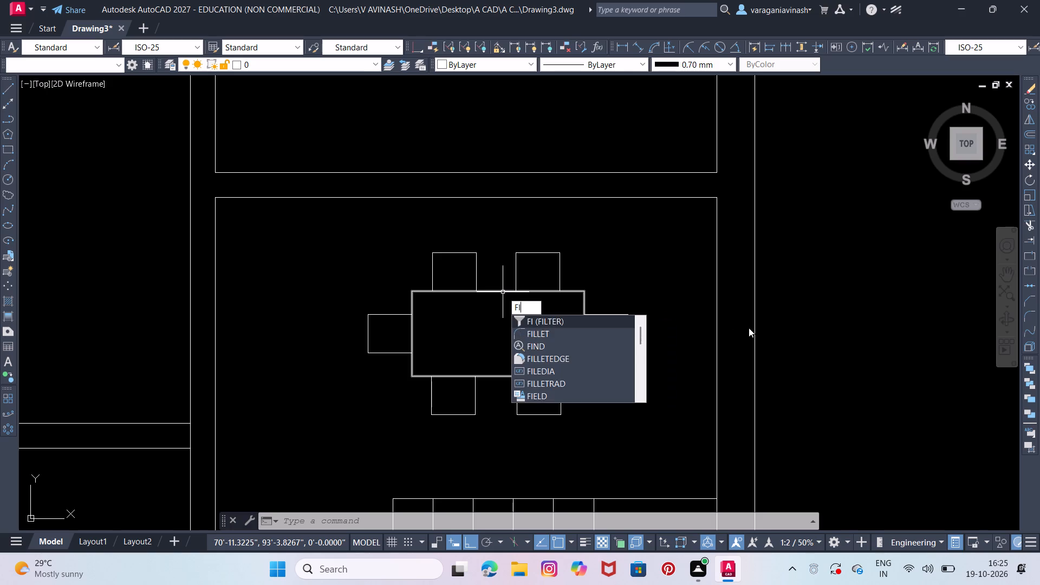
text(LL)
click(570, 336)
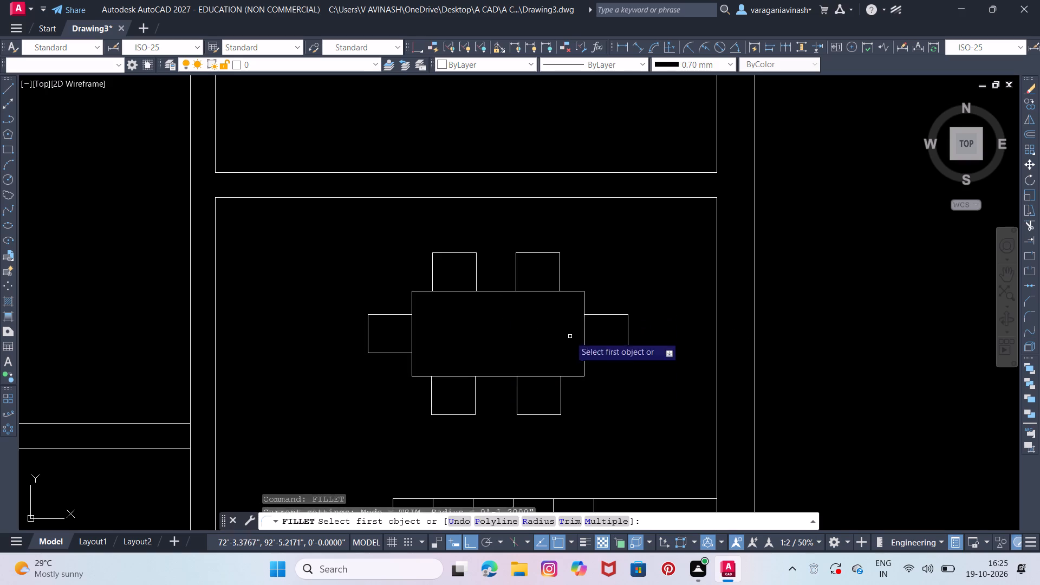
middle_drag(506, 297, 470, 330)
scroll(408, 278, up, 1)
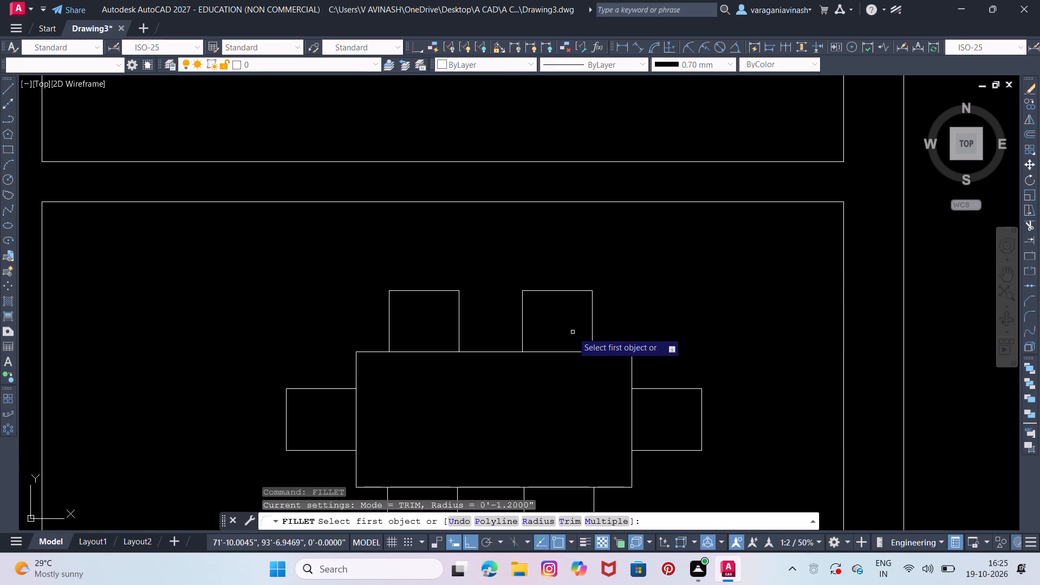
key(r)
key(Return)
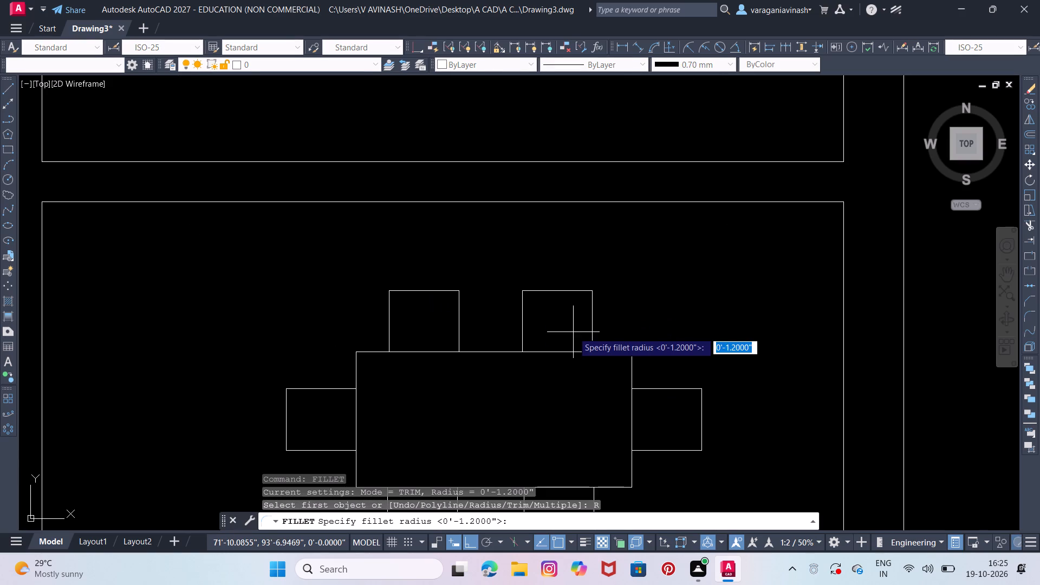
text(0.1')
key(Return)
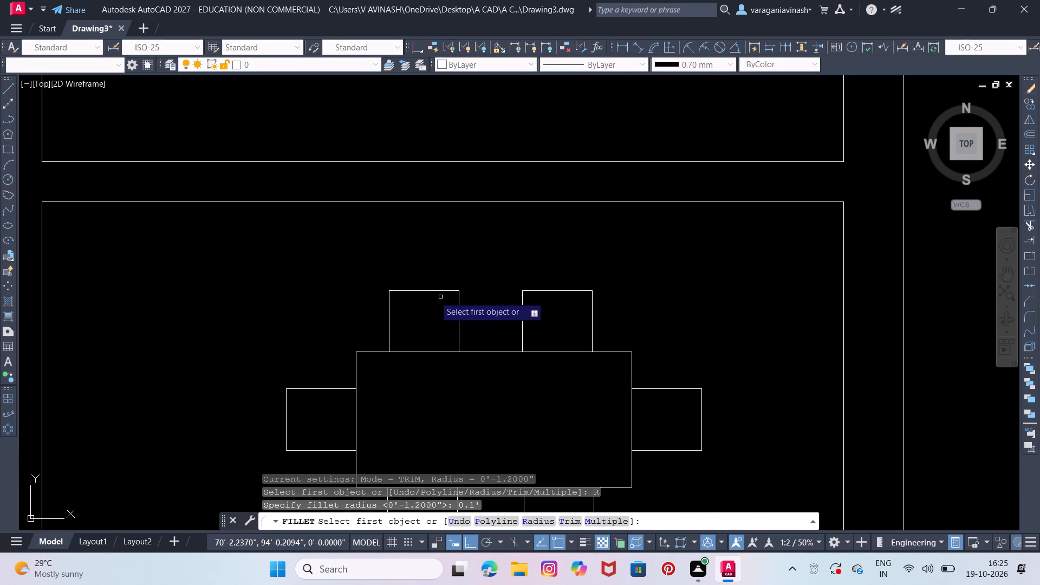
click(434, 290)
click(459, 308)
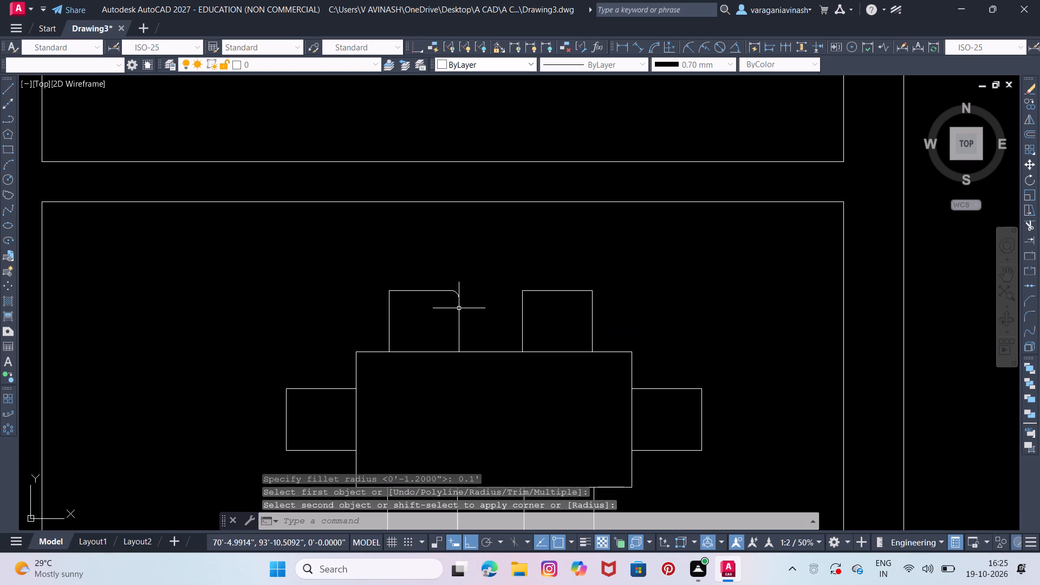
key(Escape)
Fillet the northwest corner of the same chair with a 0.1' radius.
text(FI)
click(432, 347)
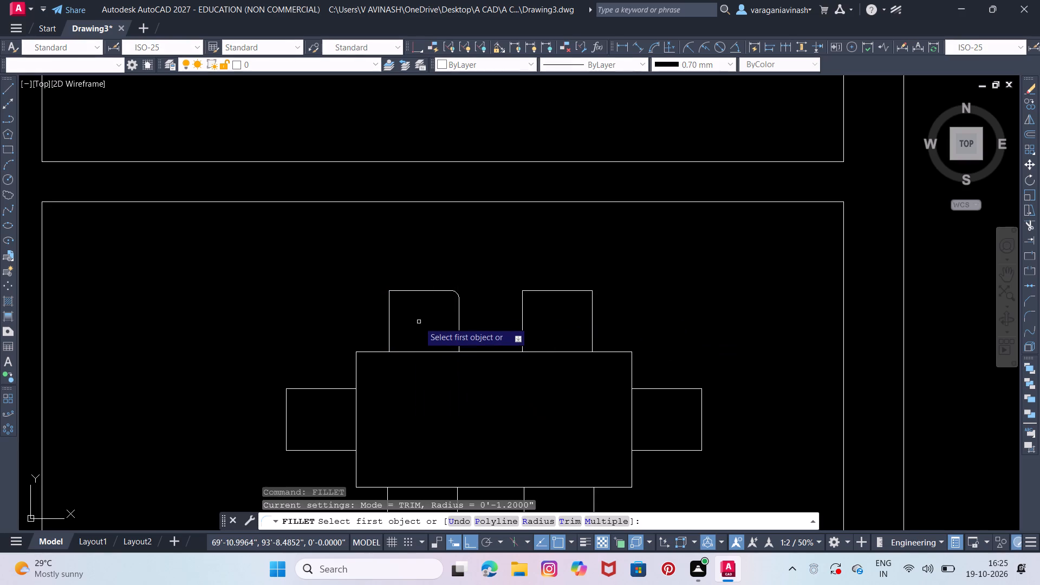
key(r)
key(Return)
text(0.1')
key(Return)
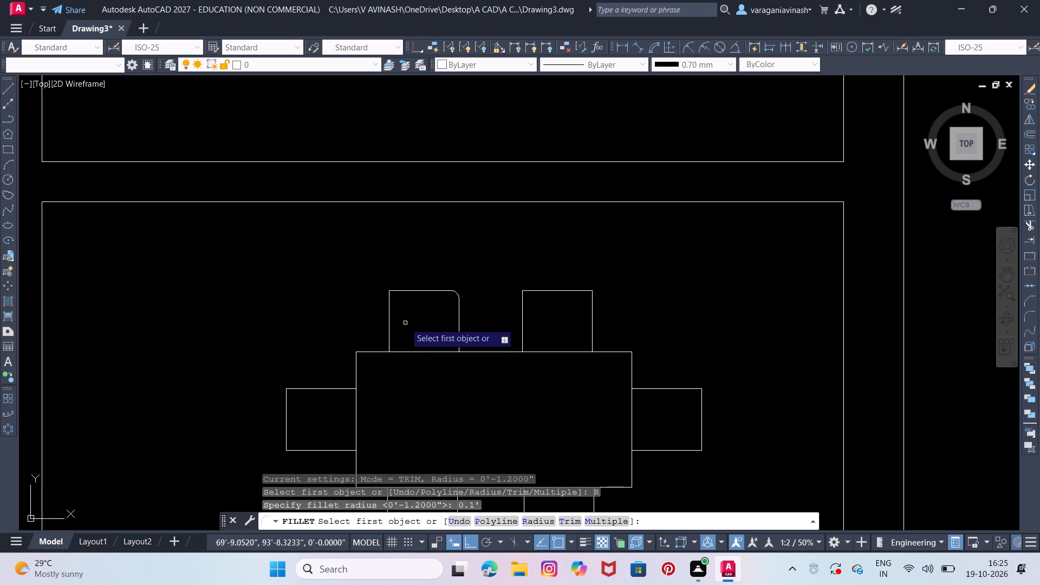
click(390, 335)
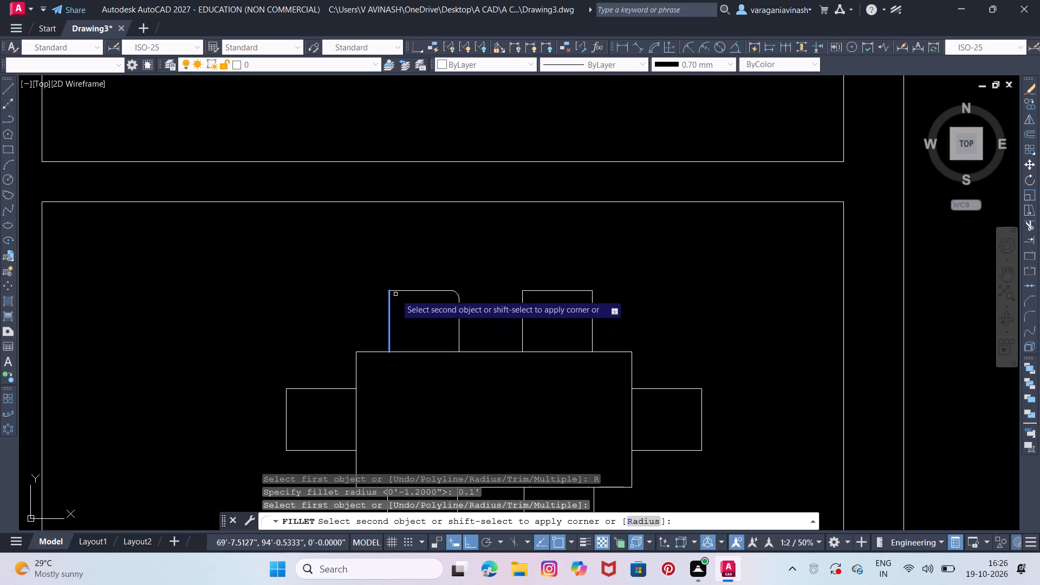
click(395, 290)
key(Escape)
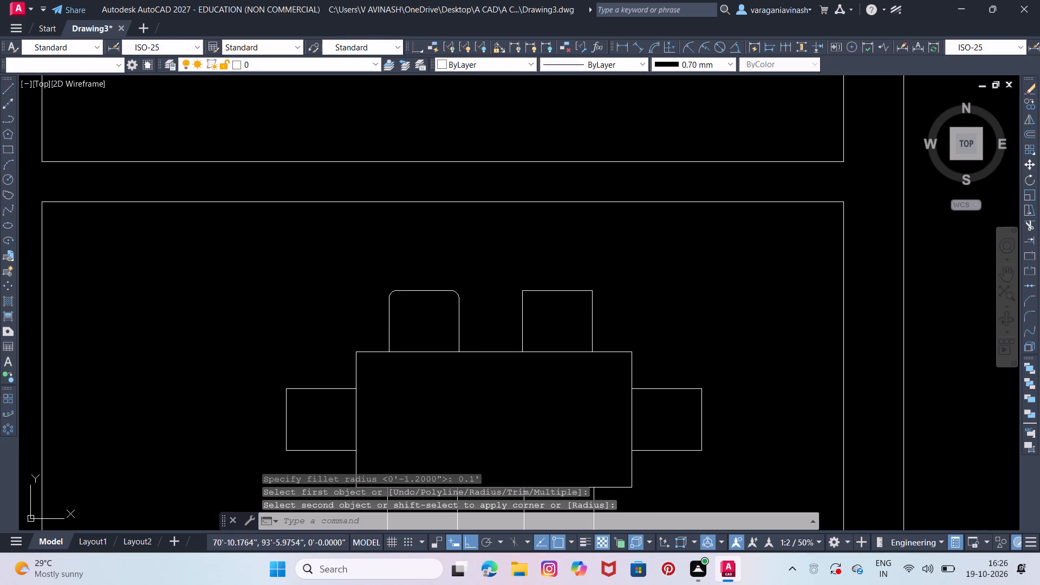
Fillet the southeast corner of the northwest chair, where it meets the table, with a 0.1' radius.
text(FI)
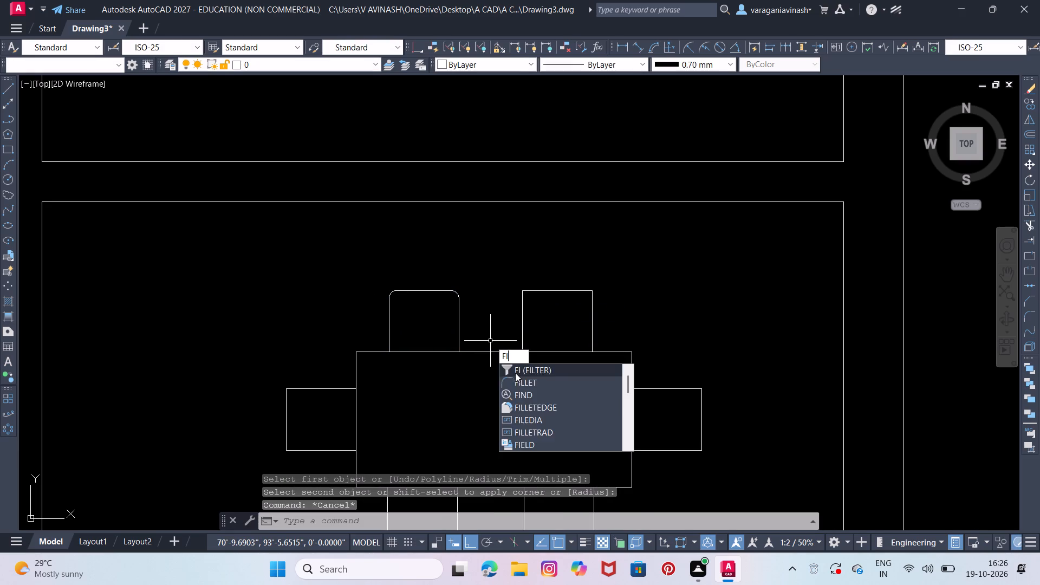
click(519, 379)
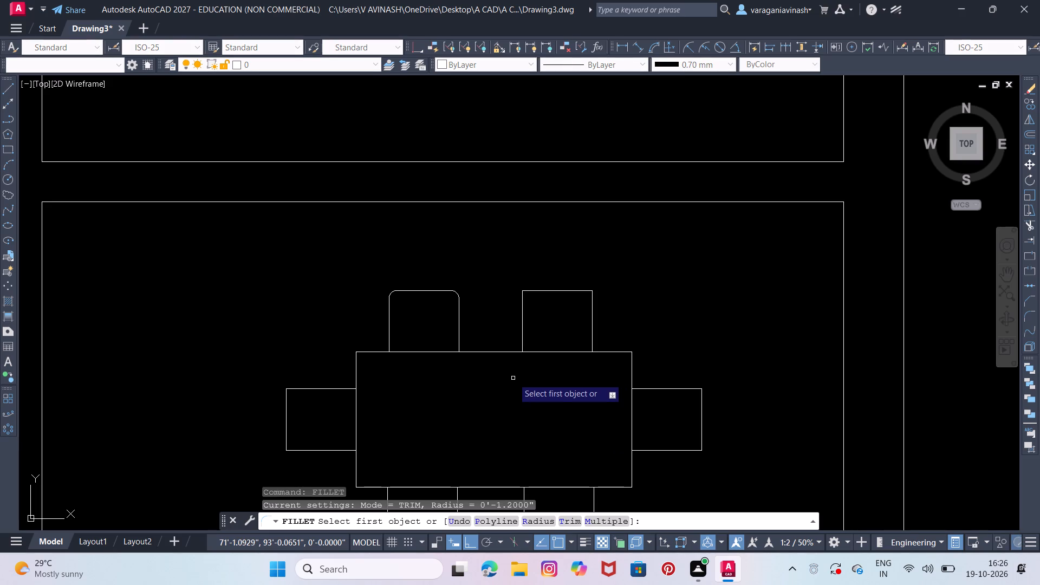
key(r)
key(Return)
text(0.1;)
key(BackSpace)
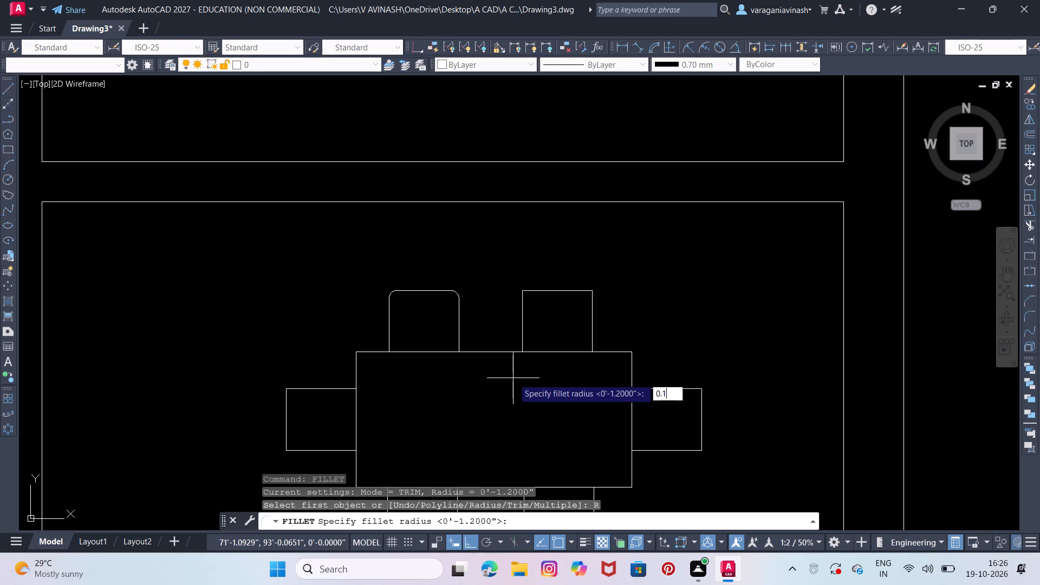
key(apostrophe)
key(Return)
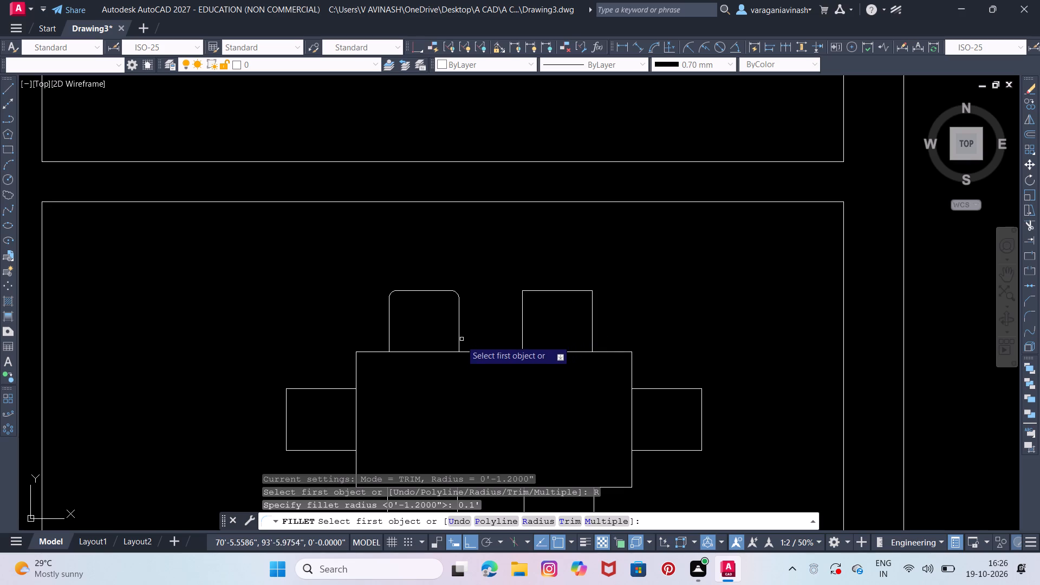
click(459, 342)
click(452, 351)
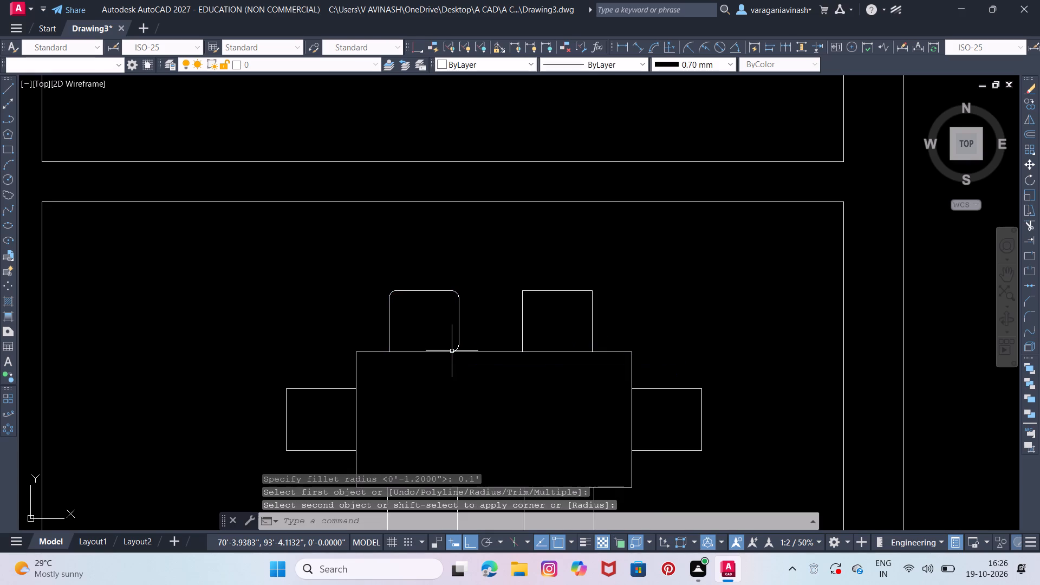
key(Escape)
key(Escape)
Fillet the southwest corner of the northwest chair with a 0.1' radius.
text(FIL)
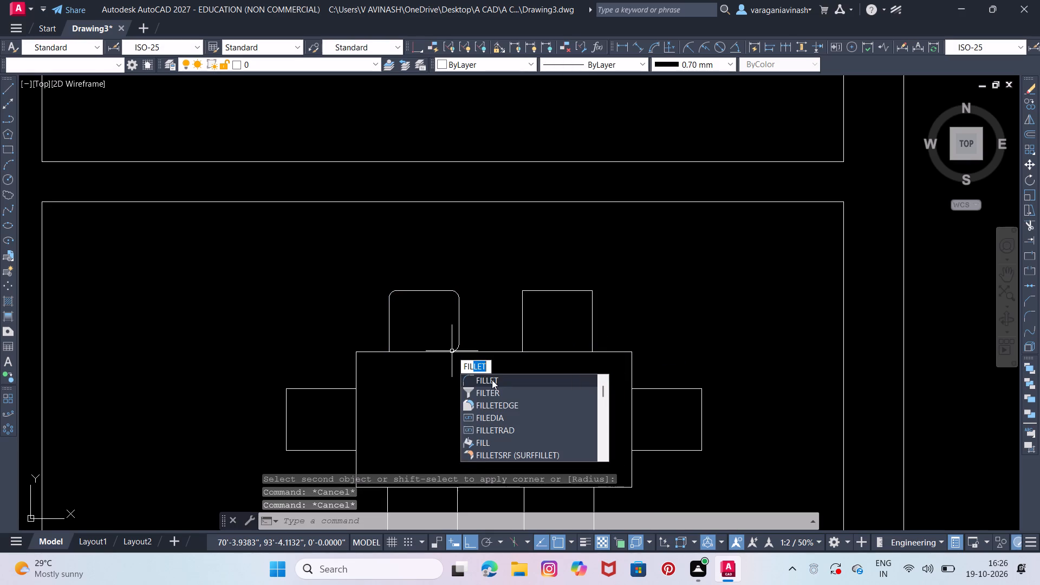
click(492, 380)
key(r)
key(Return)
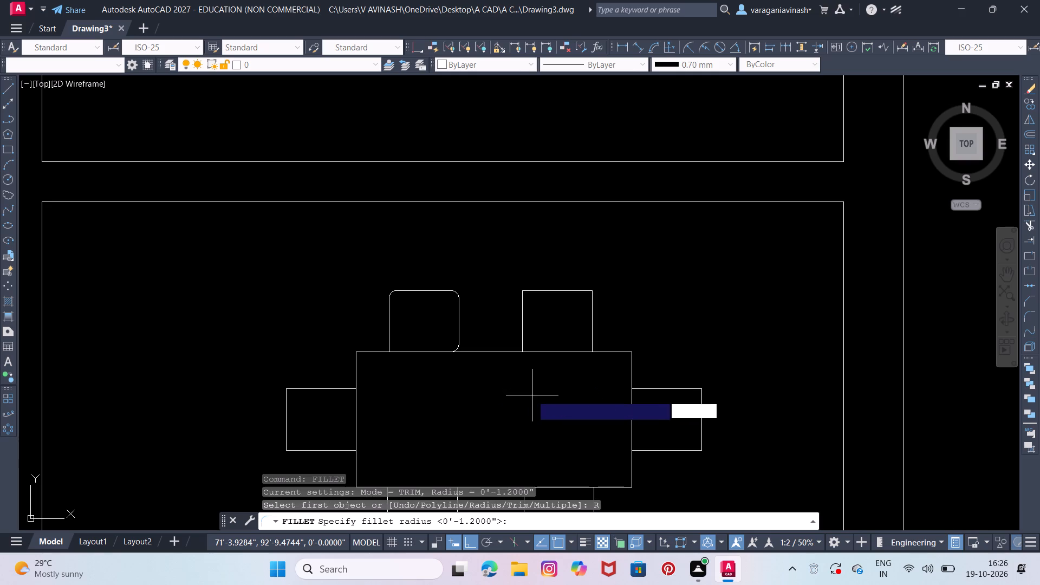
text(0.1')
key(Return)
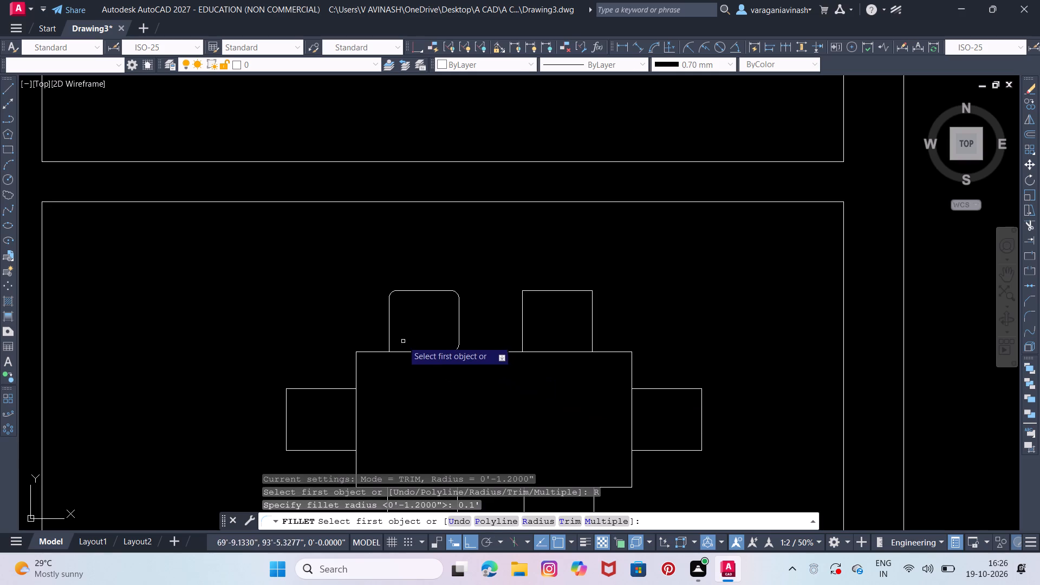
click(391, 337)
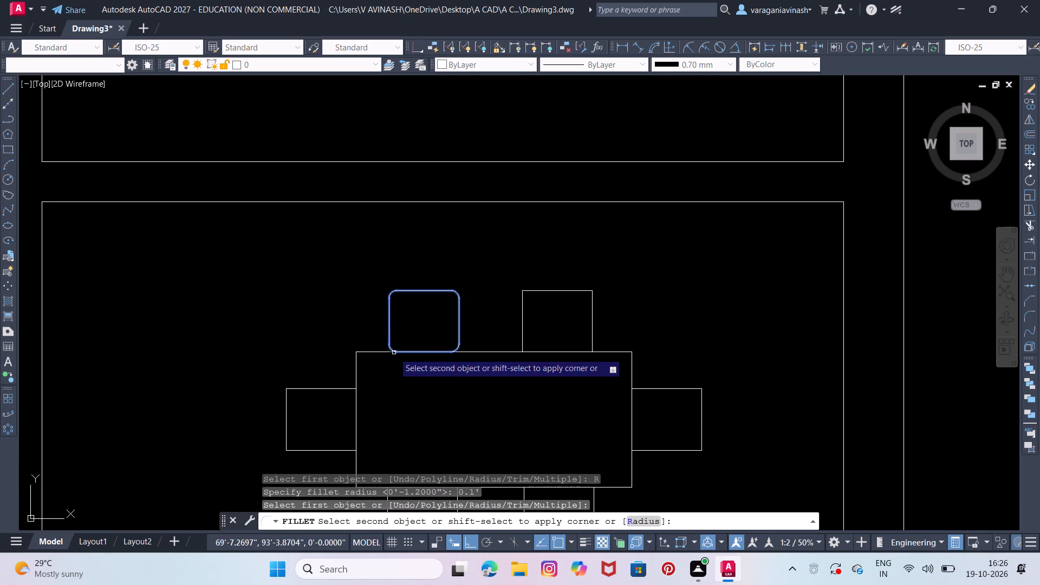
click(394, 353)
key(Escape)
key(Escape)
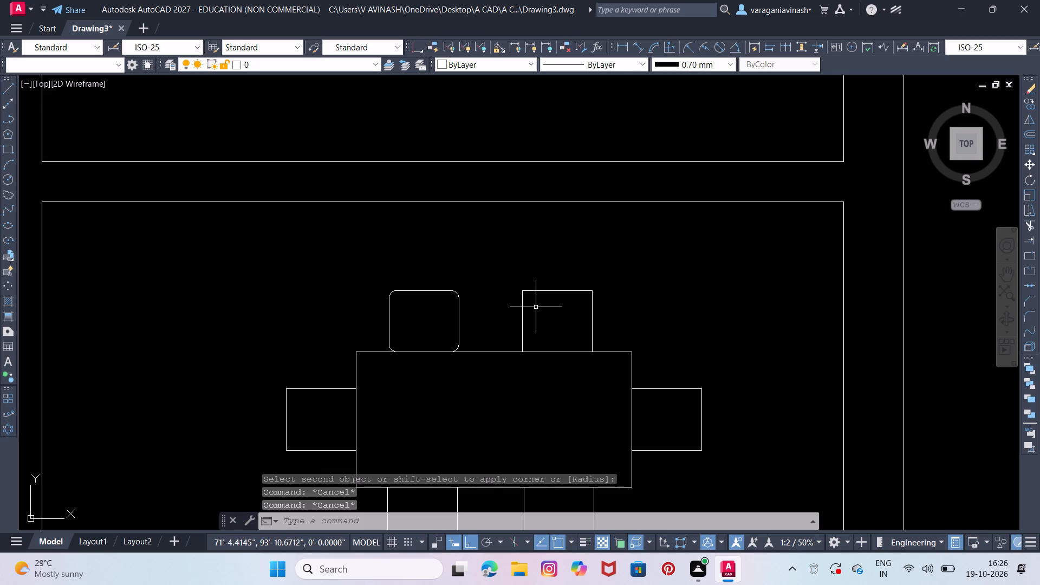
Erase the five square-cornered chairs around the table, keeping only the rounded northwest chair.
middle_drag(528, 301, 536, 209)
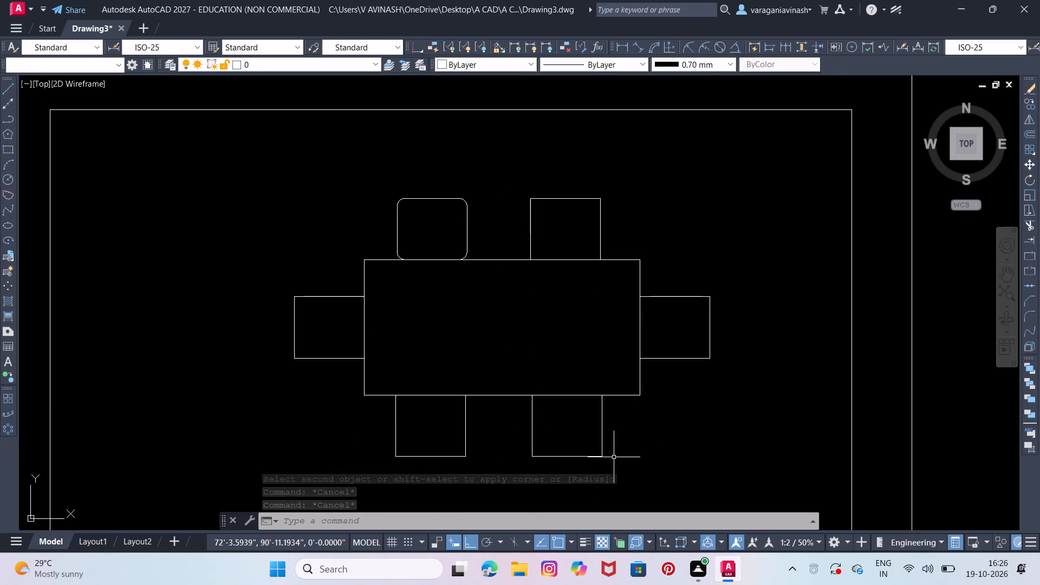
click(613, 458)
click(362, 432)
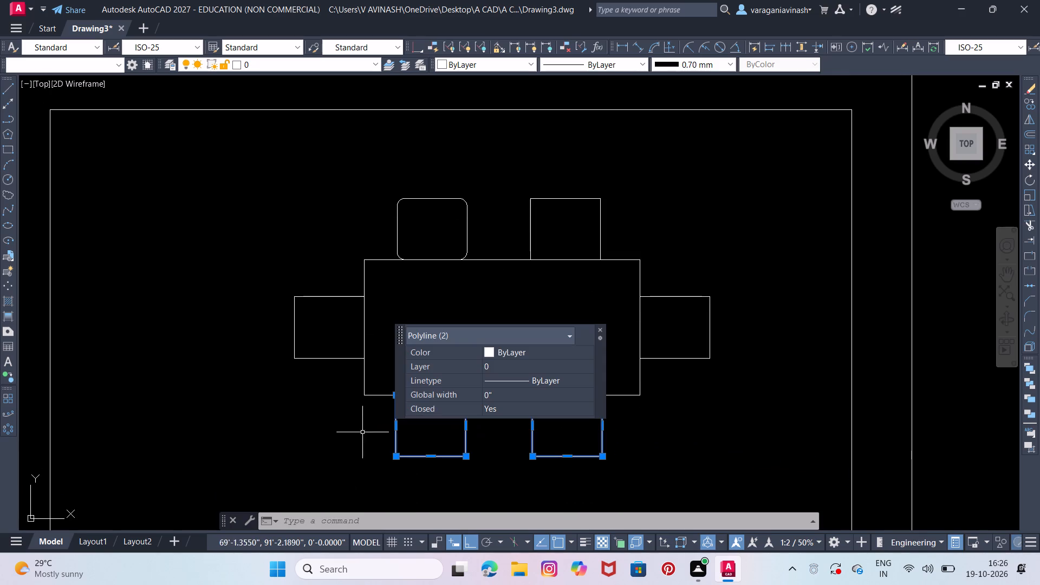
drag(730, 365, 729, 351)
click(693, 281)
drag(634, 211, 629, 210)
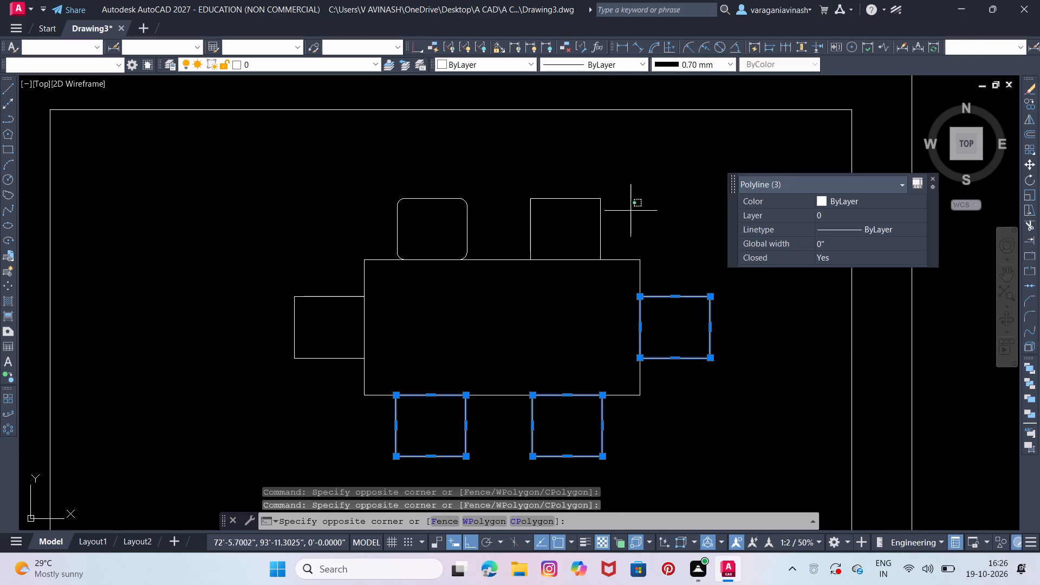
drag(629, 210, 621, 209)
click(517, 177)
click(341, 276)
click(269, 344)
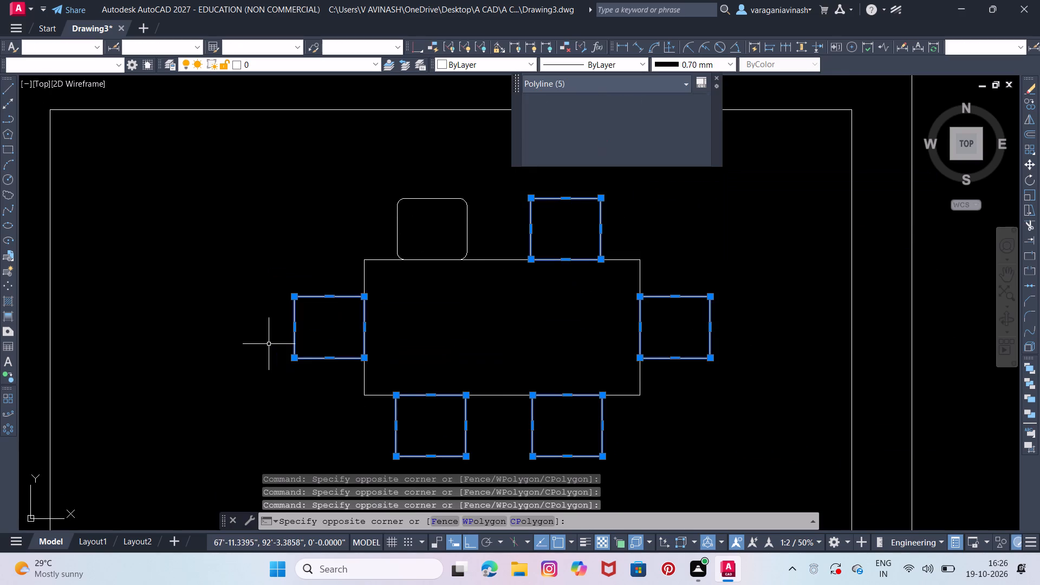
key(Delete)
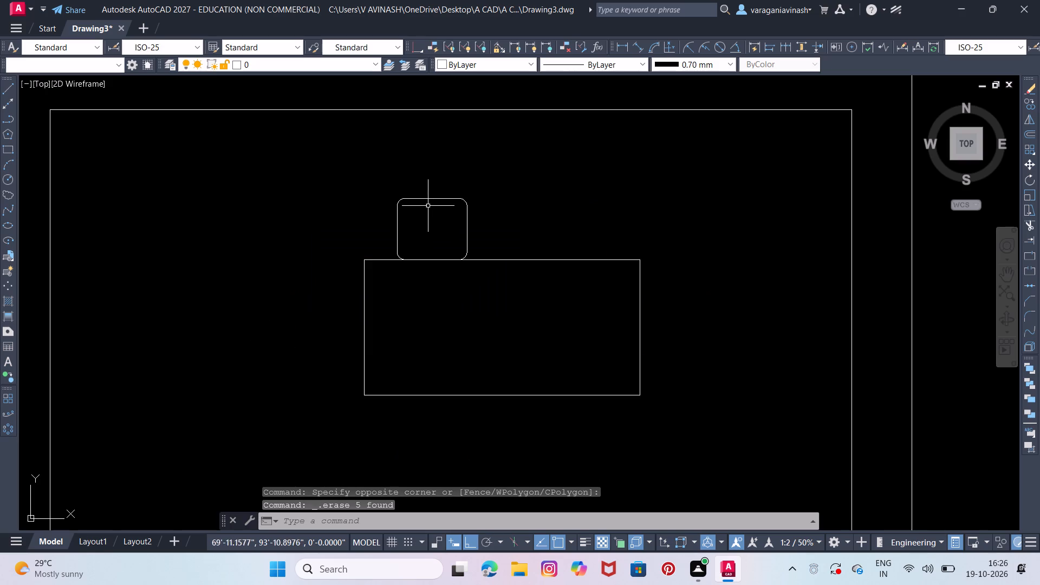
Copy the rounded chair about 1'-8" east along the table's north edge, using its south edge midpoint as the base point.
click(489, 188)
click(379, 213)
right_click(402, 225)
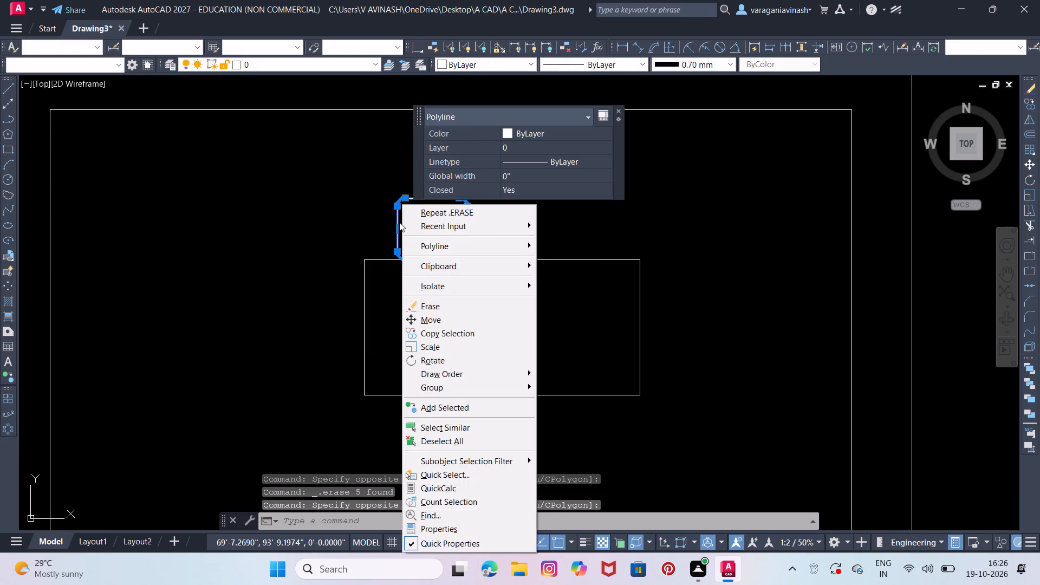
click(445, 334)
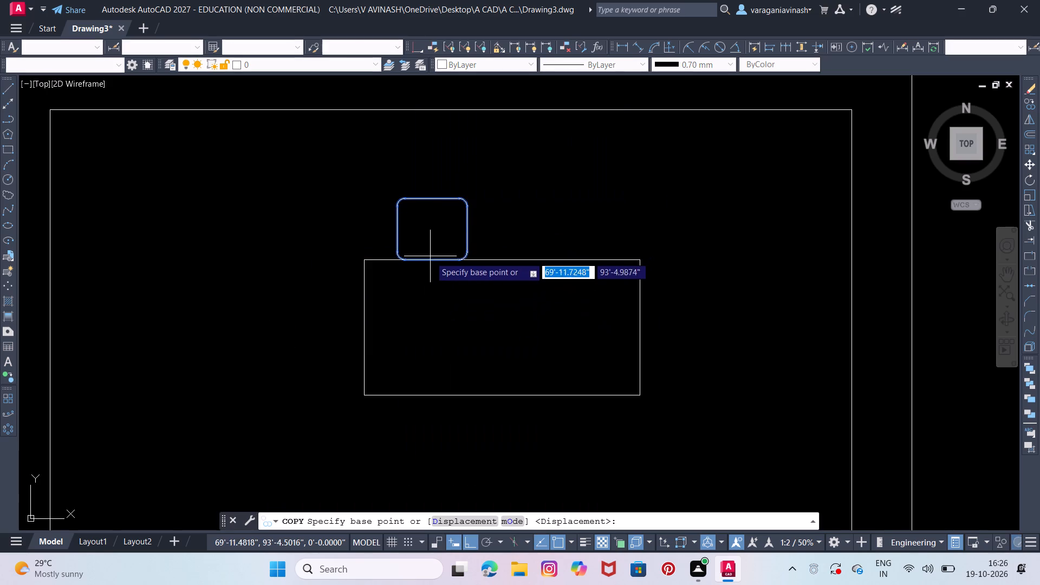
click(428, 261)
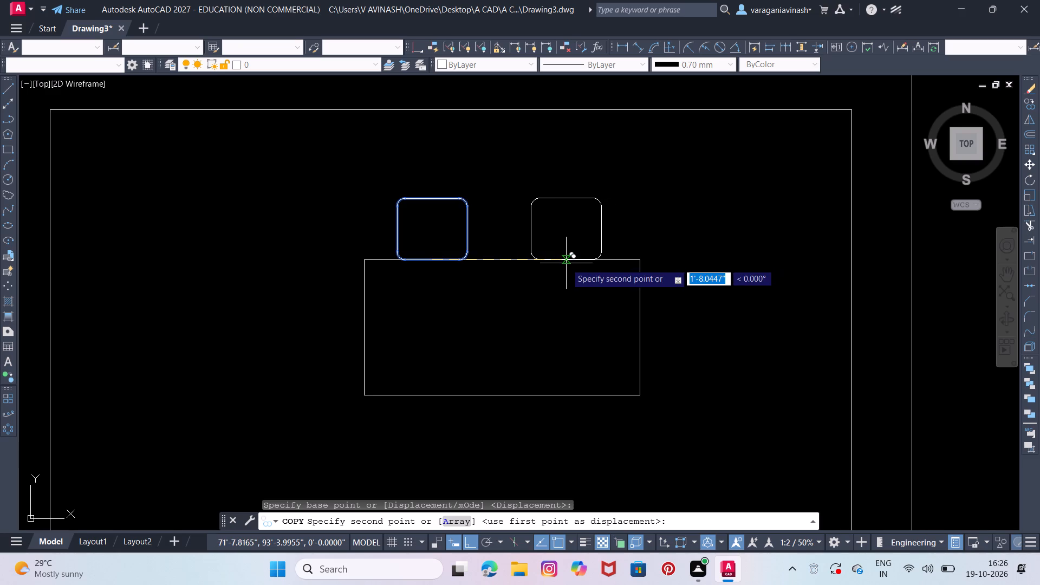
click(566, 263)
right_click(514, 251)
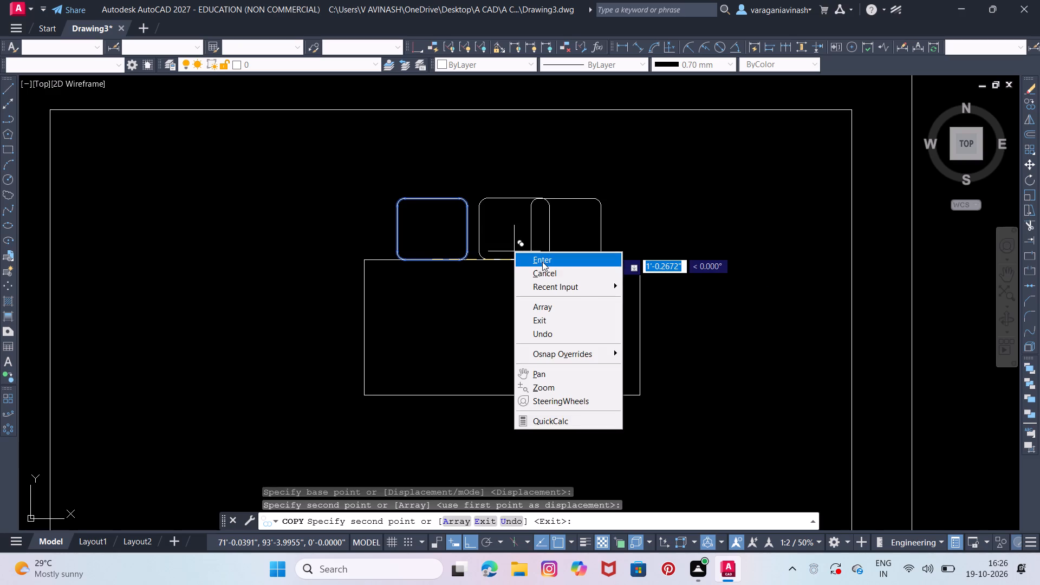
click(542, 262)
right_click(542, 261)
Copy the rounded northeast chair to the table's east side, its west edge midpoint on the midpoint of the table's east edge.
click(542, 244)
click(518, 233)
right_click(517, 233)
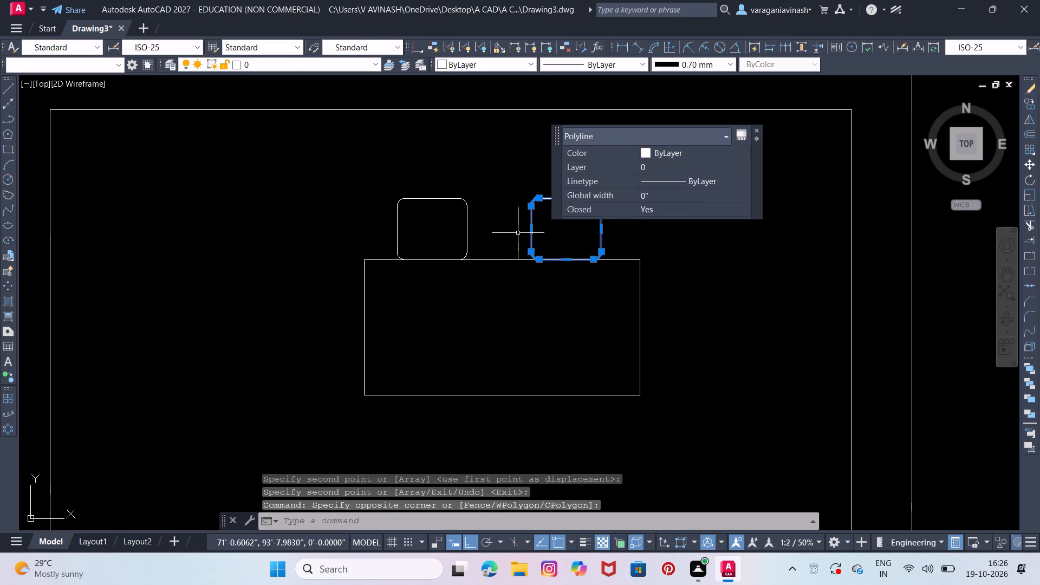
click(567, 338)
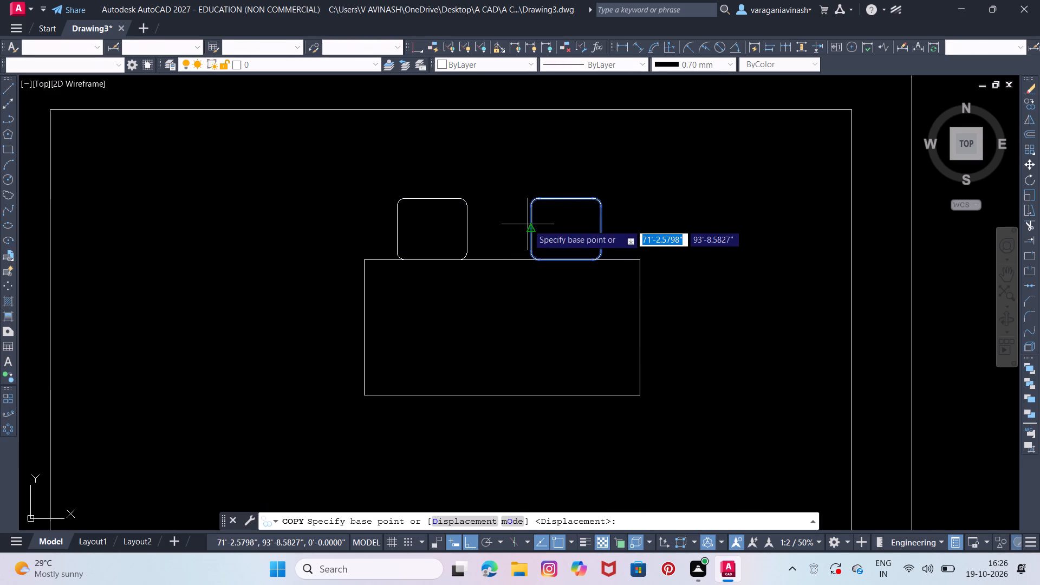
click(528, 226)
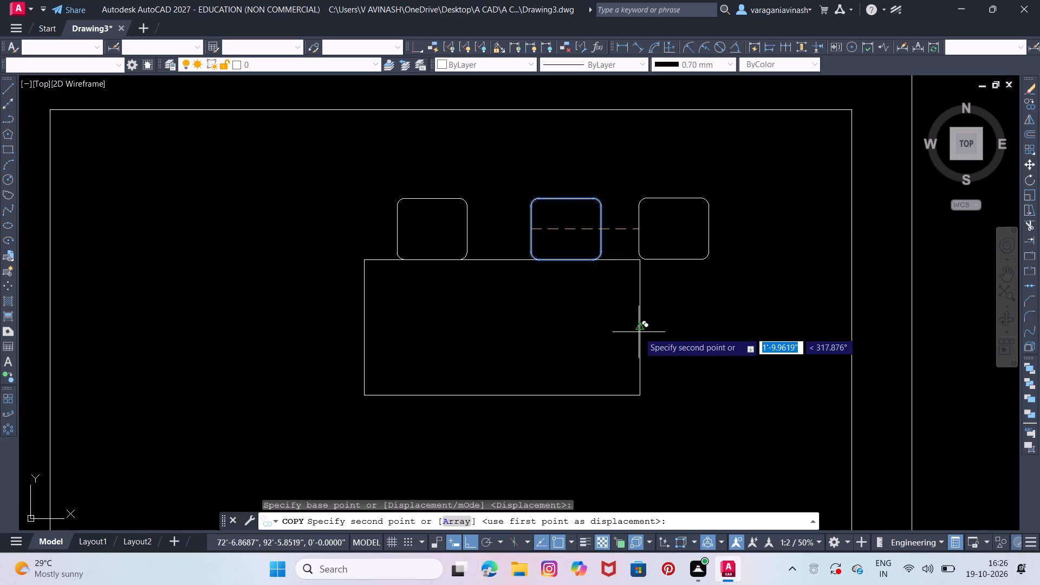
click(639, 330)
right_click(581, 216)
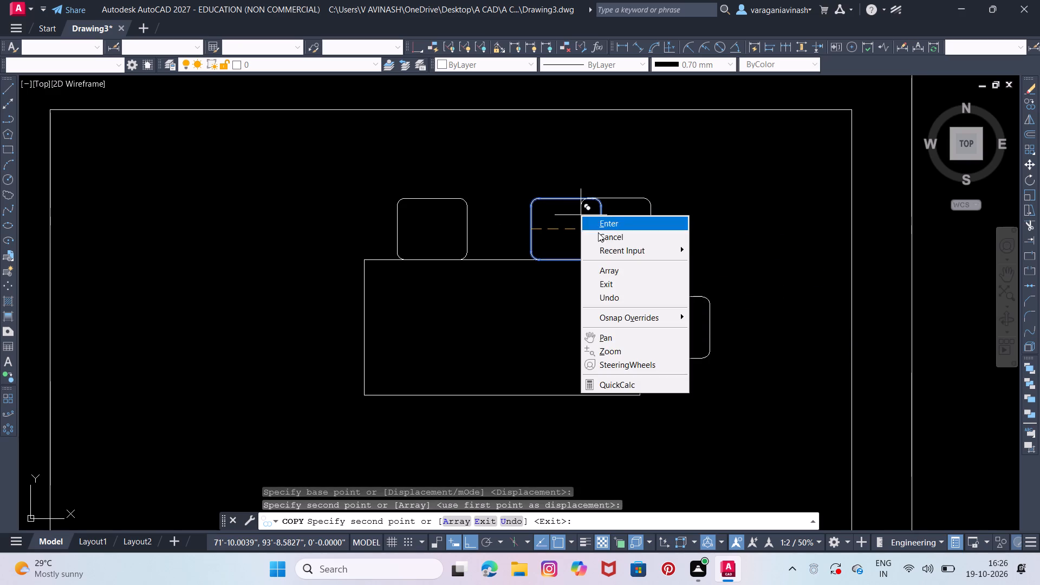
click(599, 234)
Copy the northeast chair about 4'-3.7" west, using the east chair's east edge midpoint and the table's west edge midpoint as reference points.
click(543, 225)
click(518, 204)
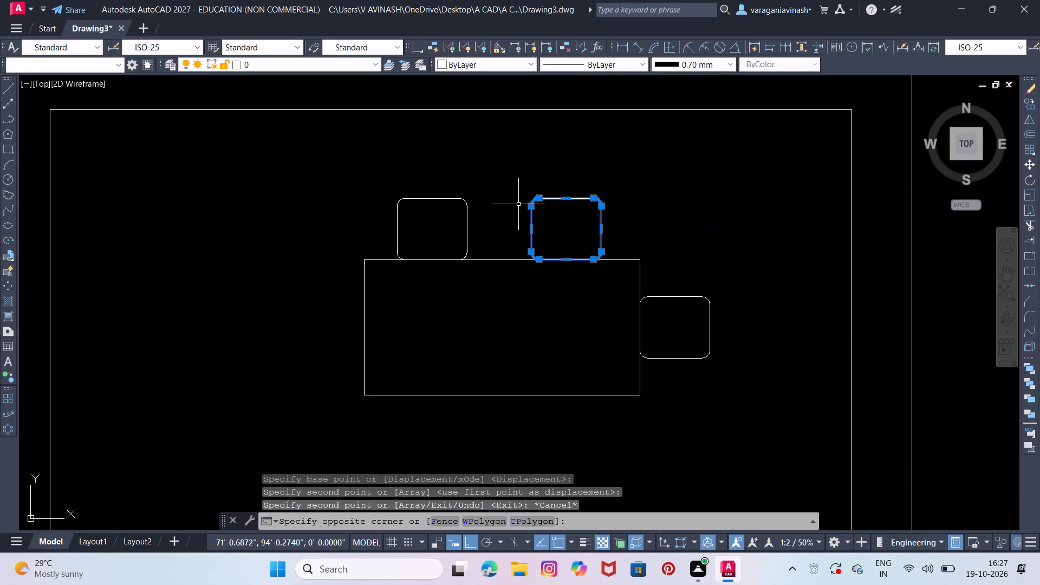
right_click(518, 204)
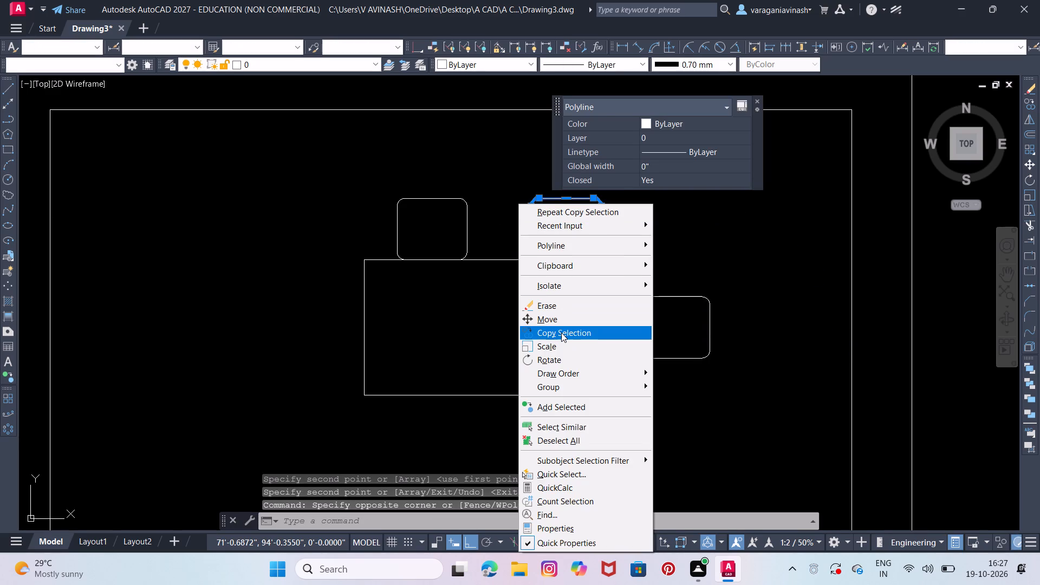
click(561, 333)
click(708, 330)
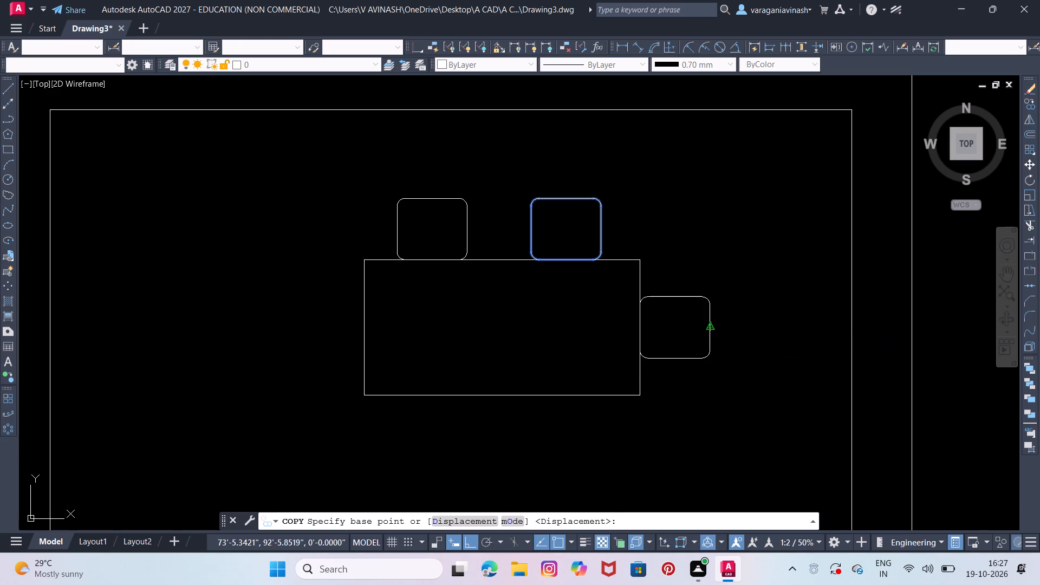
click(360, 328)
right_click(360, 329)
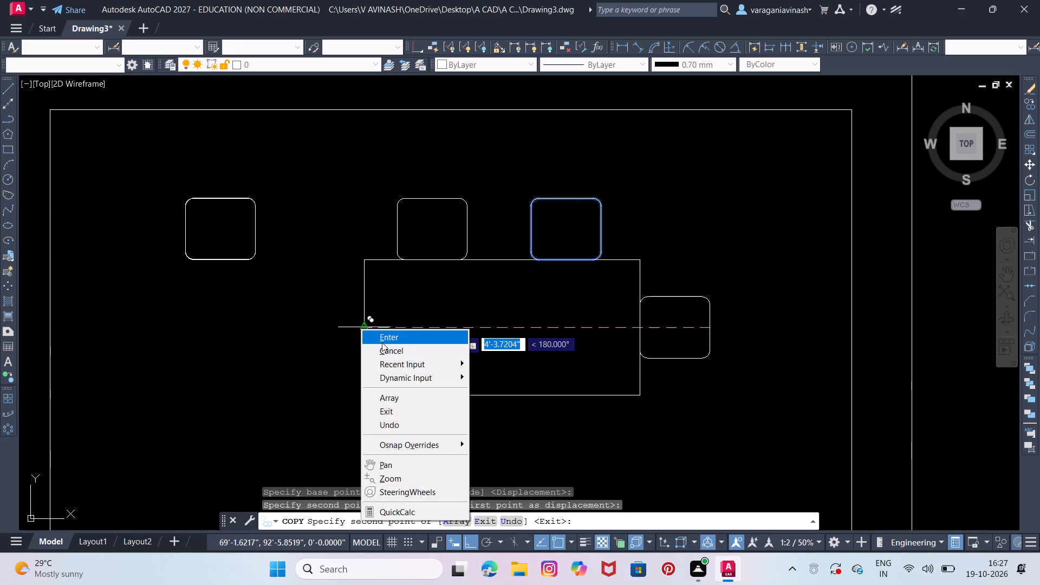
click(383, 339)
Move the detached chair copy so its east edge midpoint sits on the midpoint of the table's west edge.
click(297, 230)
click(227, 201)
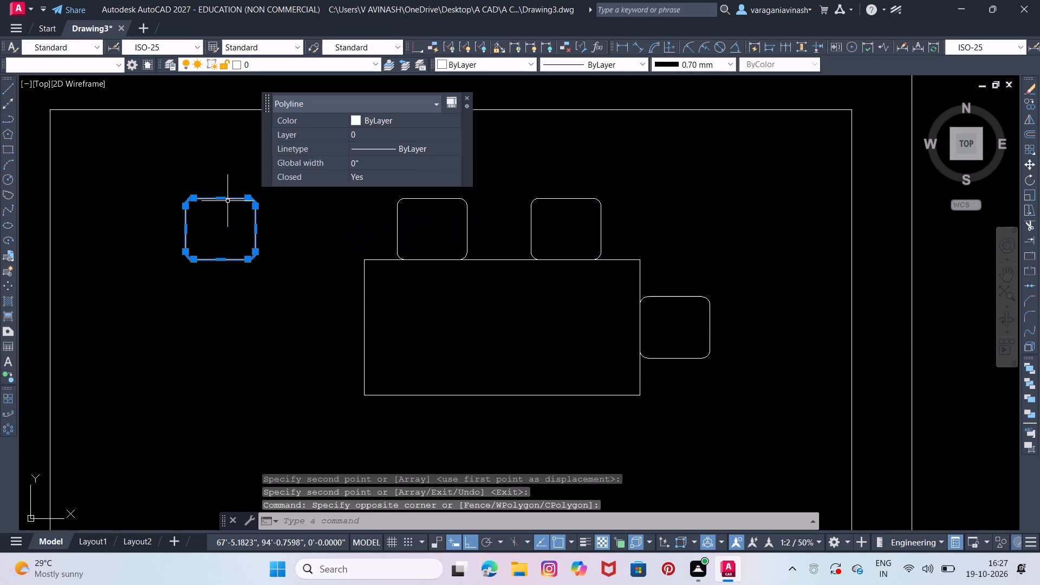
right_click(232, 201)
click(290, 316)
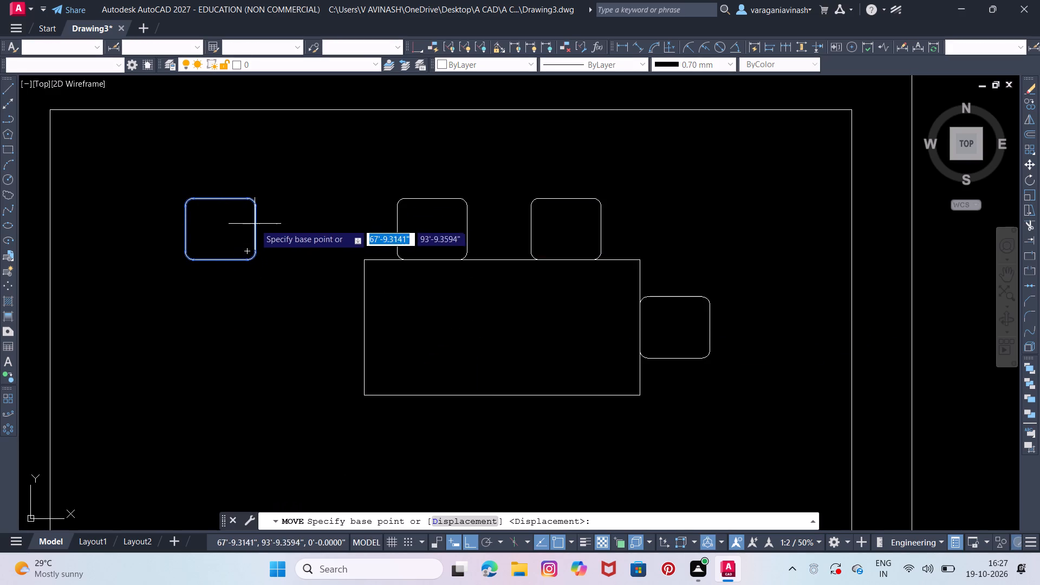
click(252, 227)
click(360, 329)
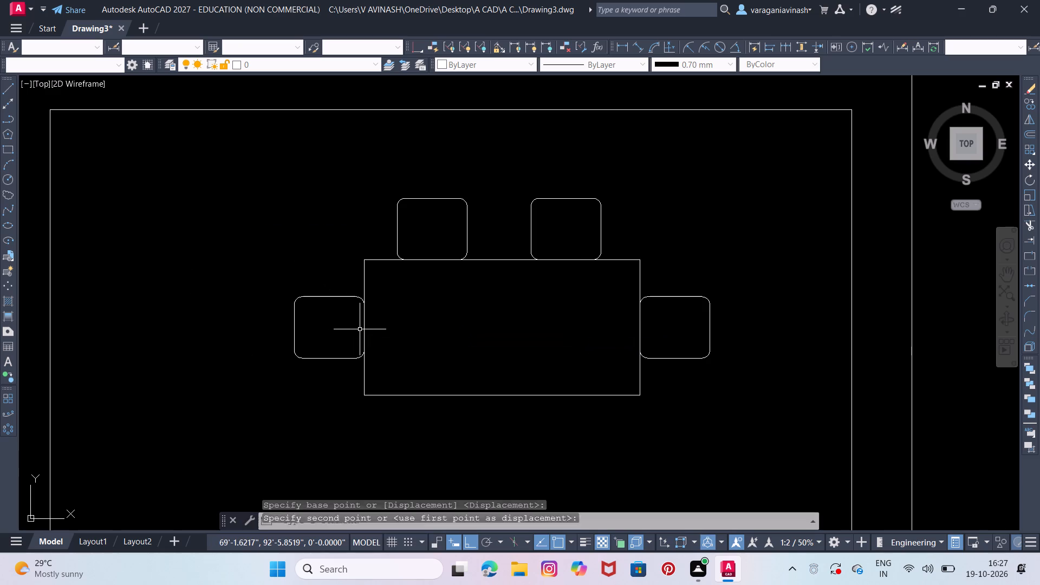
Copy the northwest chair twice to the table's south edge by its north edge midpoint, one directly opposite and one near the east end.
click(438, 197)
right_click(415, 217)
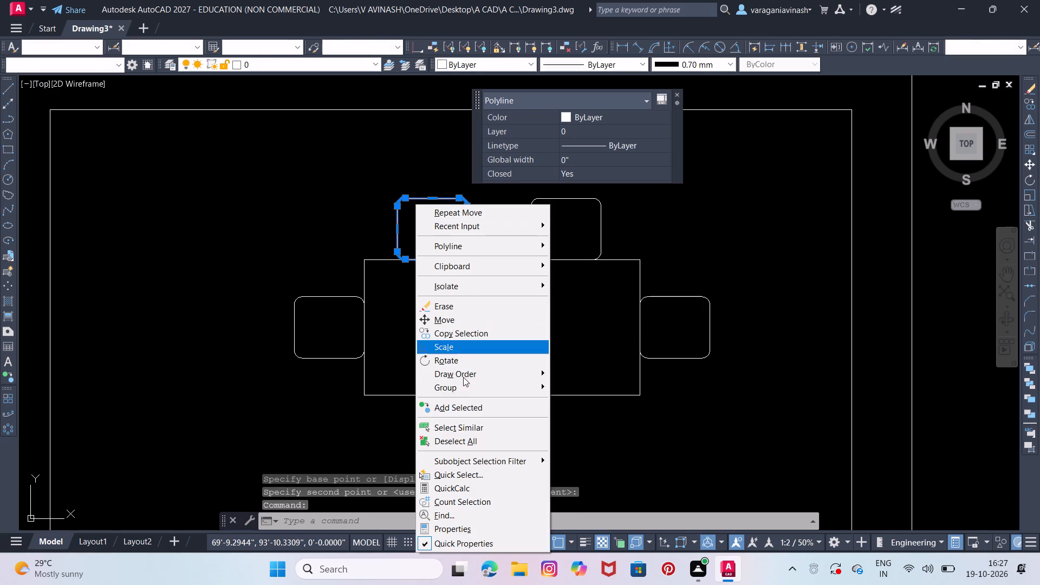
click(461, 337)
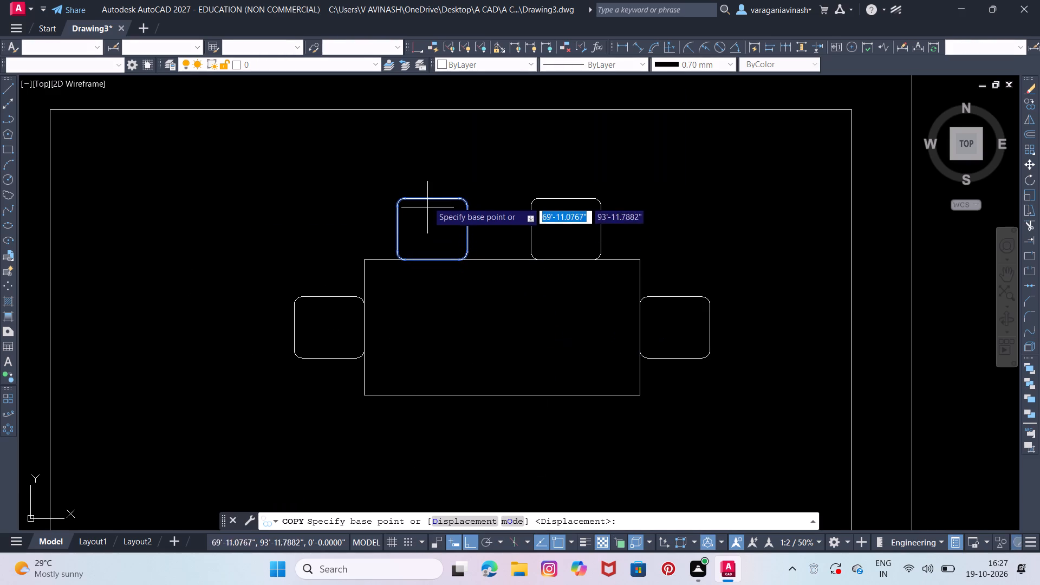
drag(432, 201, 432, 206)
click(430, 399)
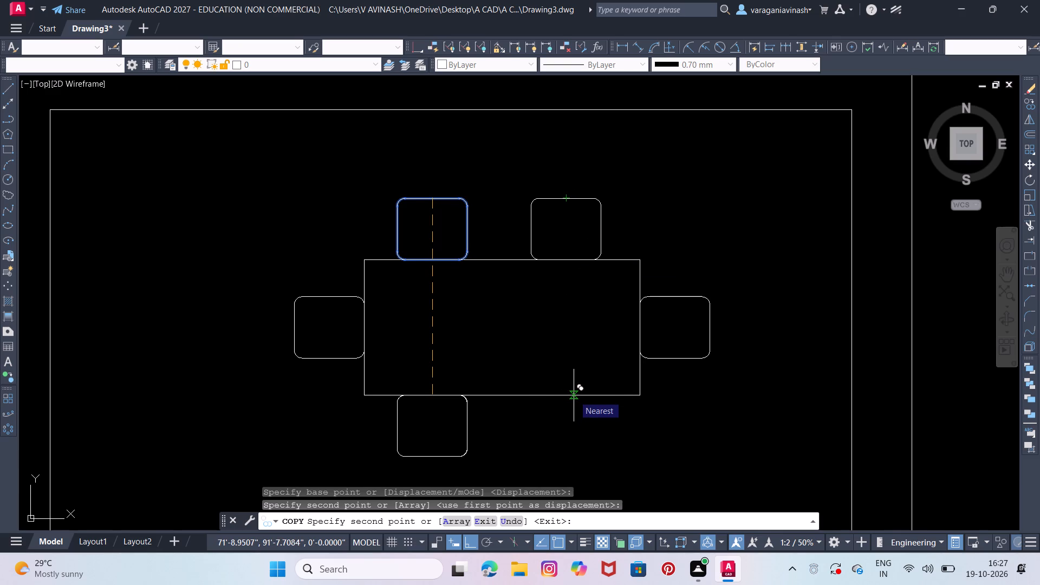
click(575, 395)
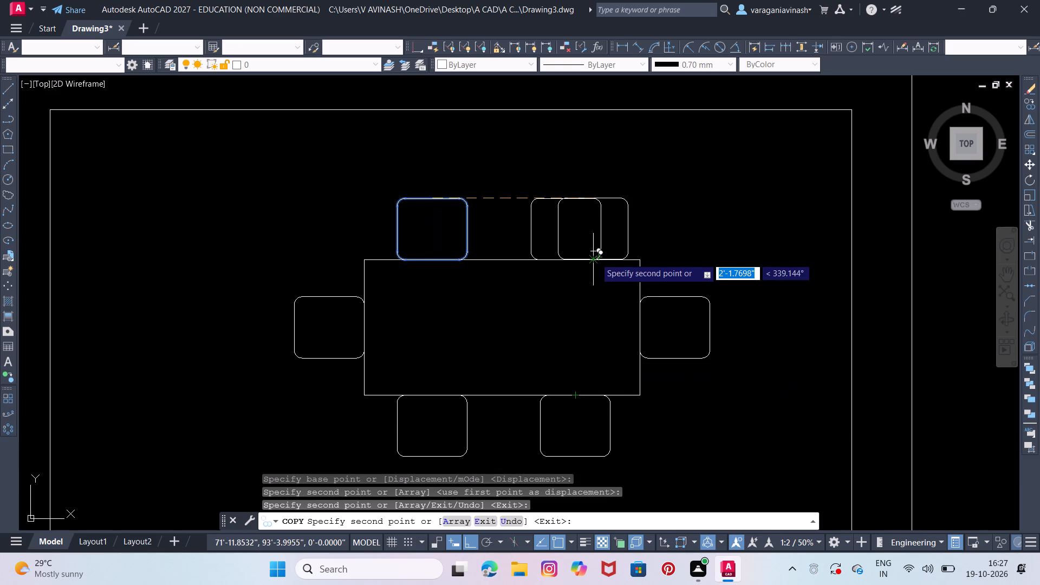
key(Escape)
Examine the six-chair dining set and its placement within the overall floor plan.
middle_drag(597, 257, 596, 227)
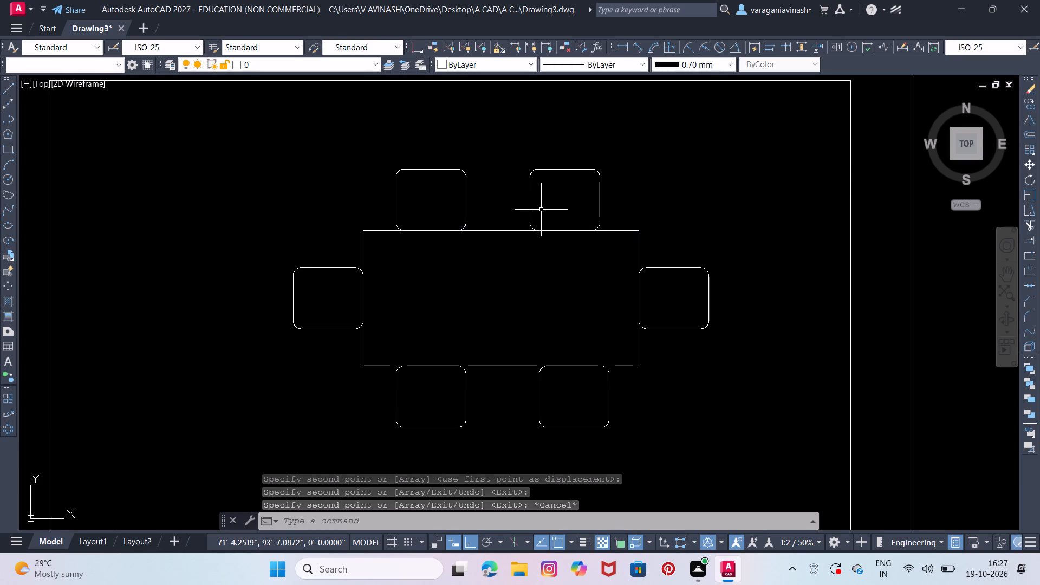
scroll(533, 205, down, 5)
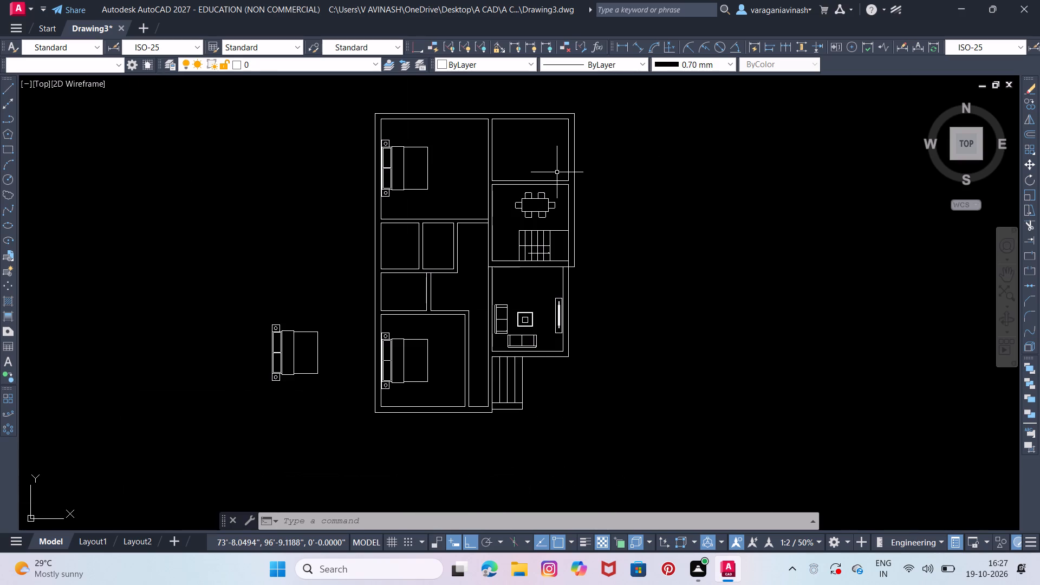
scroll(557, 172, up, 2)
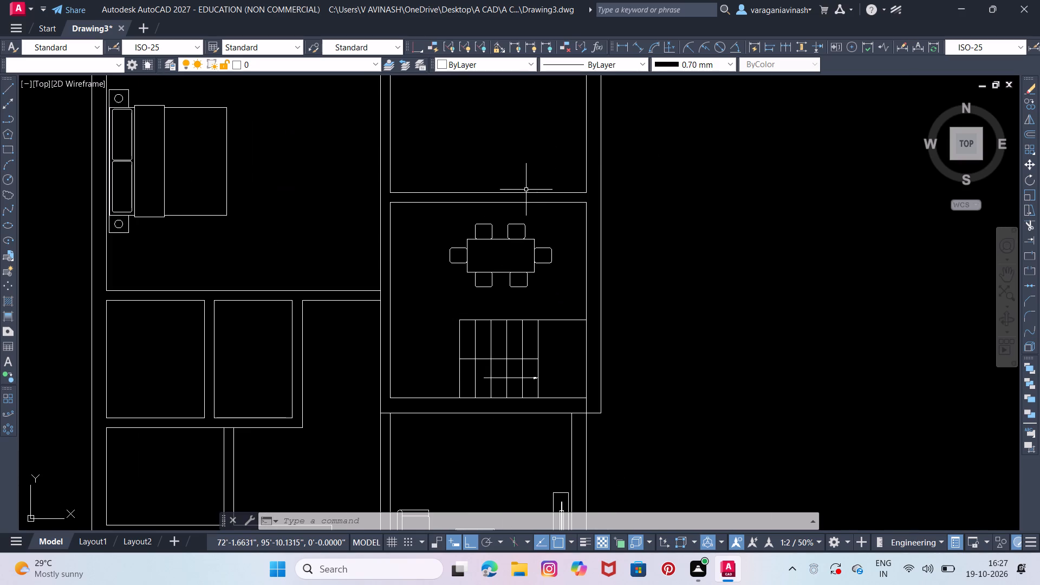
scroll(511, 192, up, 1)
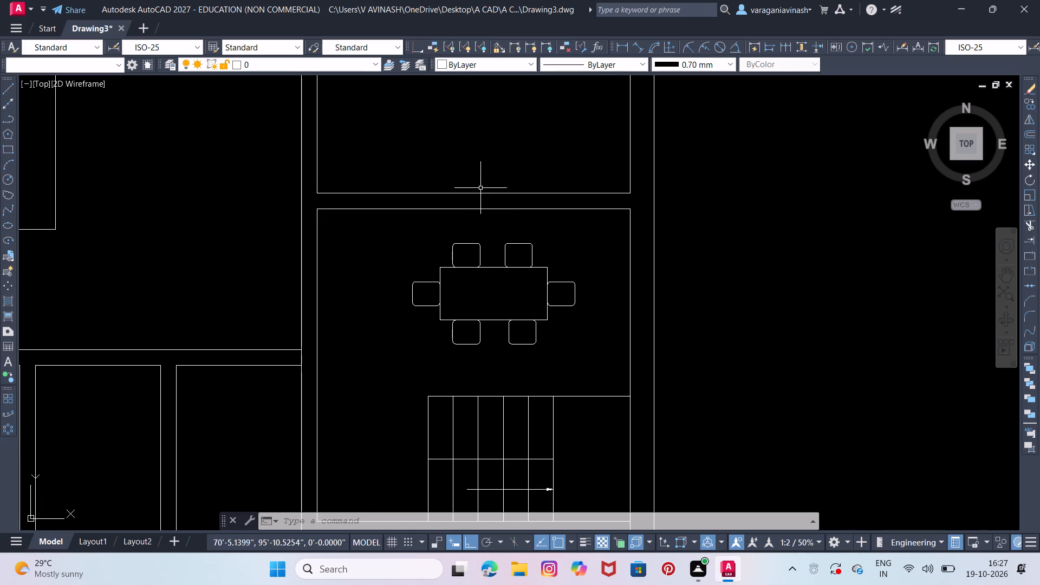
middle_drag(489, 260, 489, 352)
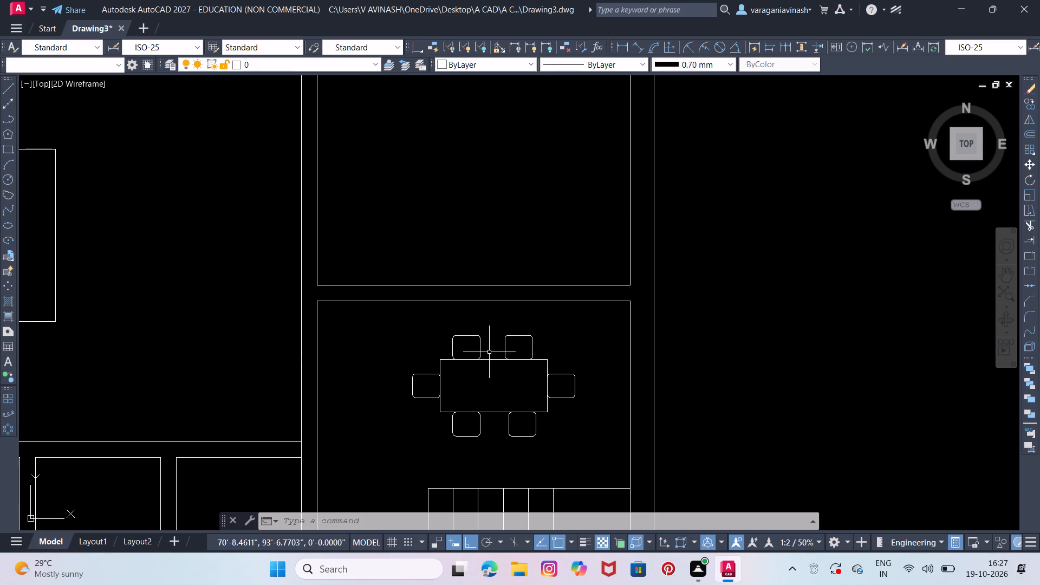
scroll(489, 352, down, 4)
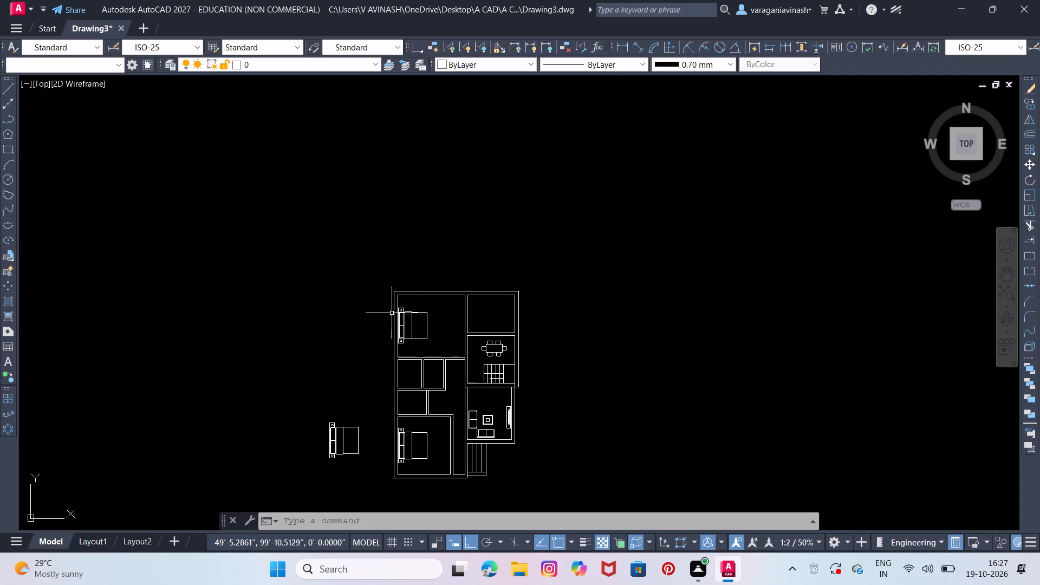
Erase the spare bed with side tables lying outside the floor plan to the west.
middle_drag(438, 354, 432, 265)
click(352, 382)
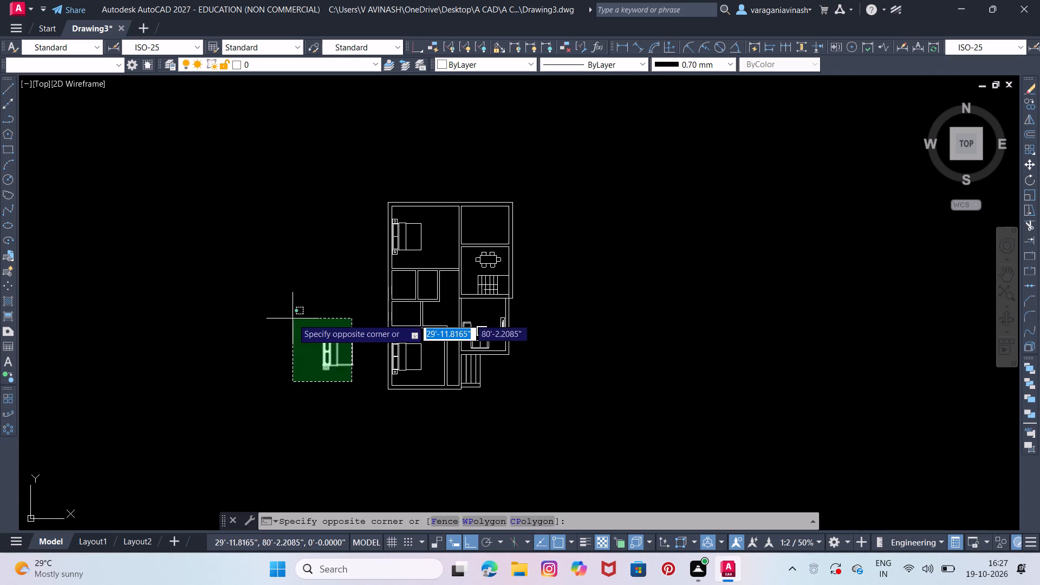
click(290, 312)
click(362, 386)
click(300, 282)
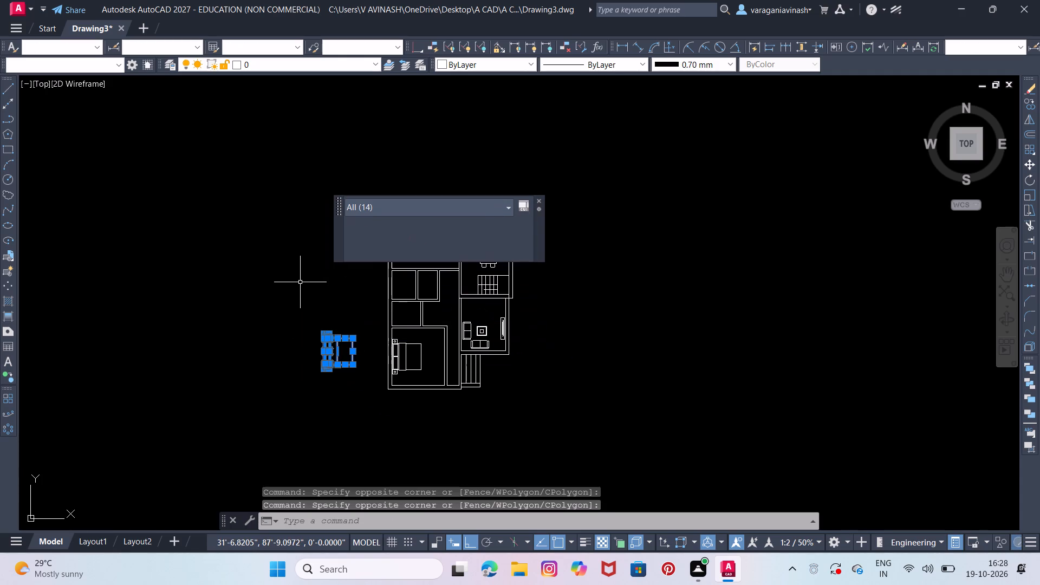
key(Delete)
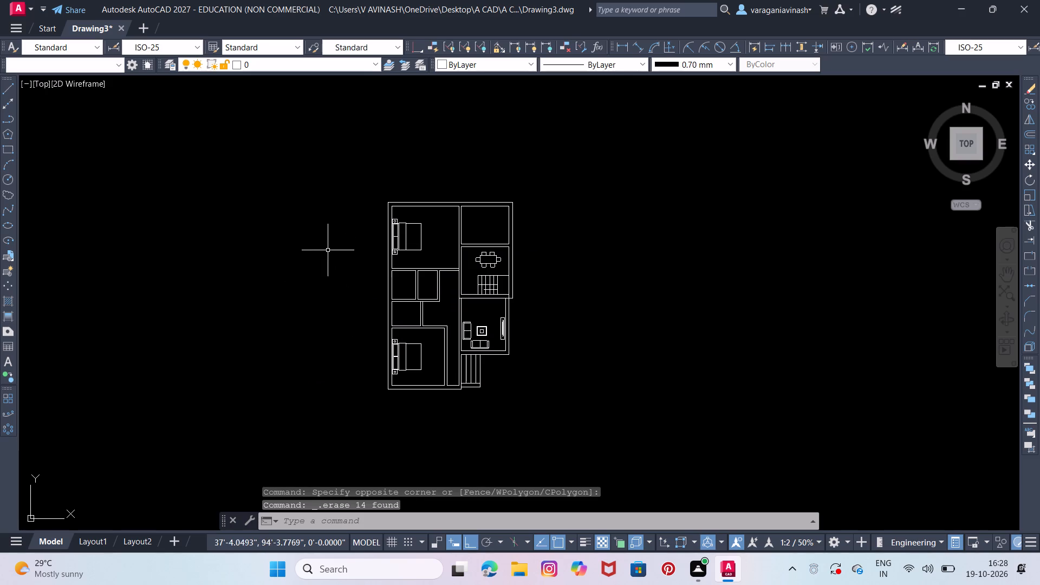
Insert the Toilet - Imperial block from the Architectural tool palette into the empty area east of the floor plan.
scroll(429, 246, up, 1)
middle_drag(533, 246, 527, 237)
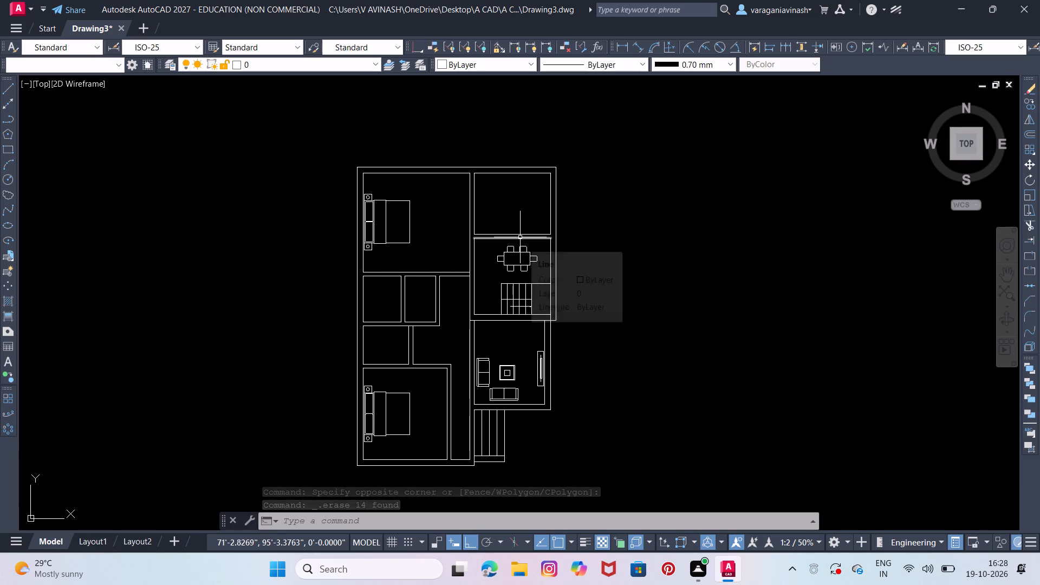
key(ctrl+3)
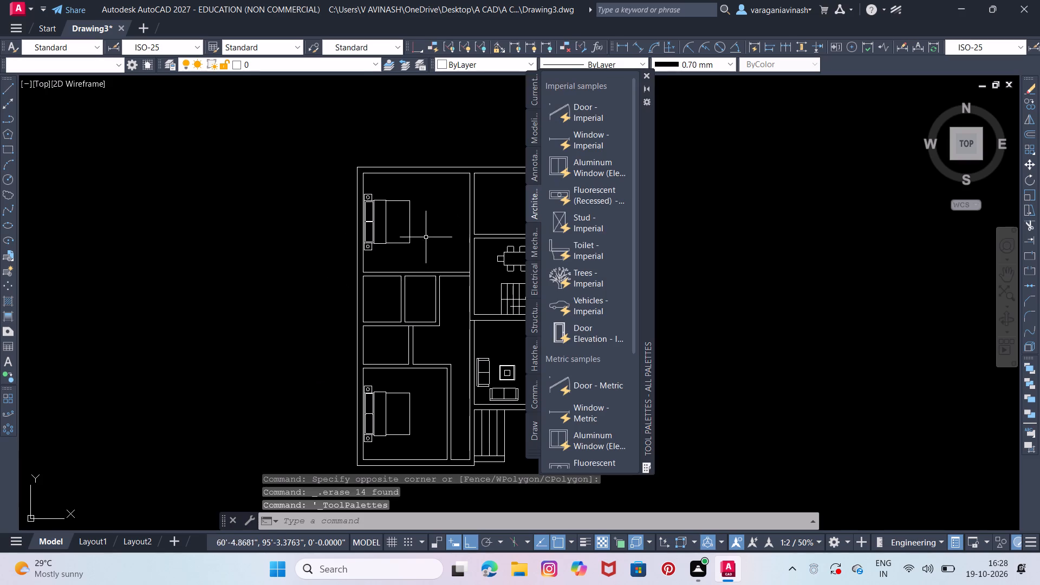
drag(560, 249, 759, 246)
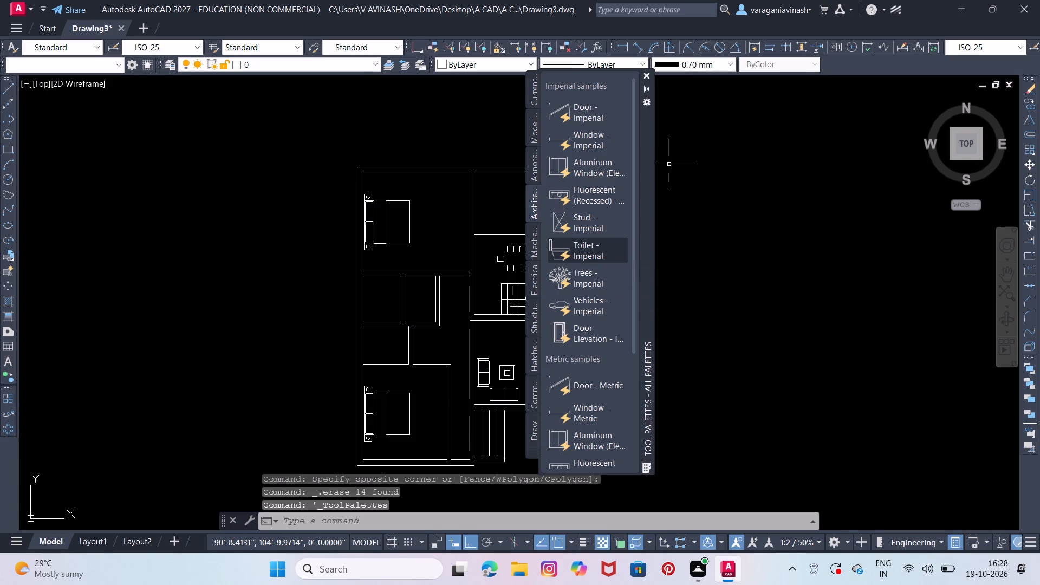
drag(759, 246, 766, 245)
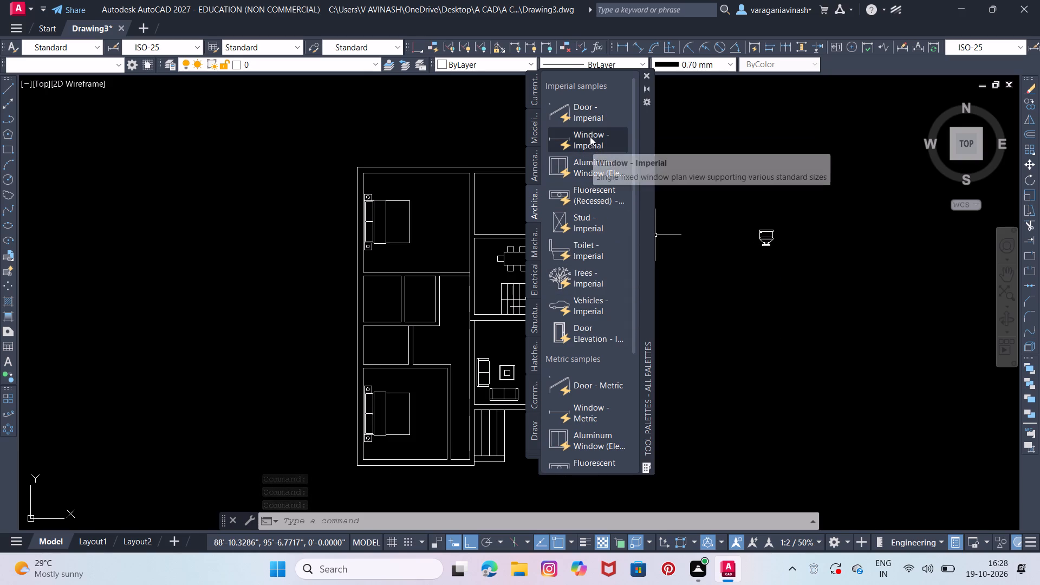
Look through the Architectural, Structural, Command Tool Samples, Draw, Modeling and Mechanical tool palettes for more blocks, finally closing the palettes.
scroll(581, 426, down, 1)
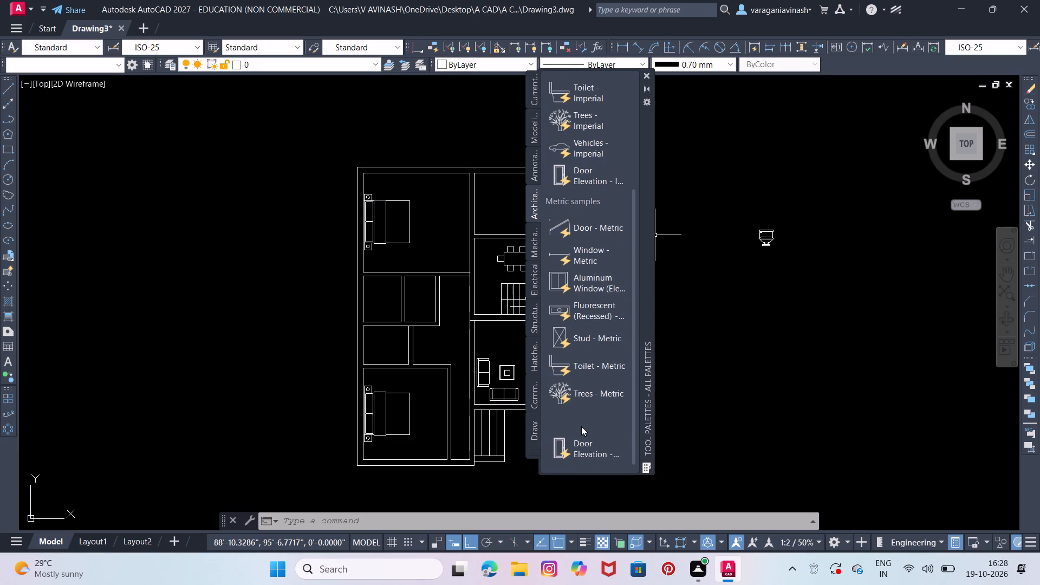
scroll(581, 426, down, 3)
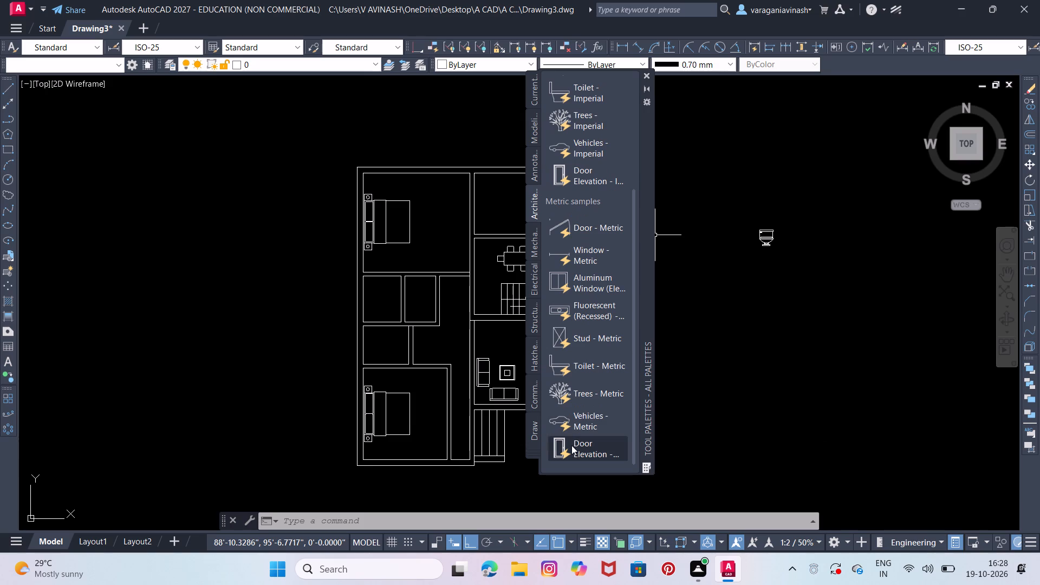
scroll(566, 447, up, 4)
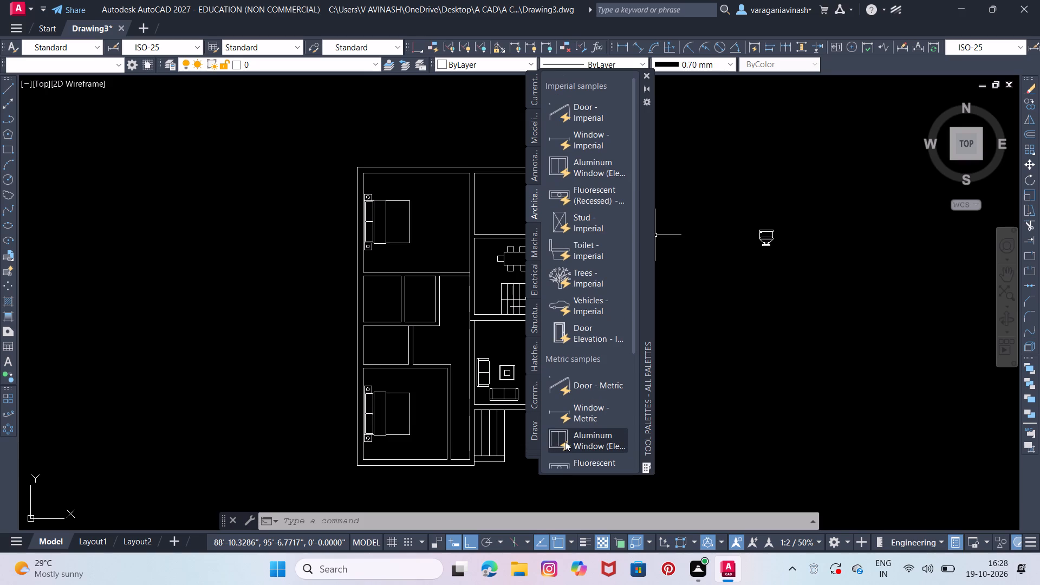
scroll(565, 441, down, 2)
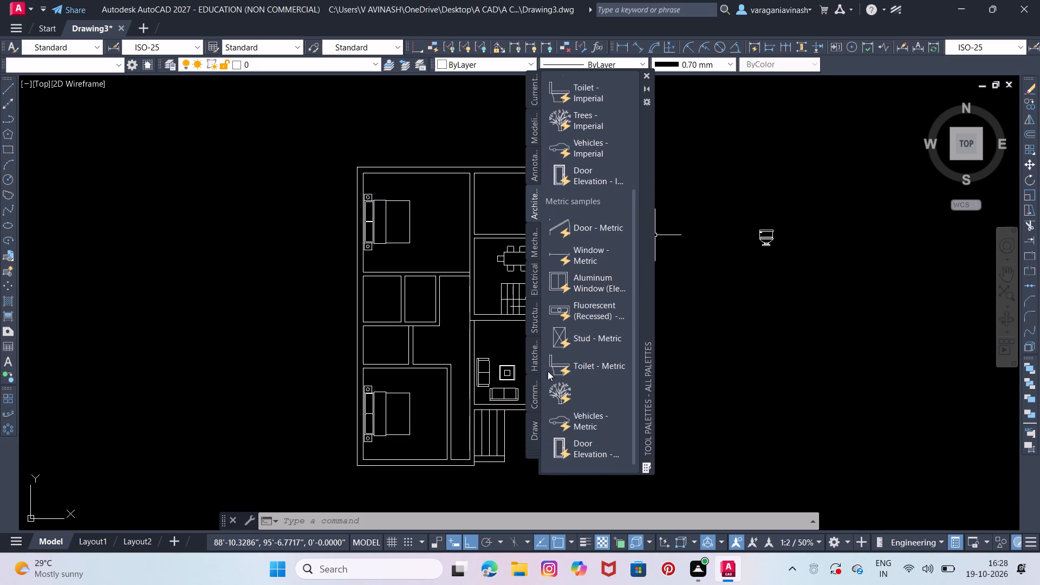
click(536, 323)
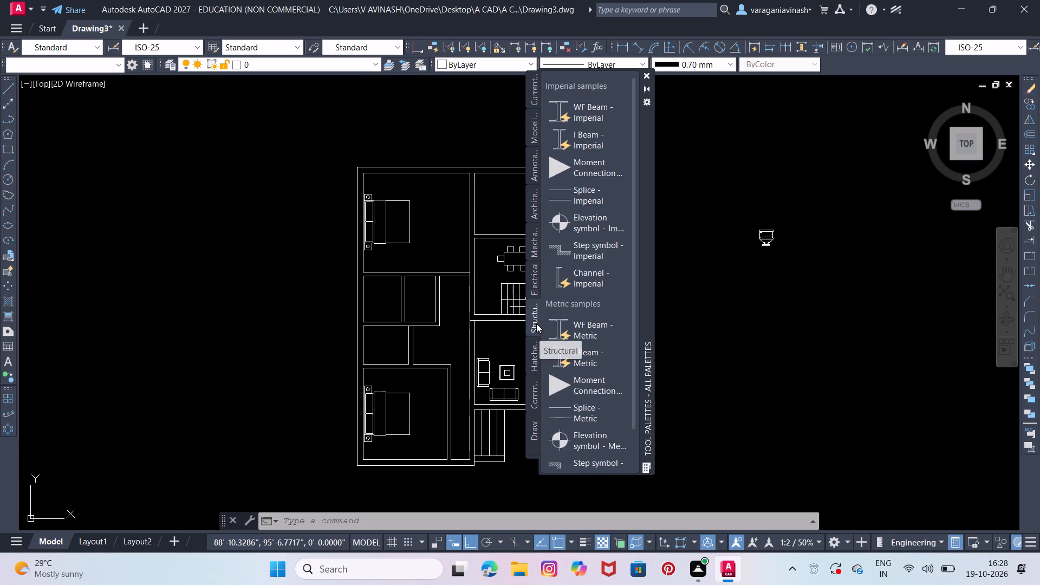
scroll(560, 326, down, 5)
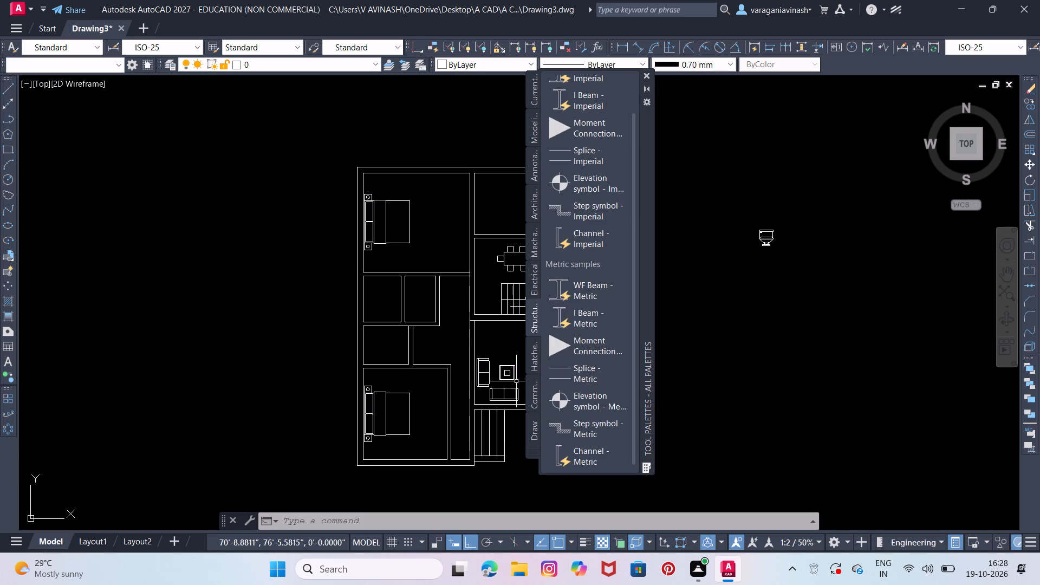
click(534, 391)
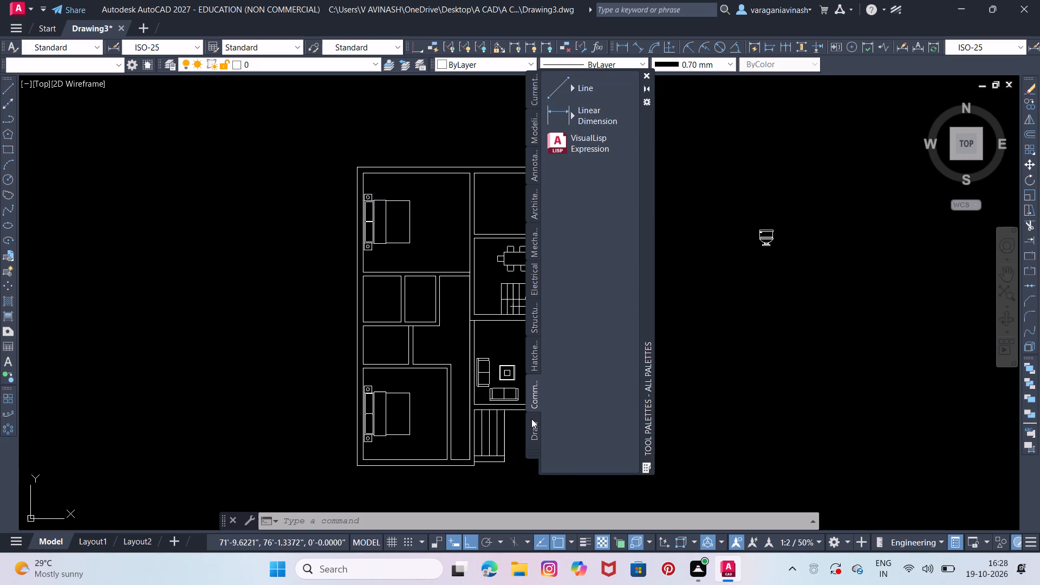
click(531, 419)
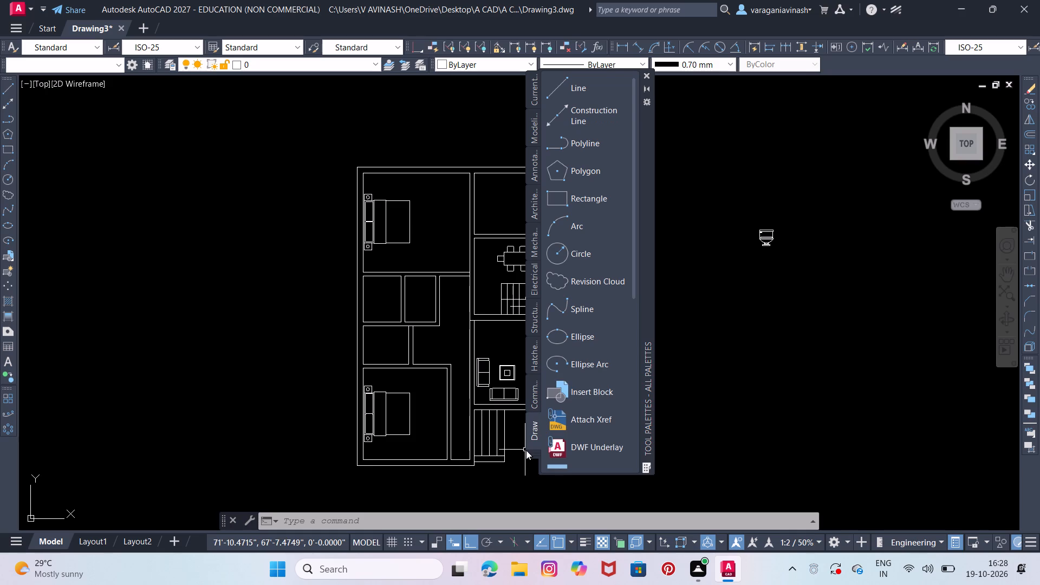
click(530, 454)
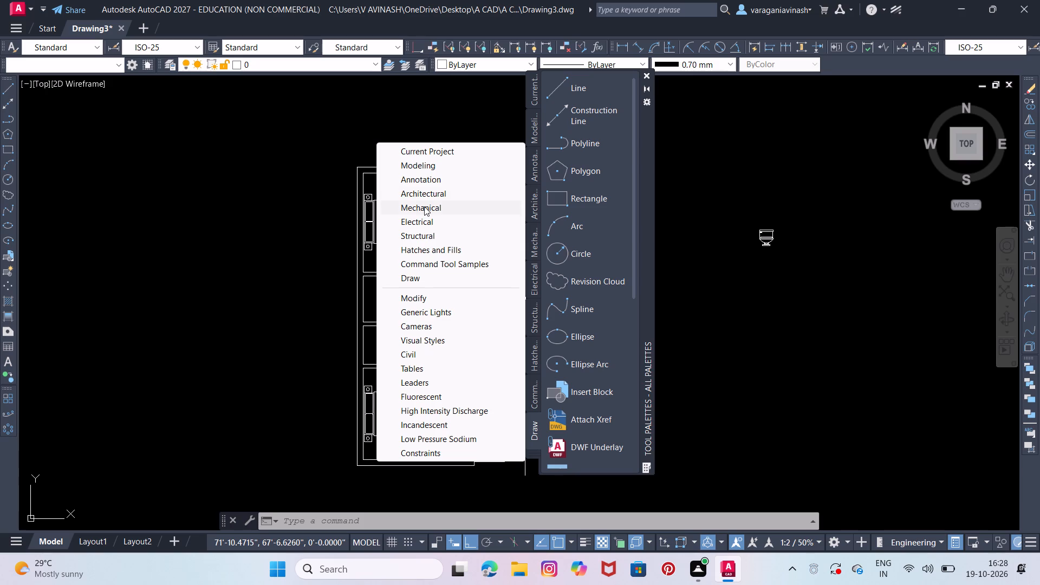
click(420, 165)
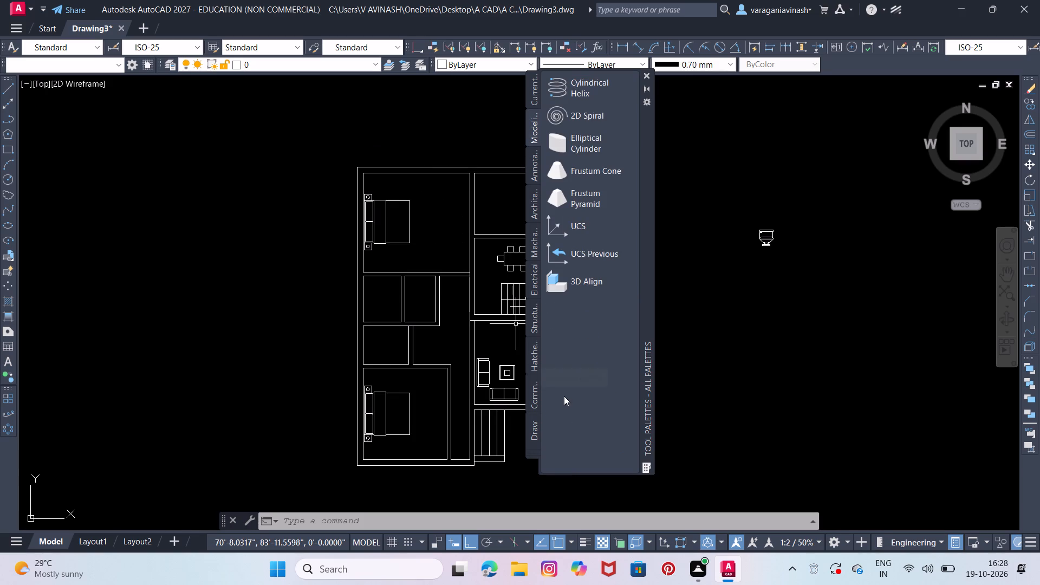
click(534, 451)
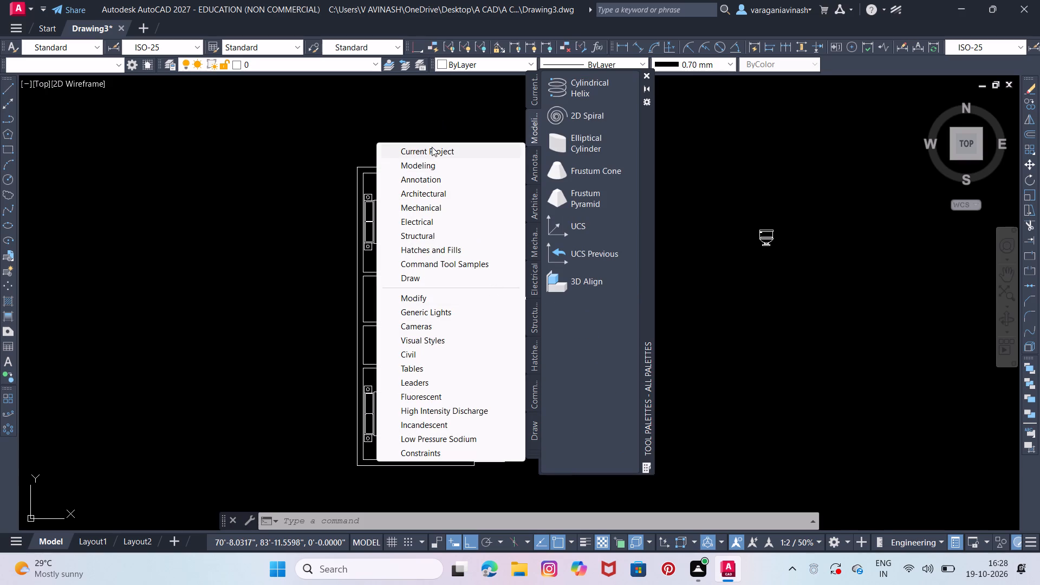
click(422, 206)
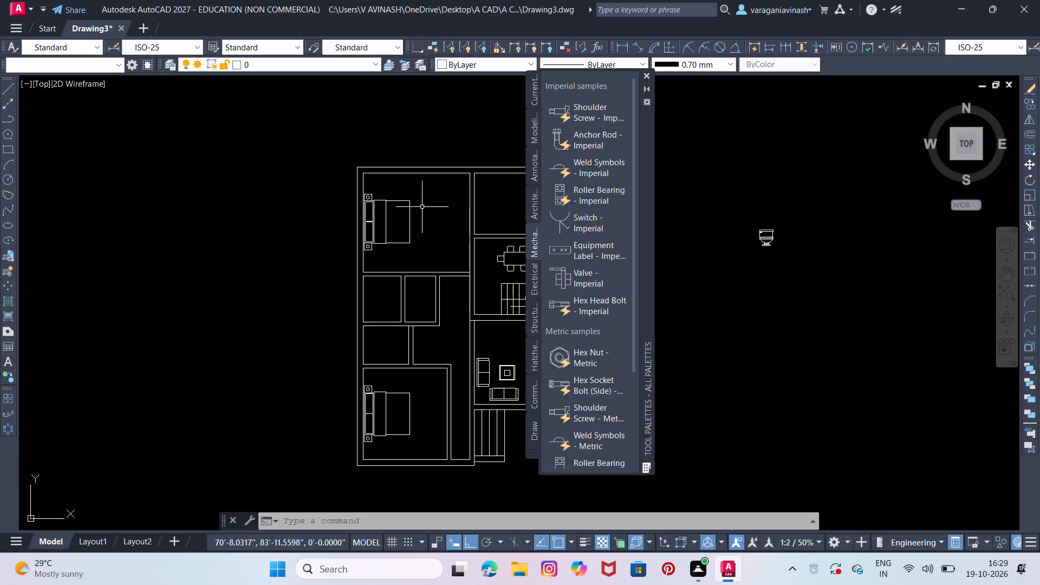
click(534, 448)
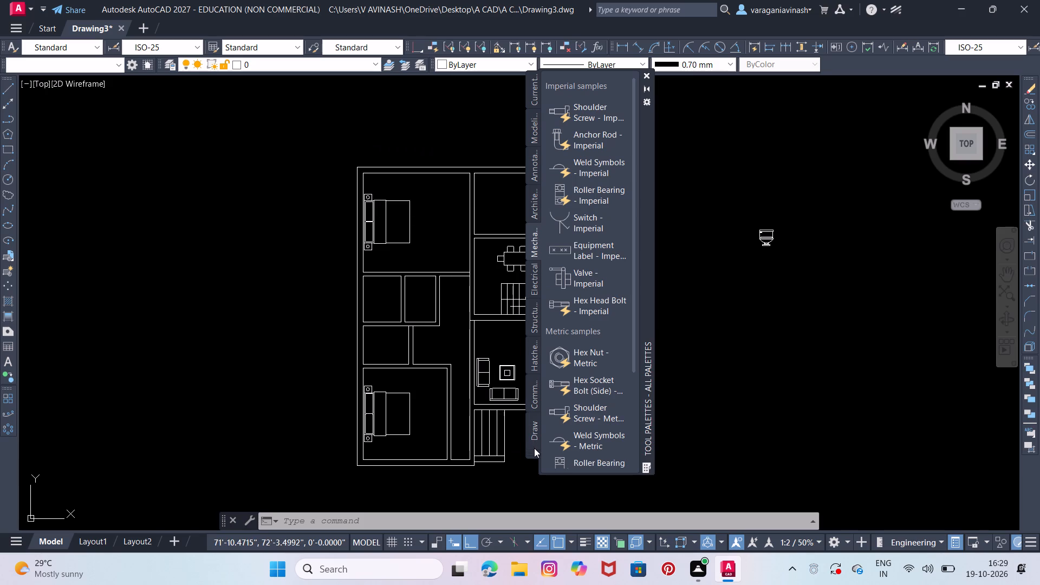
click(529, 453)
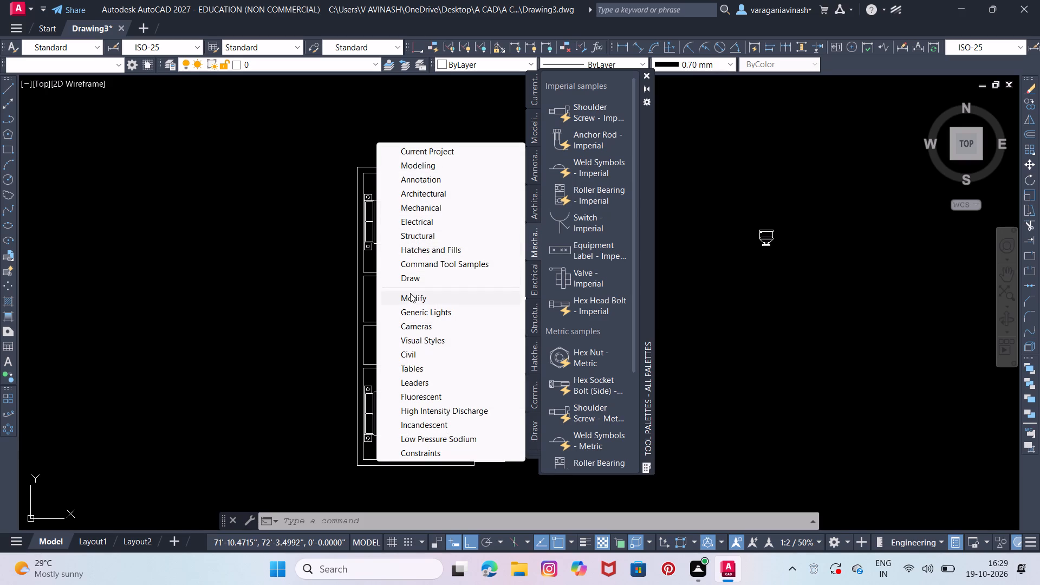
click(417, 195)
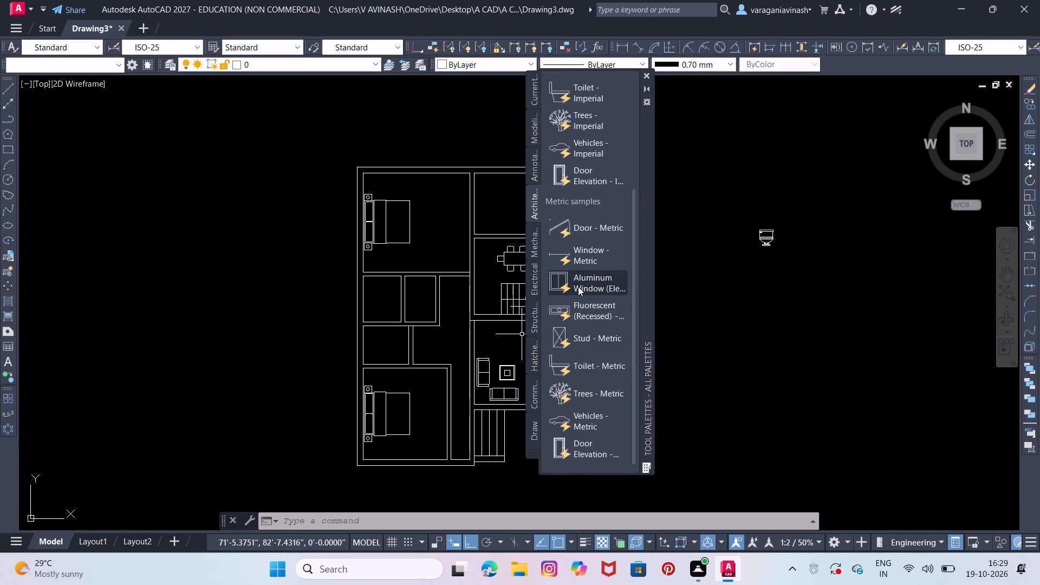
scroll(579, 173, up, 1)
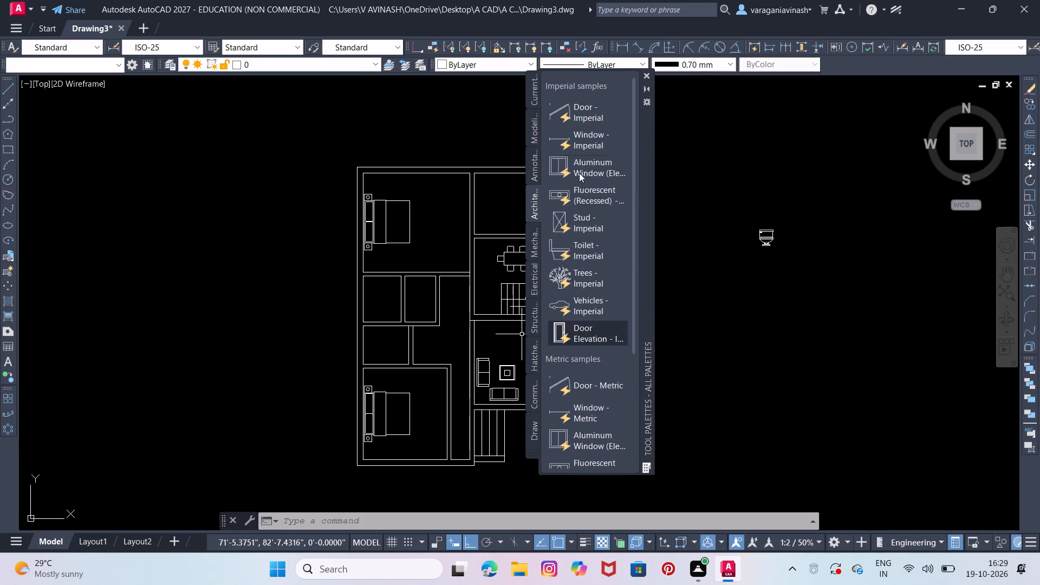
scroll(589, 165, up, 3)
click(644, 77)
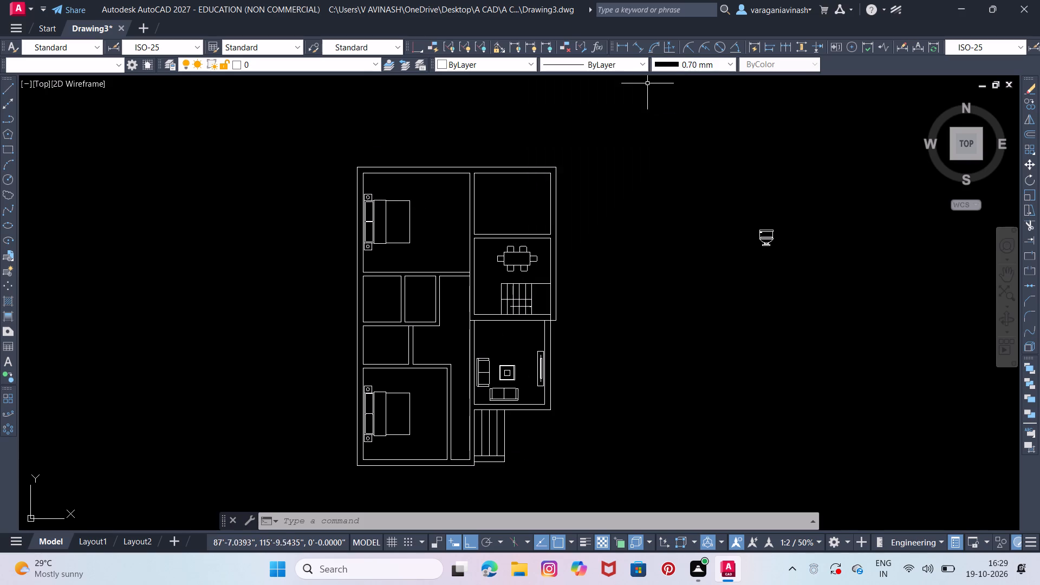
Switch the toilet block east of the floor plan to the Elongated (Plan) view.
click(761, 239)
click(757, 247)
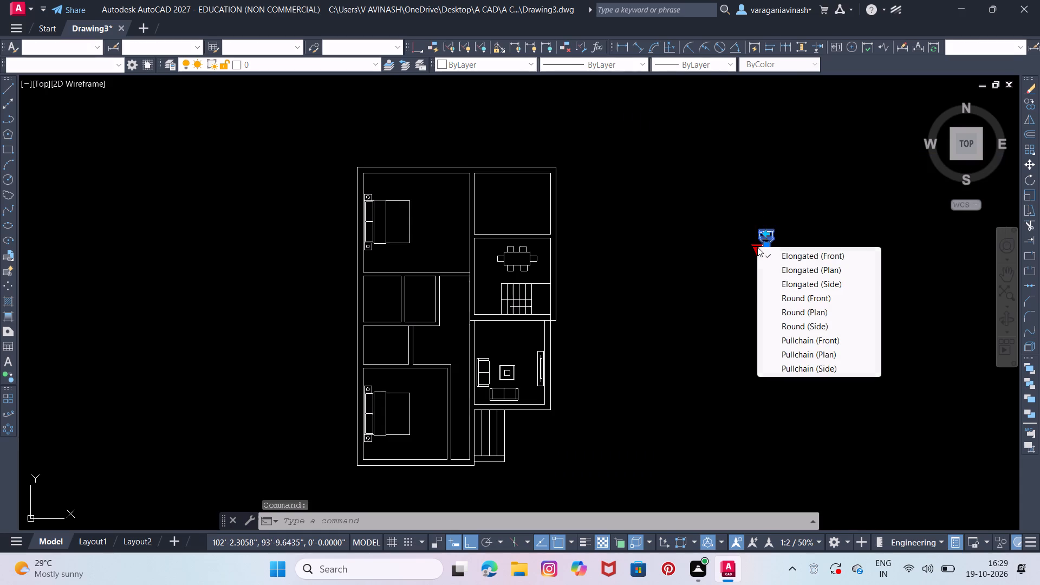
click(822, 268)
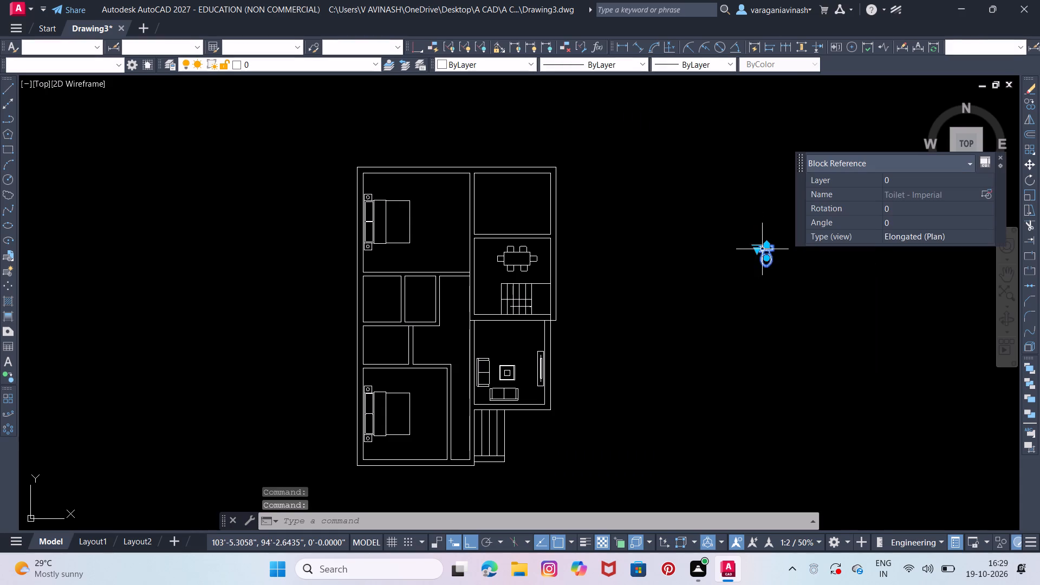
Move the toilet block from outside the plan into the empty northeast room above the dining area.
scroll(762, 249, up, 2)
middle_drag(726, 328, 908, 445)
scroll(888, 431, down, 1)
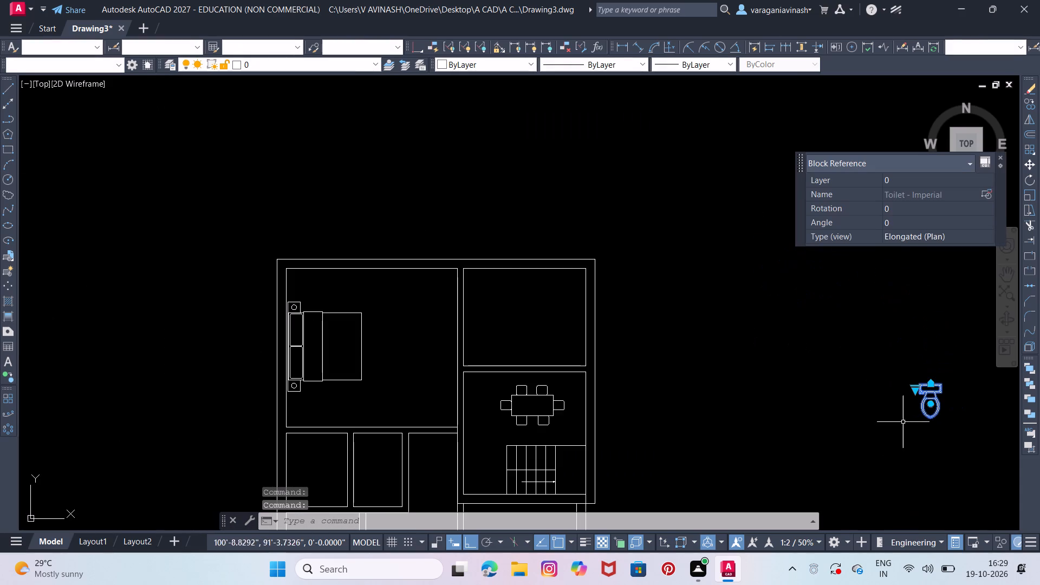
right_drag(927, 406, 513, 324)
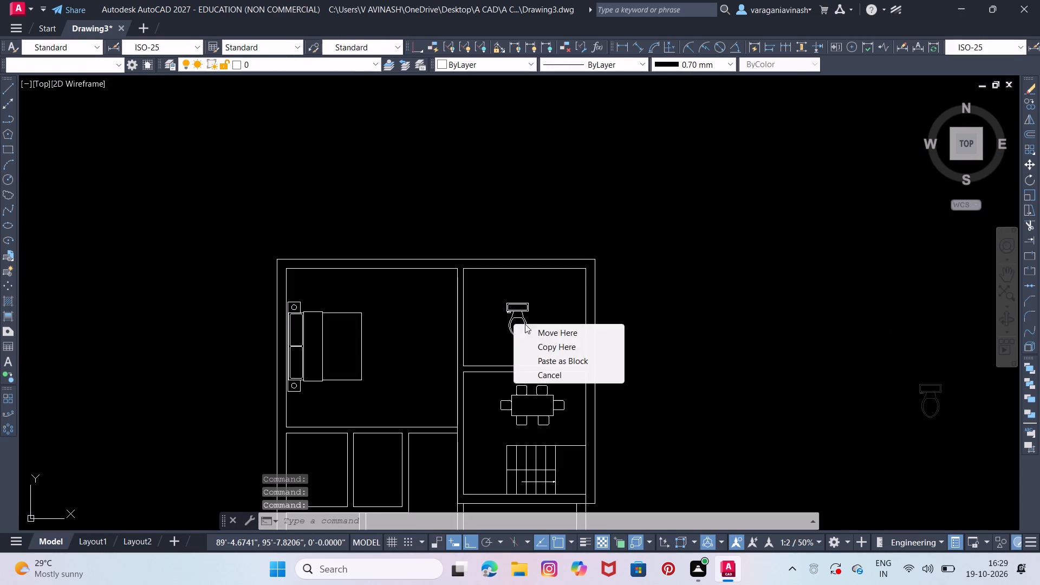
click(555, 332)
Scale the toilet in the northeast room down to about half its size, using a base point on its bowl.
scroll(472, 347, down, 1)
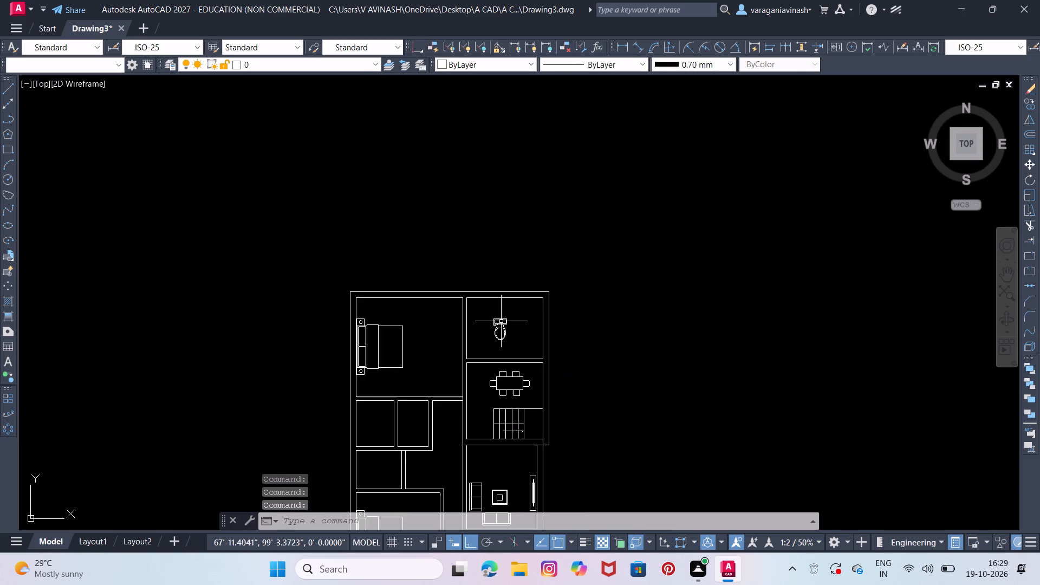
middle_drag(556, 281, 667, 243)
scroll(586, 311, up, 2)
middle_drag(578, 311, 612, 242)
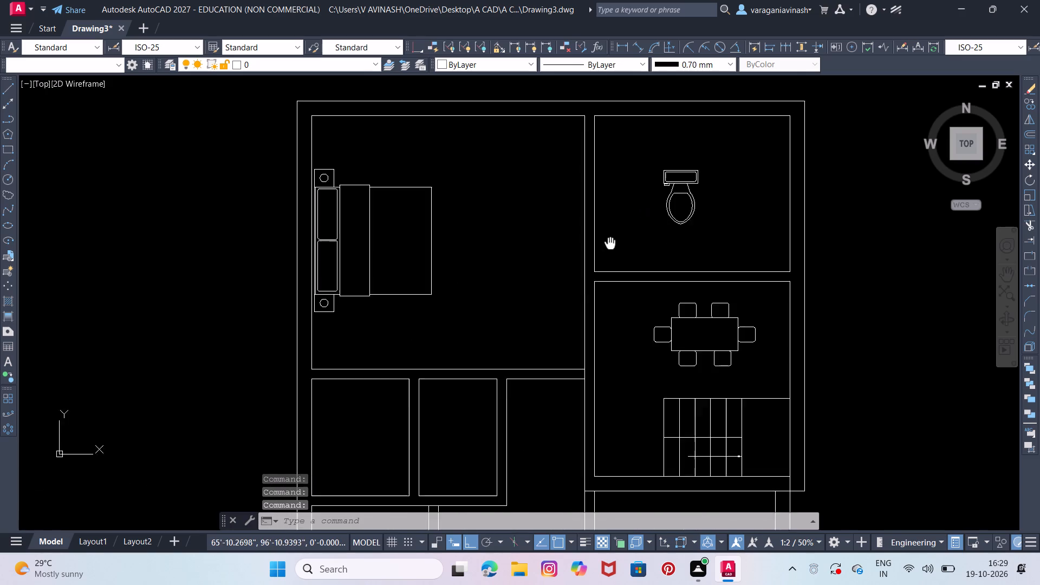
middle_drag(612, 242, 621, 225)
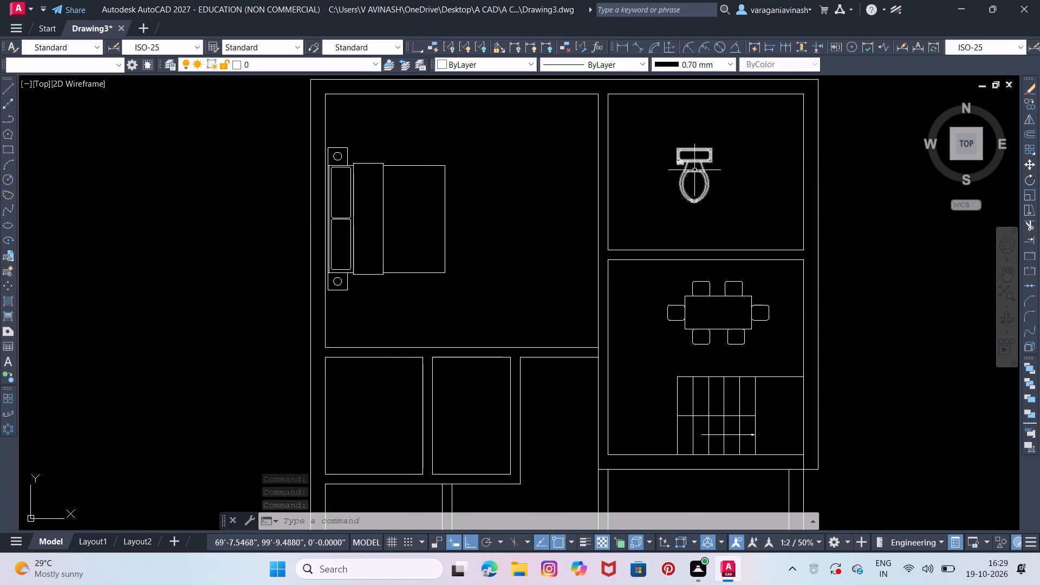
click(694, 170)
click(1031, 197)
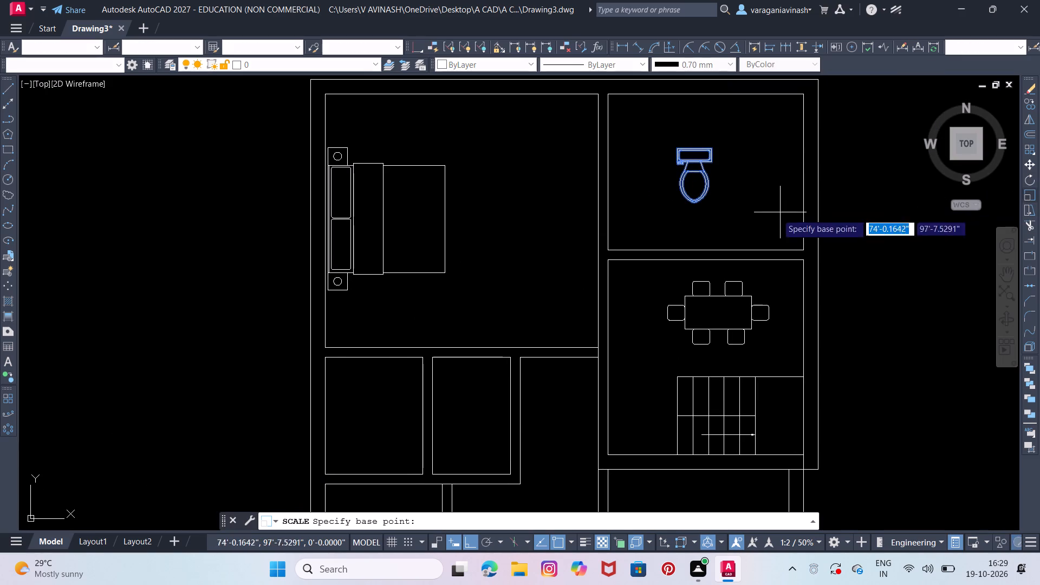
click(687, 200)
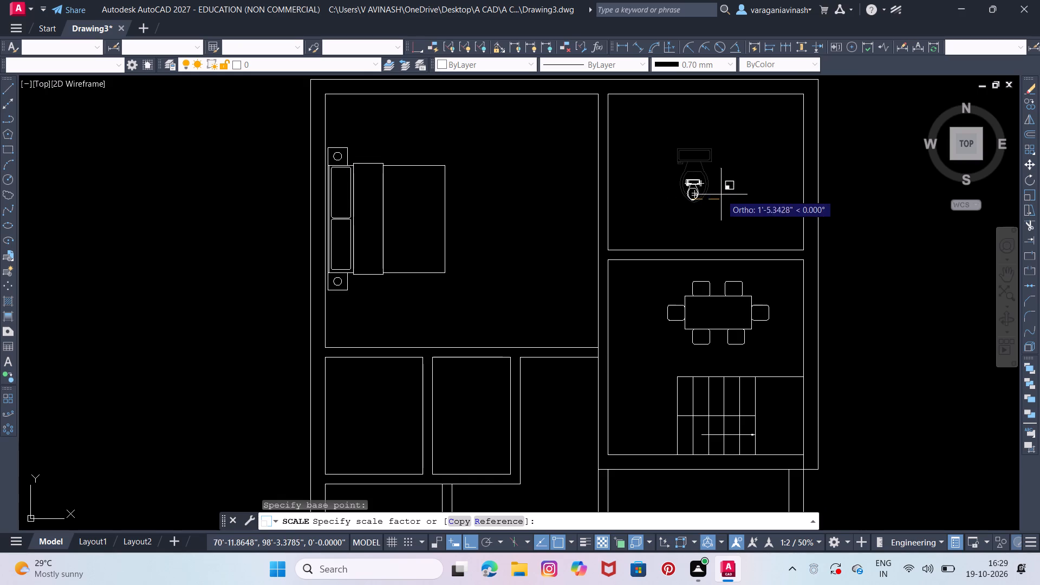
click(732, 187)
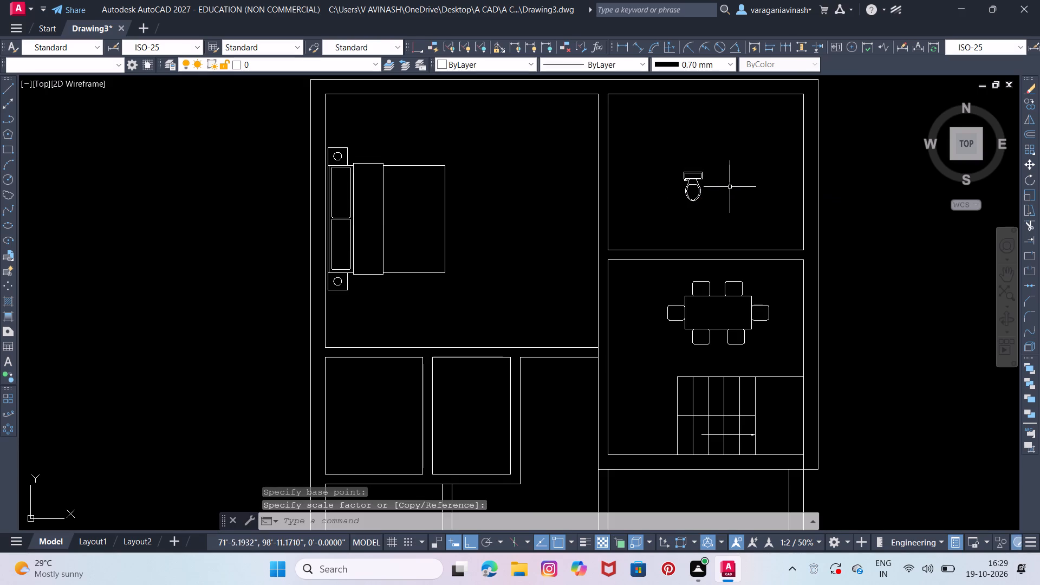
Move the toilet into the small western room just south of the north bedroom, near that room's north wall.
click(698, 193)
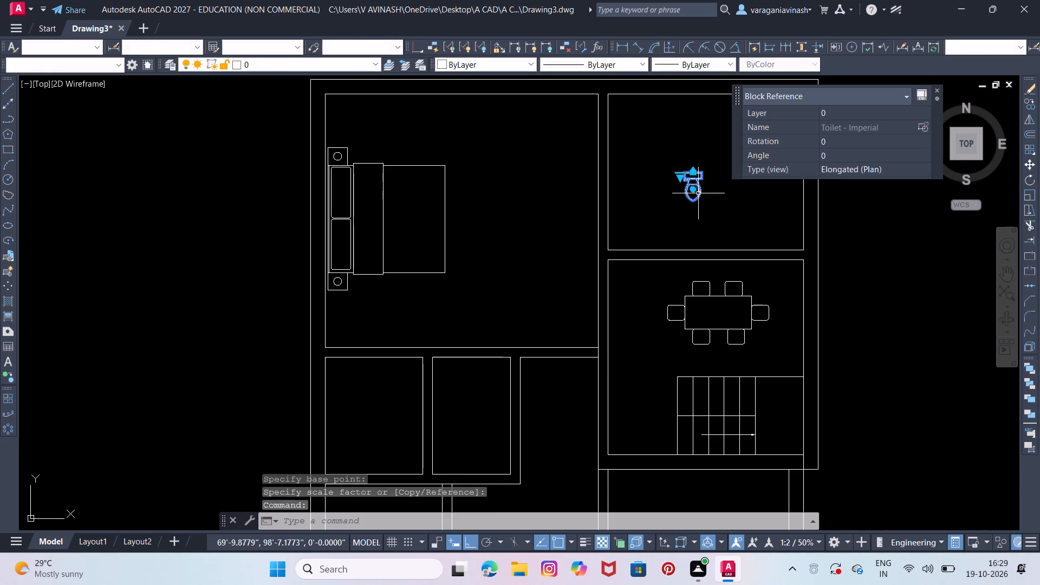
right_drag(698, 193, 679, 194)
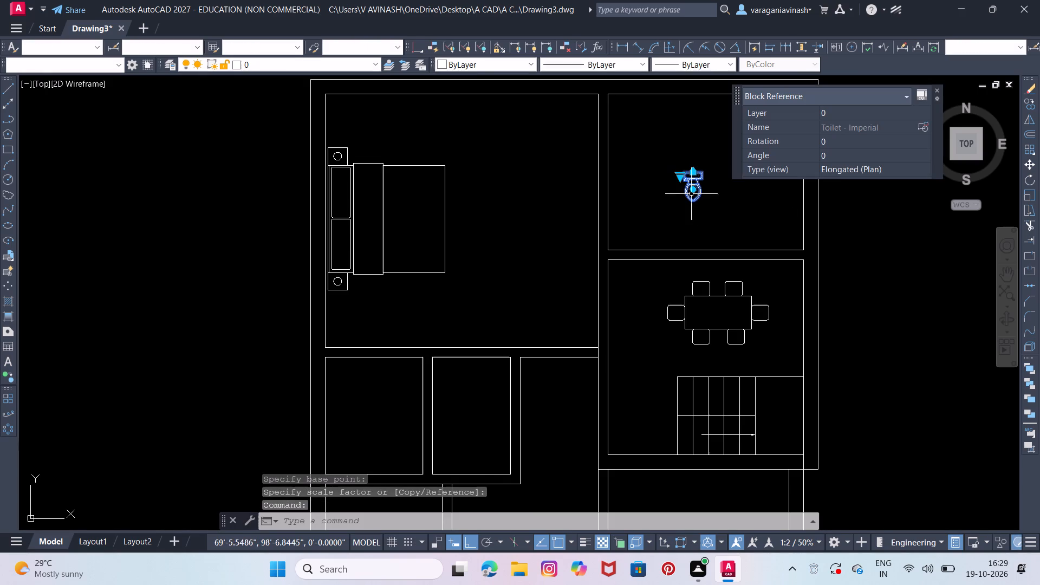
right_drag(679, 194, 391, 312)
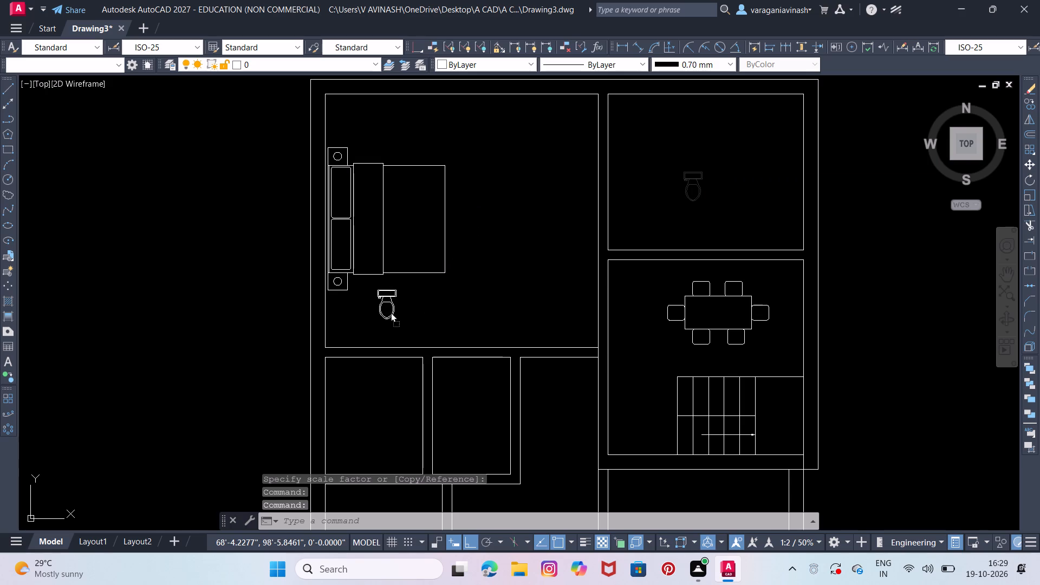
right_drag(391, 312, 365, 369)
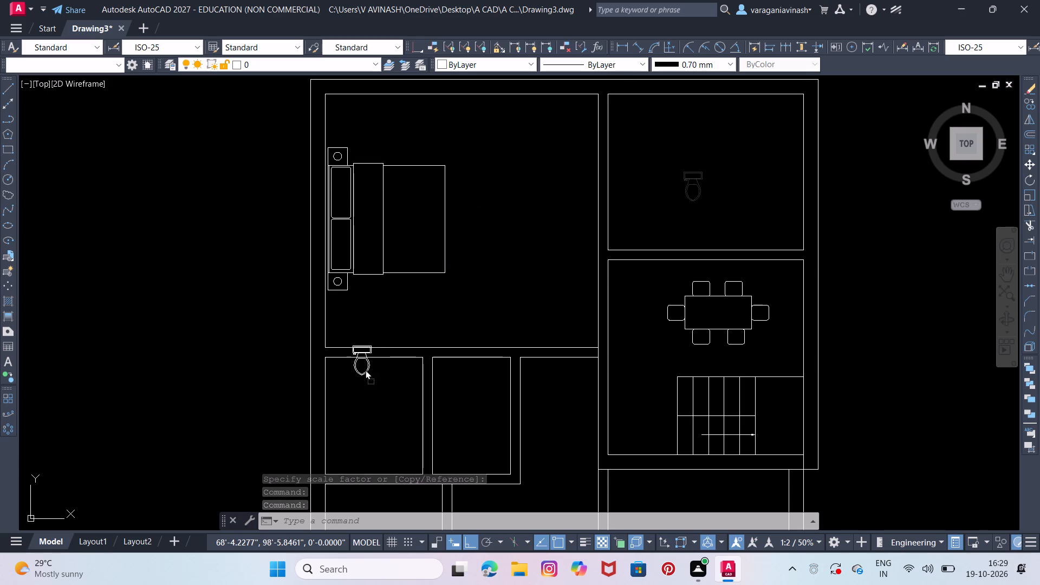
right_drag(365, 369, 352, 382)
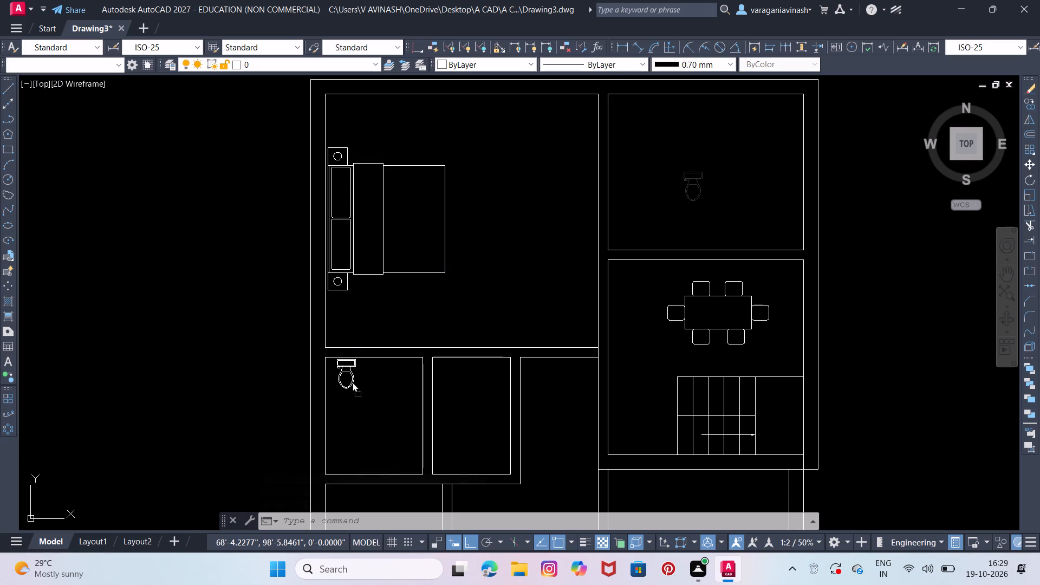
right_drag(352, 382, 362, 386)
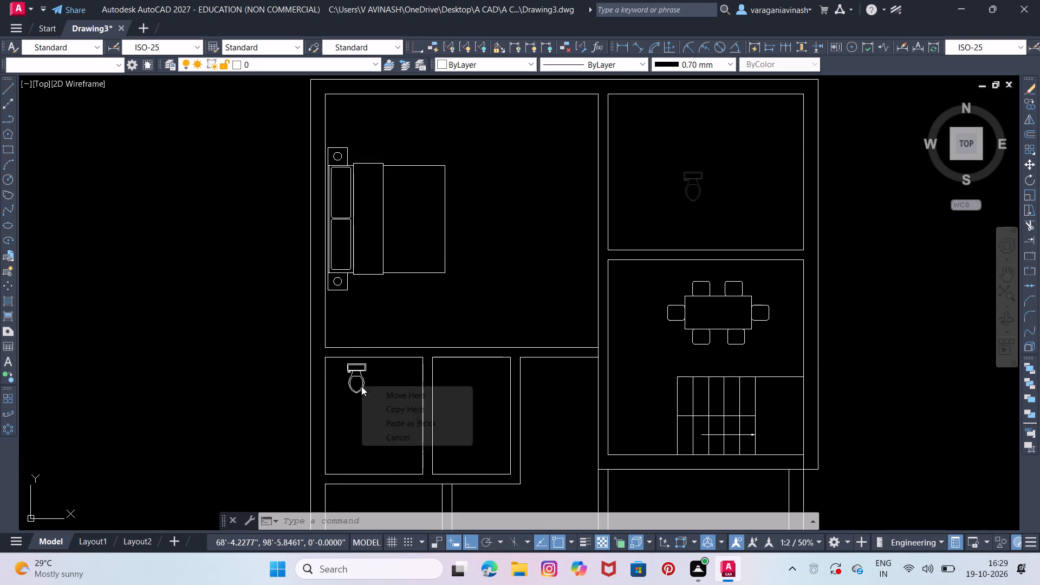
click(395, 398)
Scale the toilet in the western room up to about one and a half times its size, using a base point on its bowl.
click(366, 378)
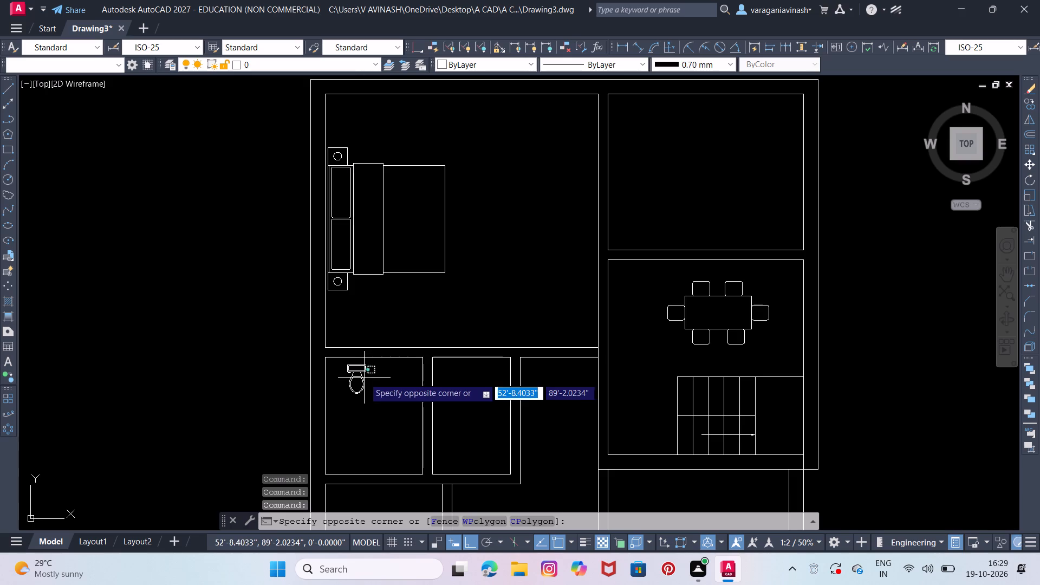
click(360, 378)
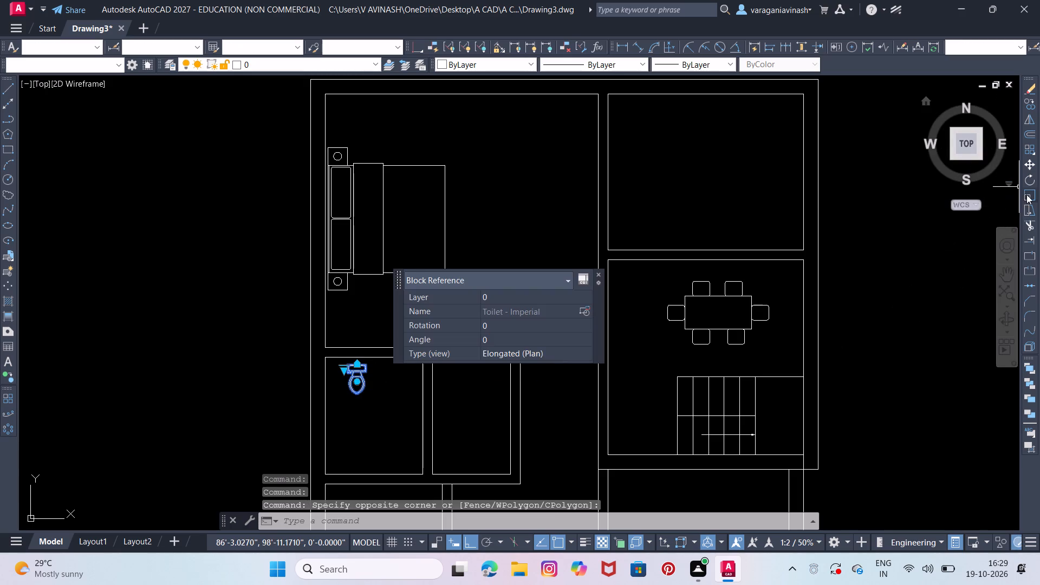
click(1026, 195)
click(349, 392)
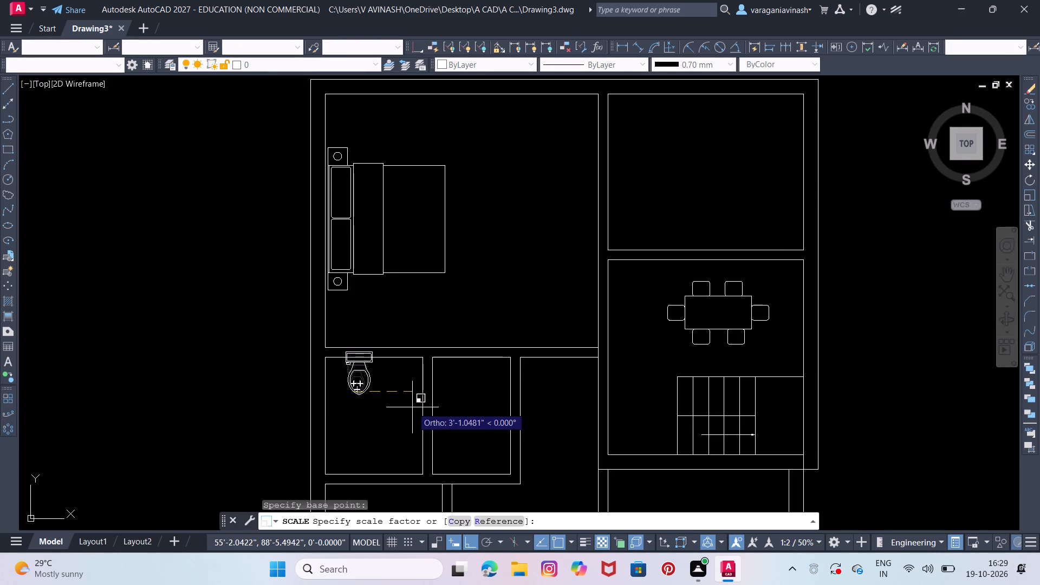
click(412, 407)
Move the enlarged toilet slightly south so it sits just inside the north wall of its small western room.
click(368, 388)
right_drag(368, 388, 368, 401)
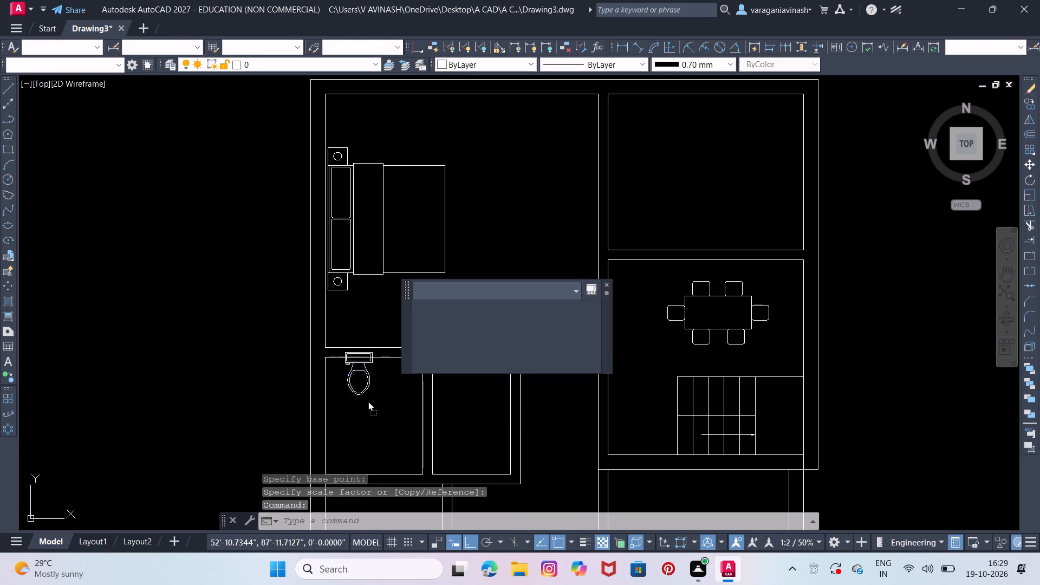
right_drag(368, 401, 366, 398)
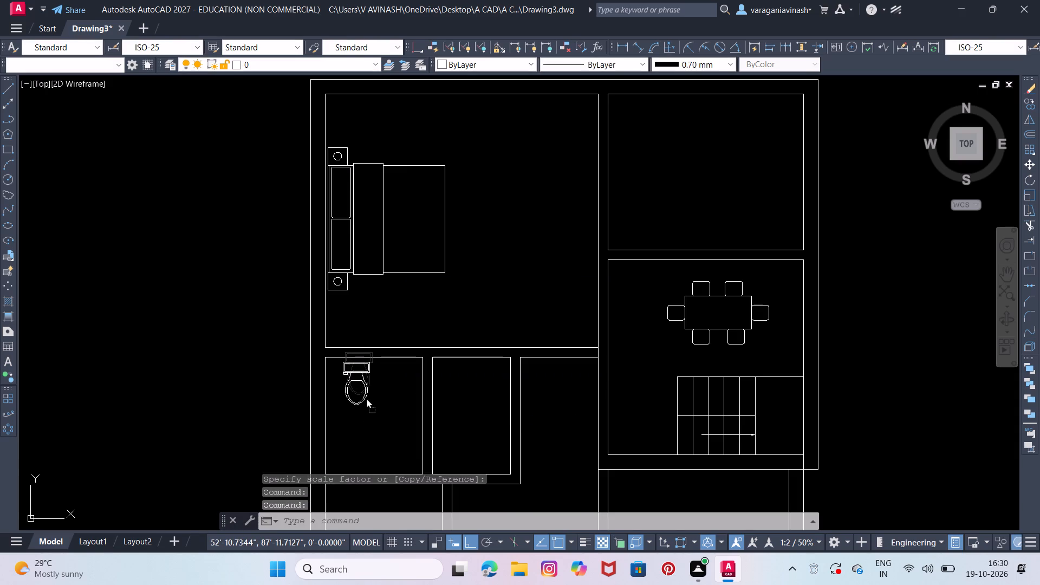
right_drag(366, 398, 366, 399)
click(402, 408)
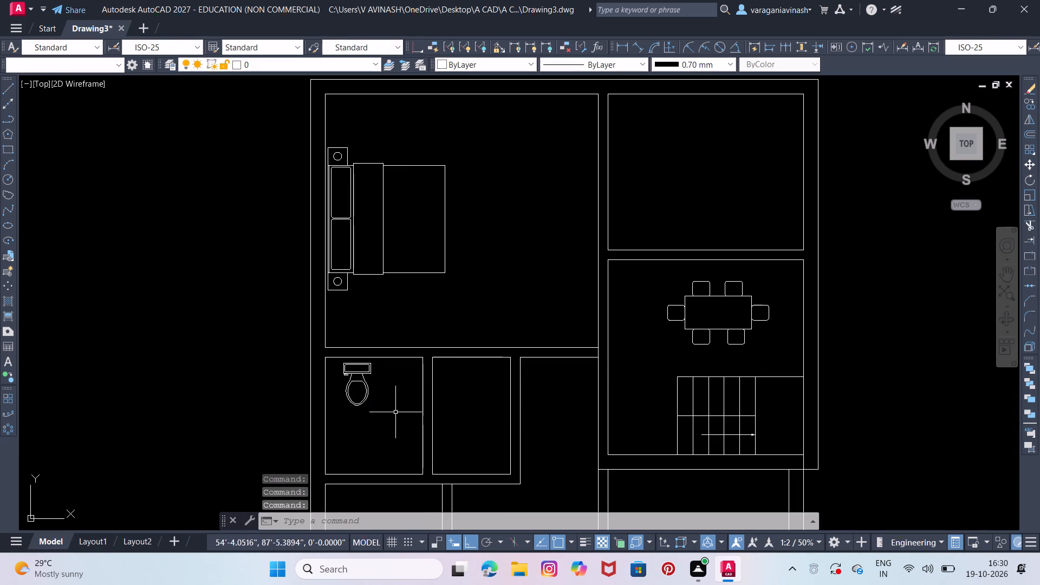
Copy the toilet into the small room directly south, placing it near that room's northwest corner.
middle_drag(396, 401, 427, 339)
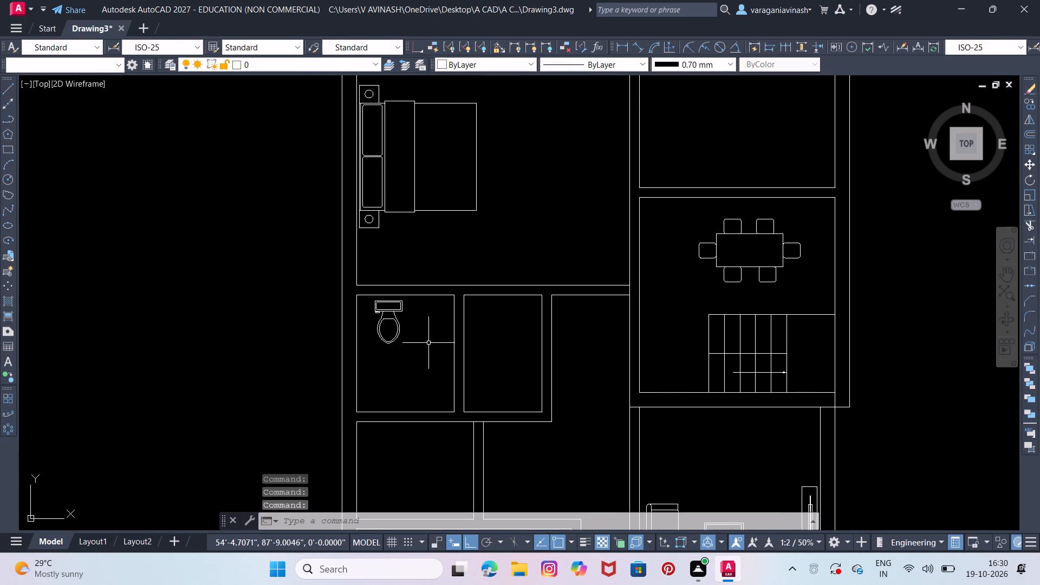
click(398, 324)
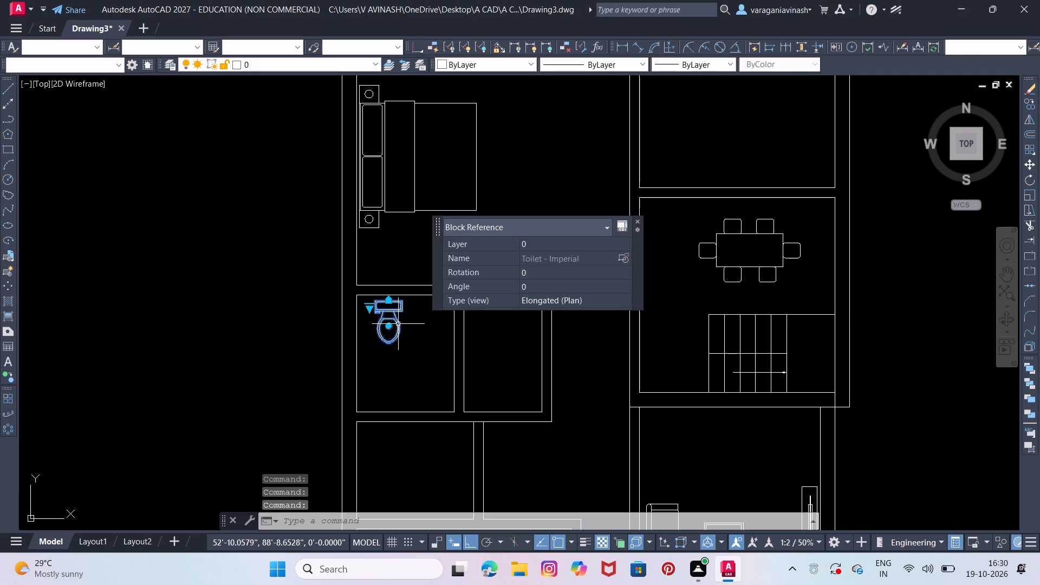
middle_drag(398, 324, 396, 247)
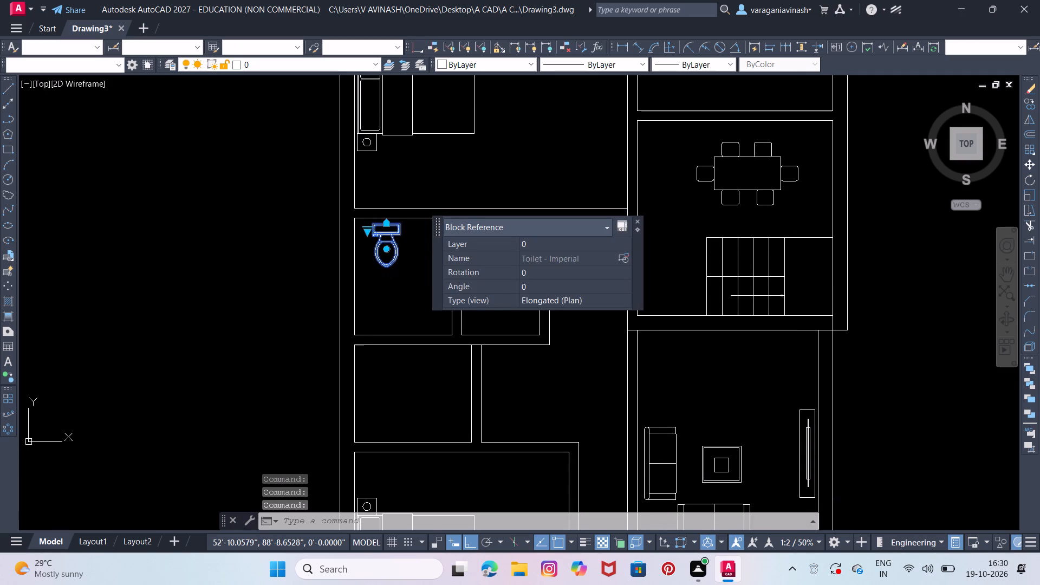
right_drag(397, 247, 389, 369)
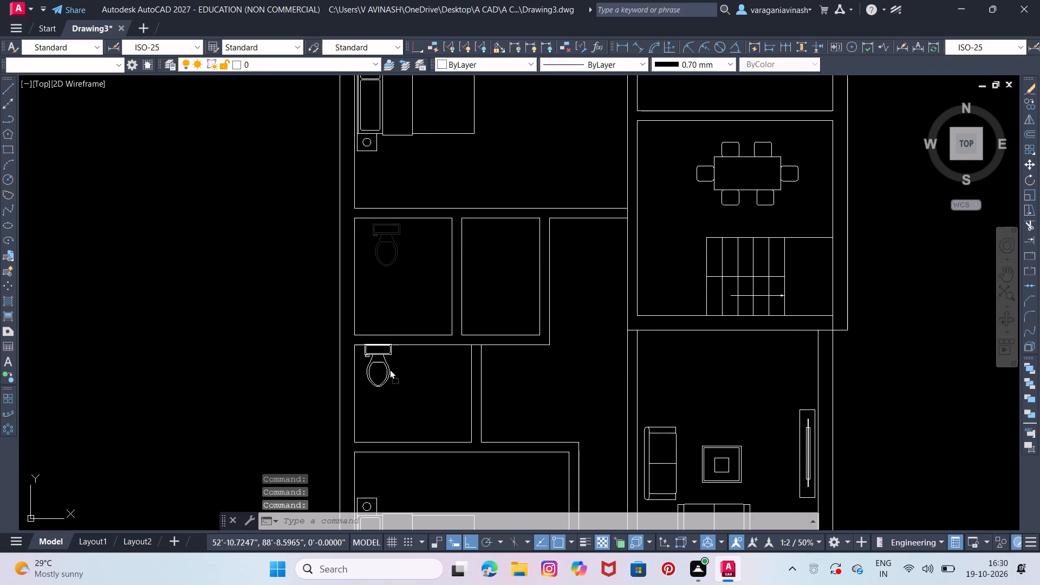
right_drag(389, 369, 391, 373)
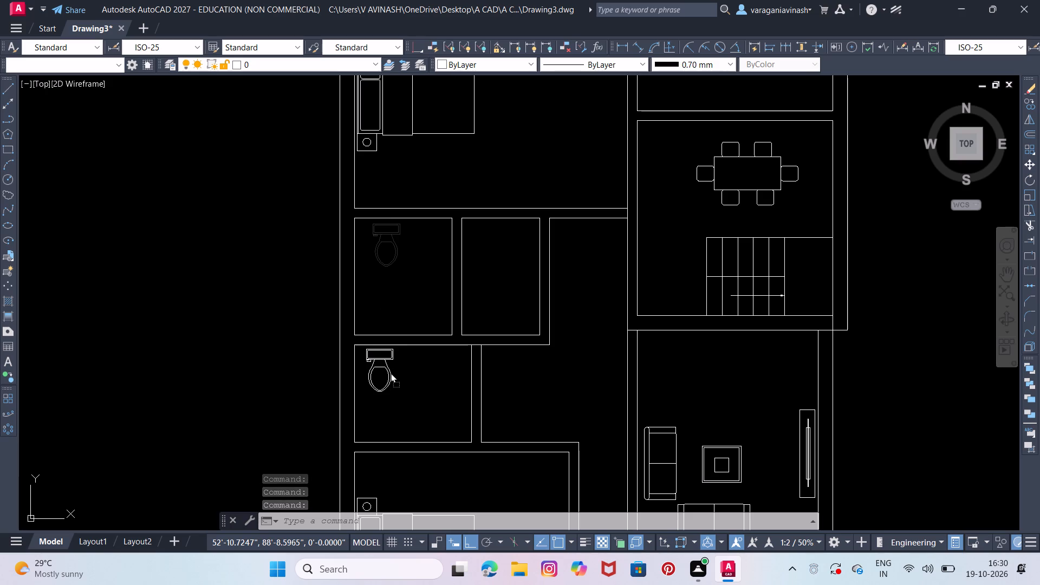
right_drag(391, 373, 393, 374)
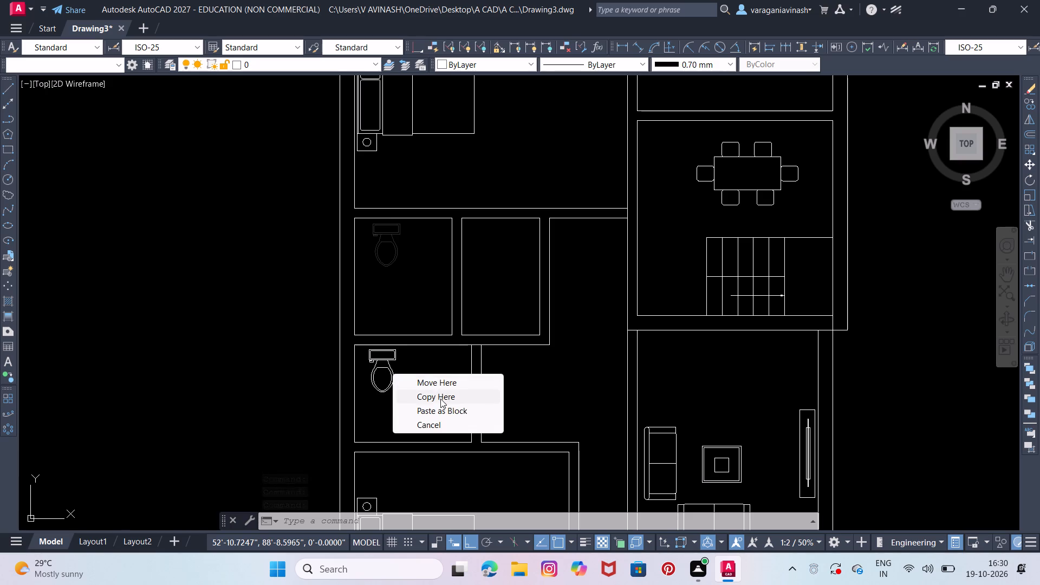
click(440, 399)
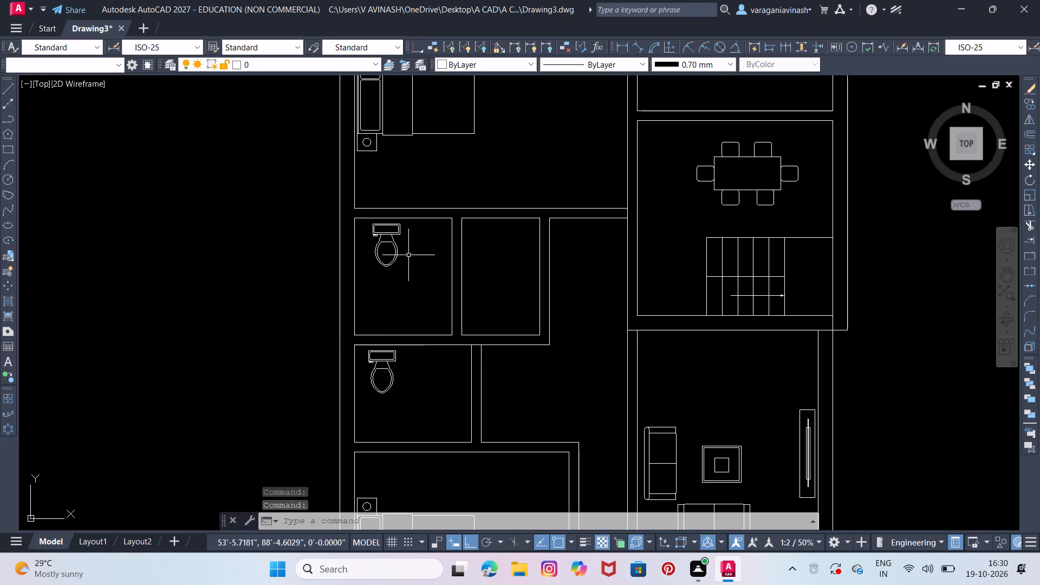
Draw a basin rectangle about 1'-6" by 1'-0" against the north wall, east of the toilet in the upper bathroom.
scroll(415, 230, up, 1)
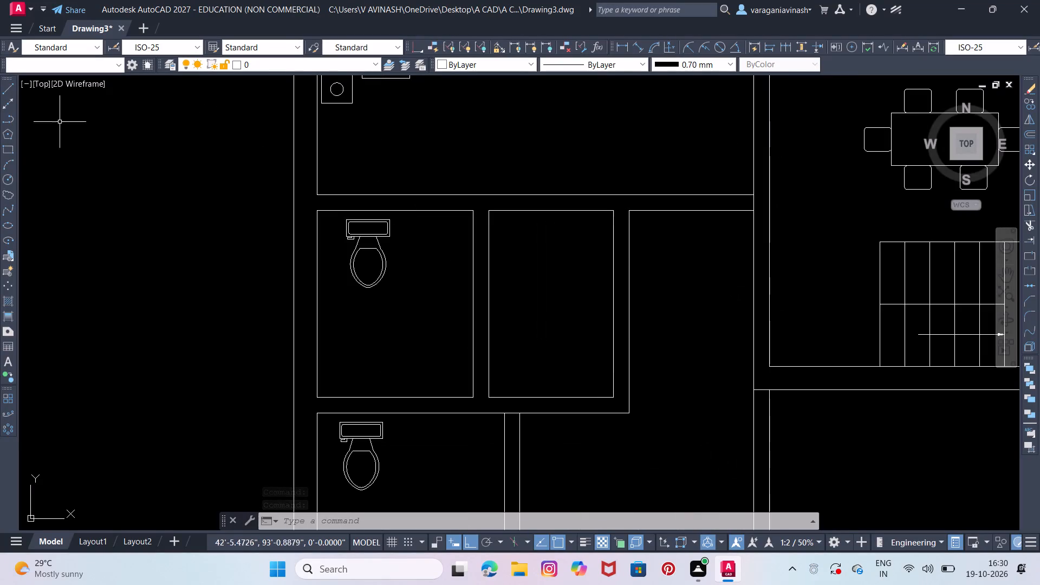
click(8, 150)
middle_drag(226, 268, 226, 292)
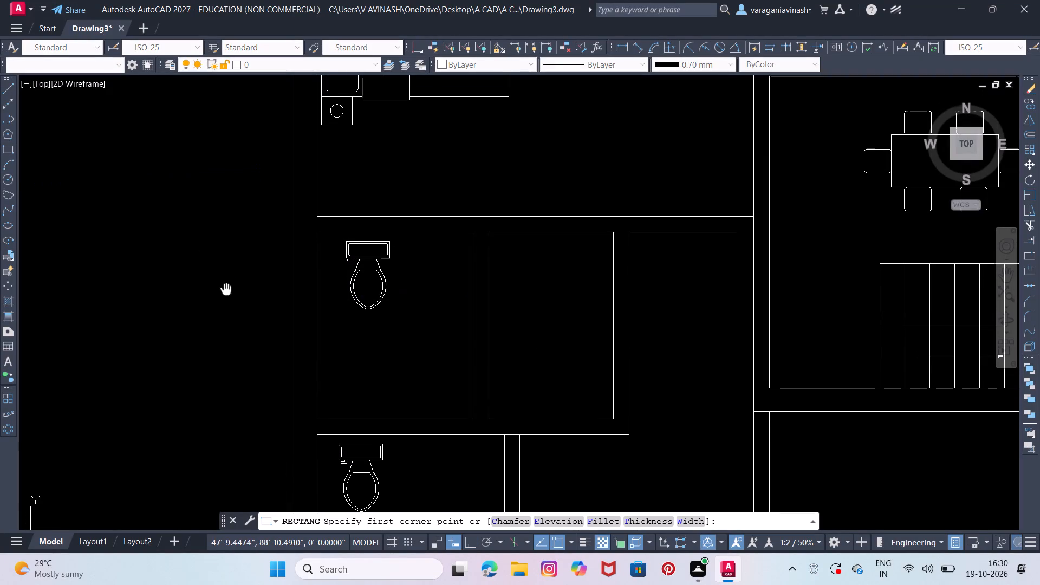
middle_drag(226, 292, 226, 292)
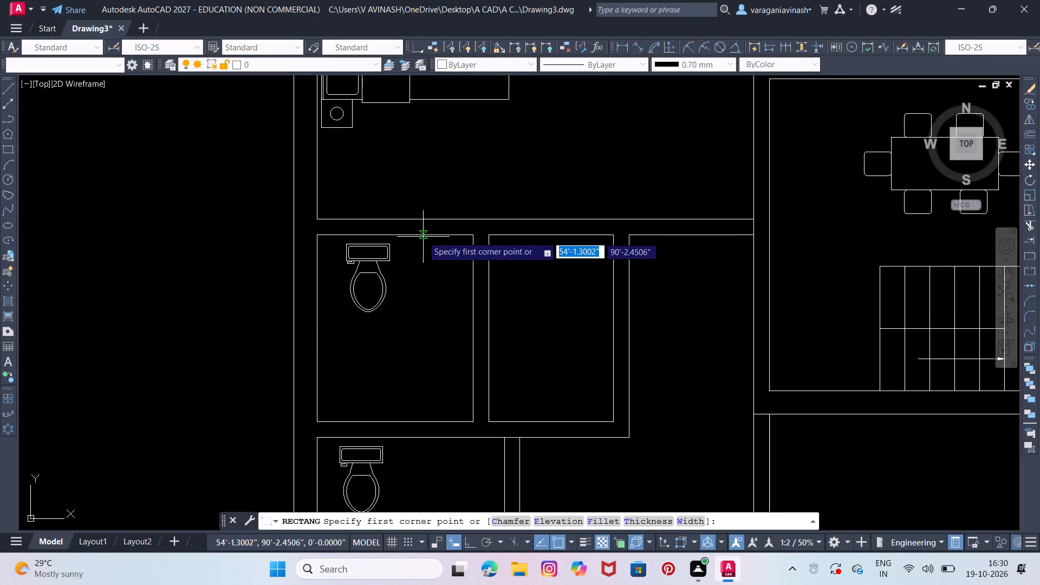
click(418, 236)
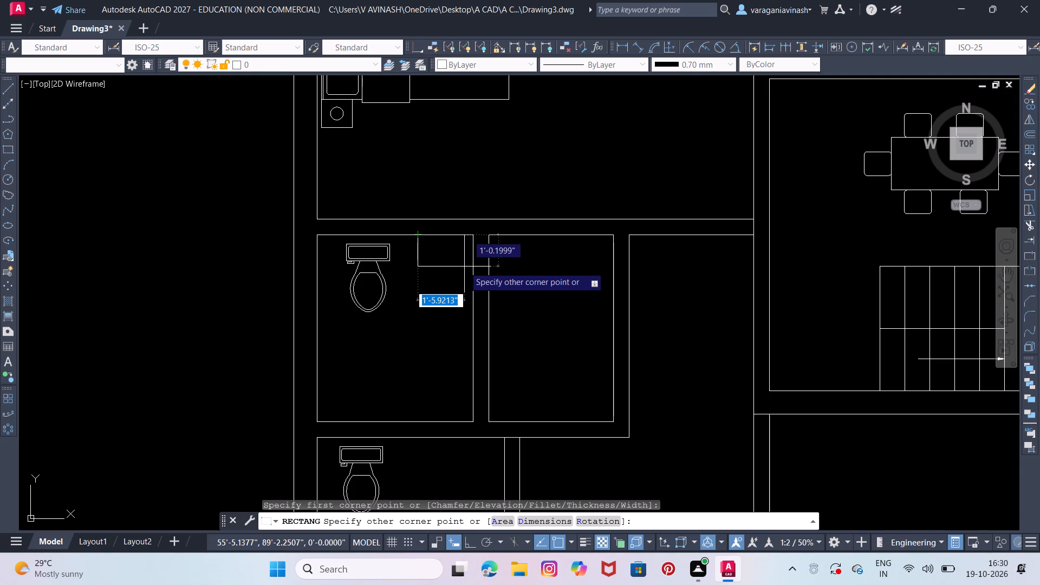
click(464, 266)
Draw an inner rectangle about 1'-3" by 10" inside the basin outline in the upper bathroom.
middle_drag(345, 241, 336, 263)
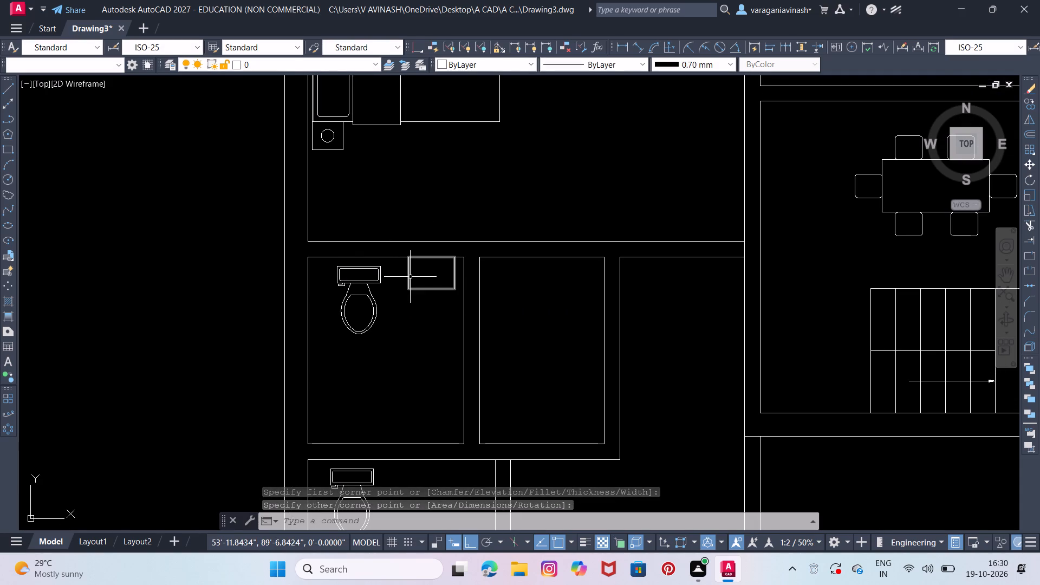
scroll(410, 277, up, 2)
scroll(0, 160, up, 1)
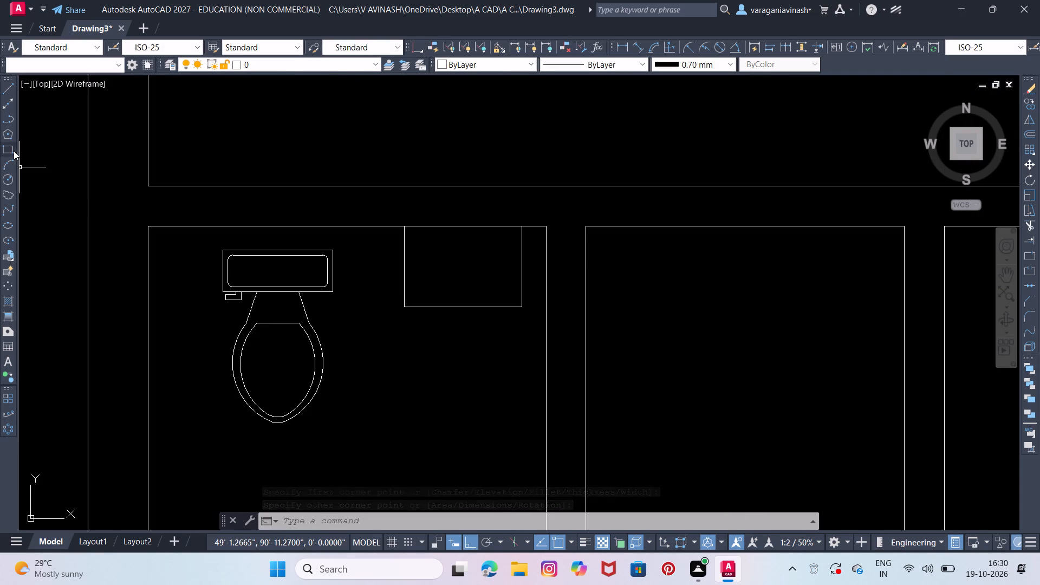
click(14, 151)
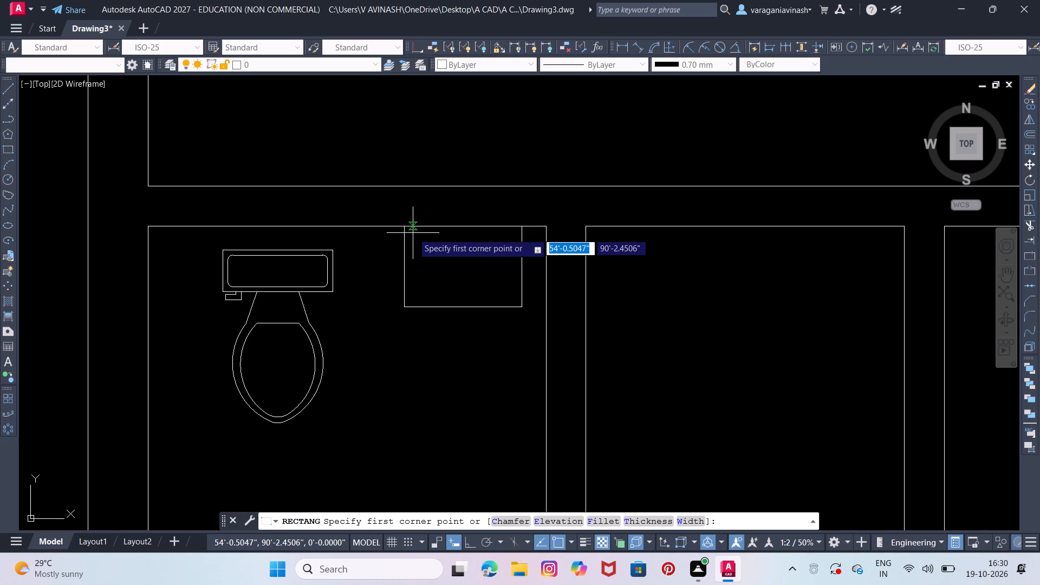
click(413, 233)
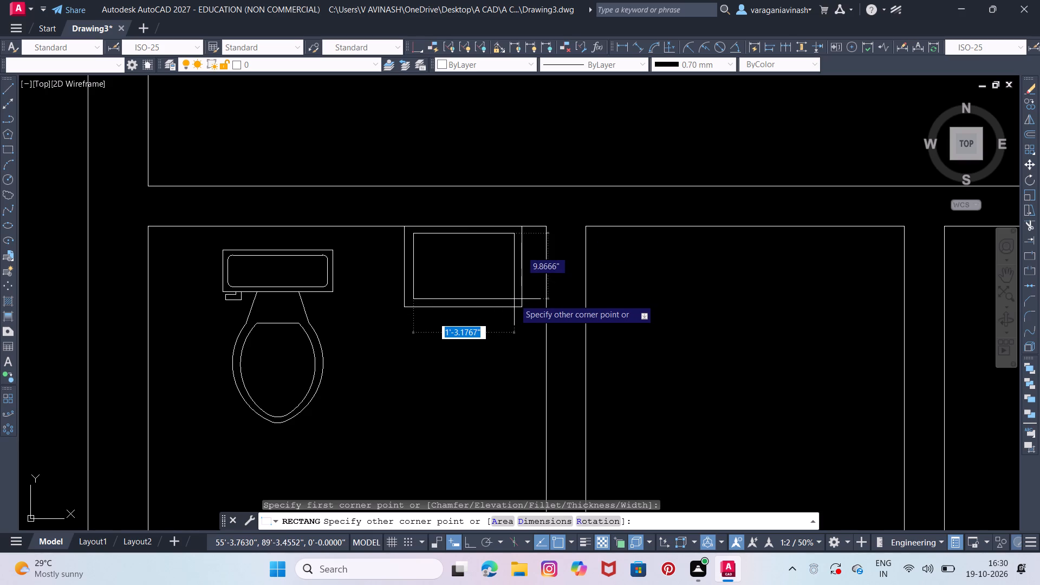
click(513, 299)
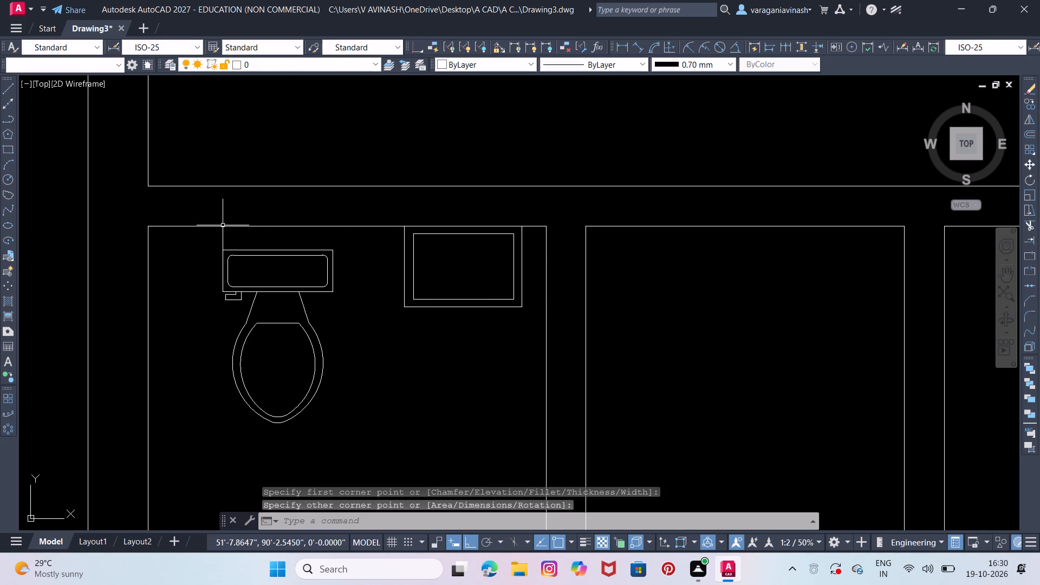
Fillet the two southern corners of the basin's inner rectangle with a 0.1' radius.
key(f)
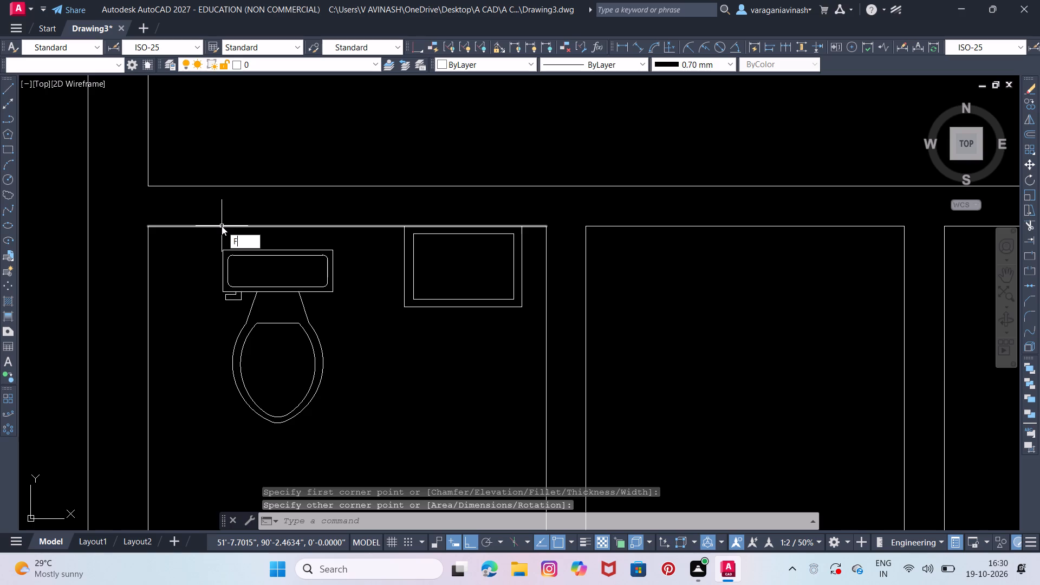
key(i)
click(252, 265)
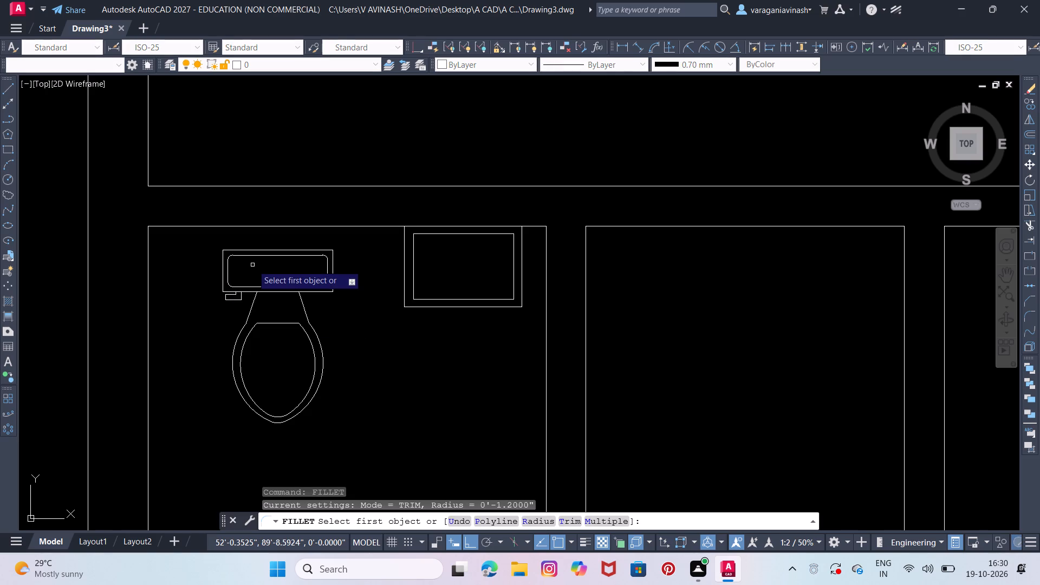
text(0.1')
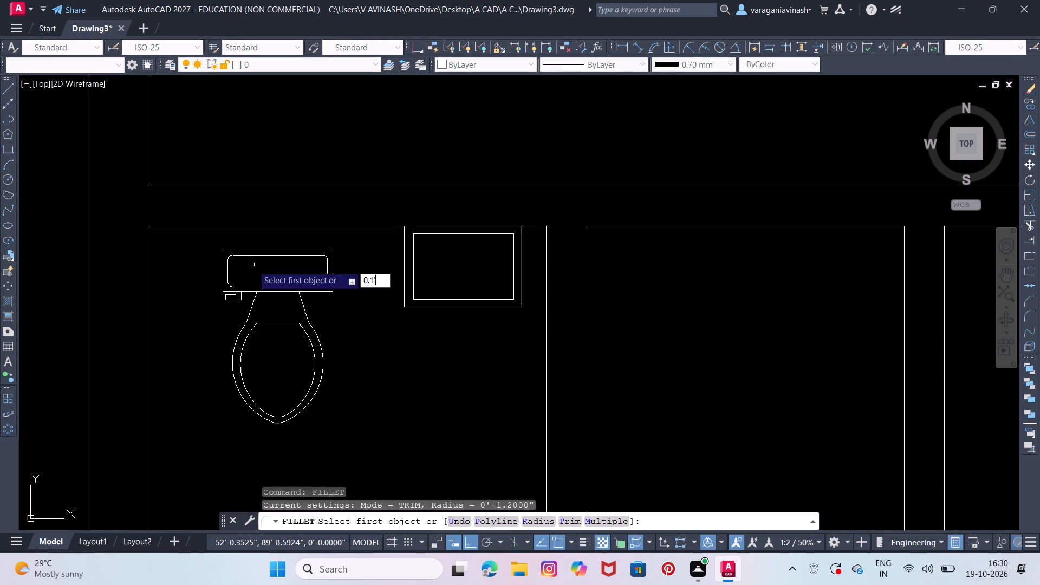
key(Return)
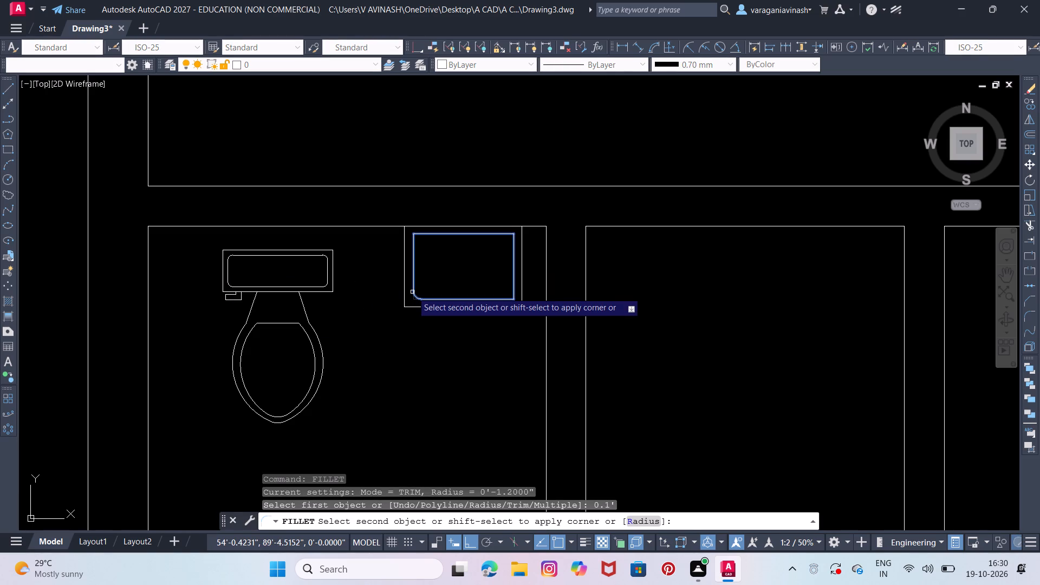
click(412, 292)
right_click(499, 289)
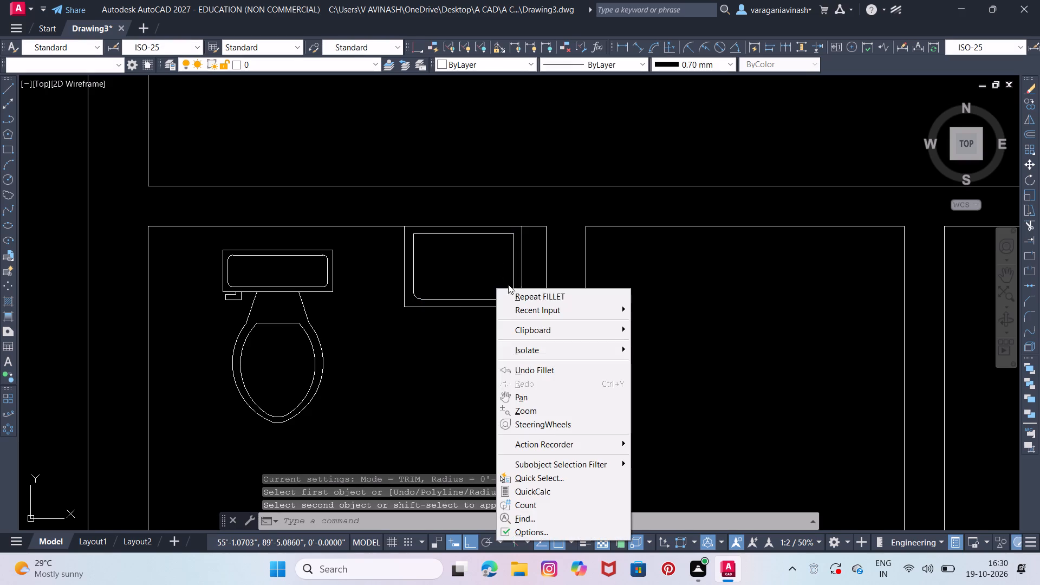
click(522, 293)
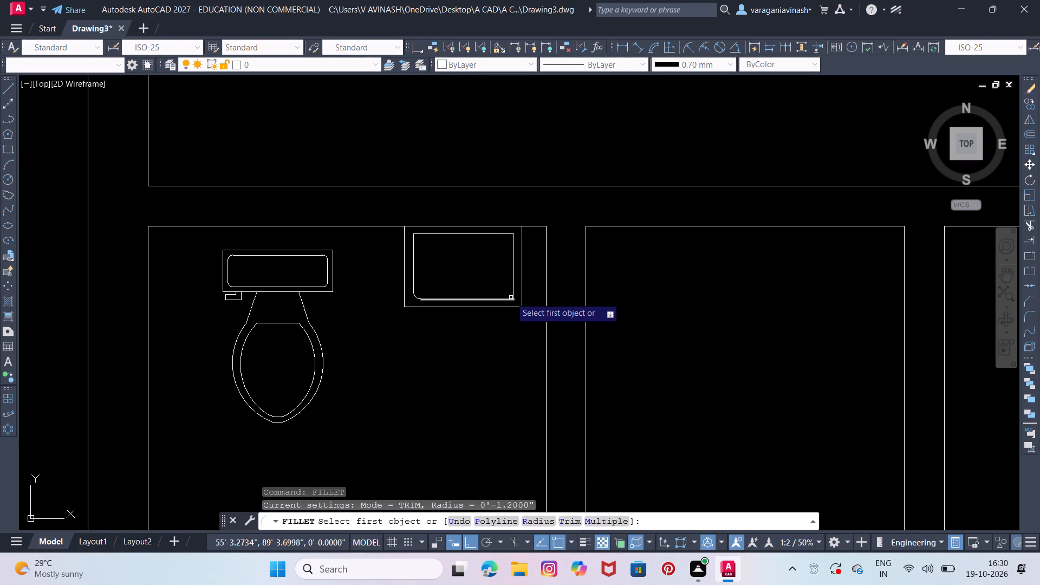
text(0.1')
key(Return)
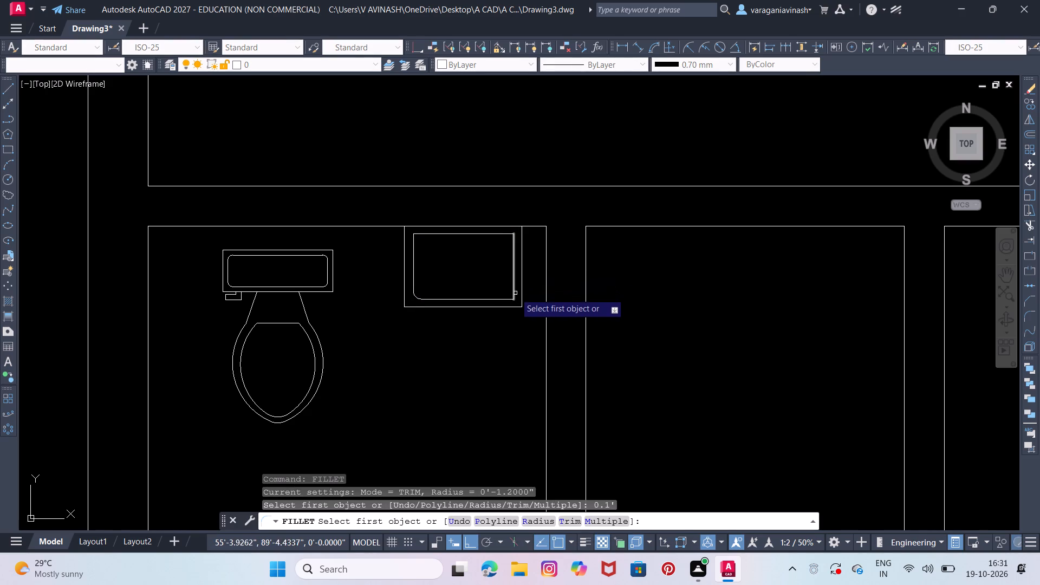
click(508, 298)
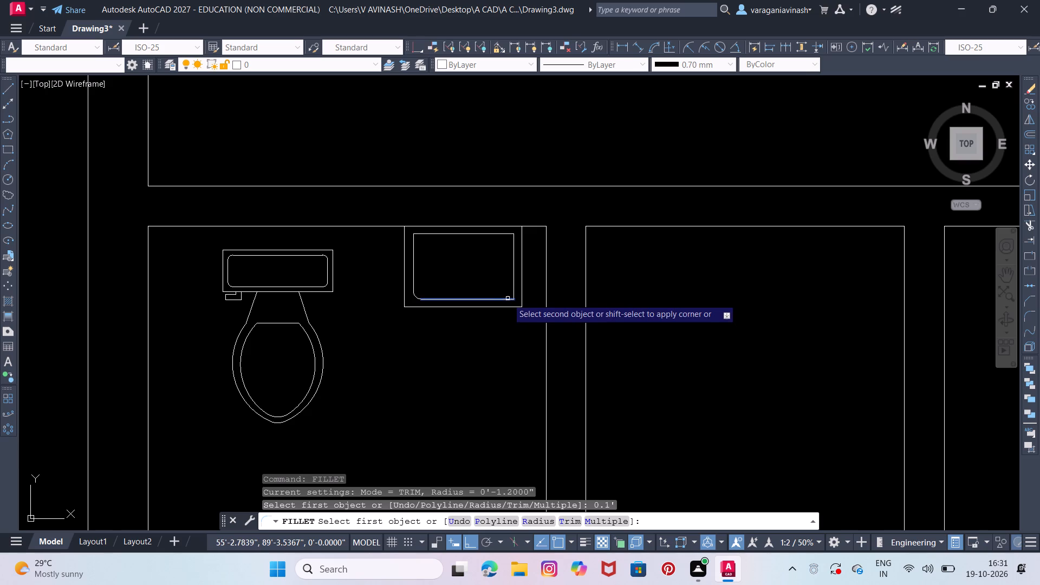
click(515, 290)
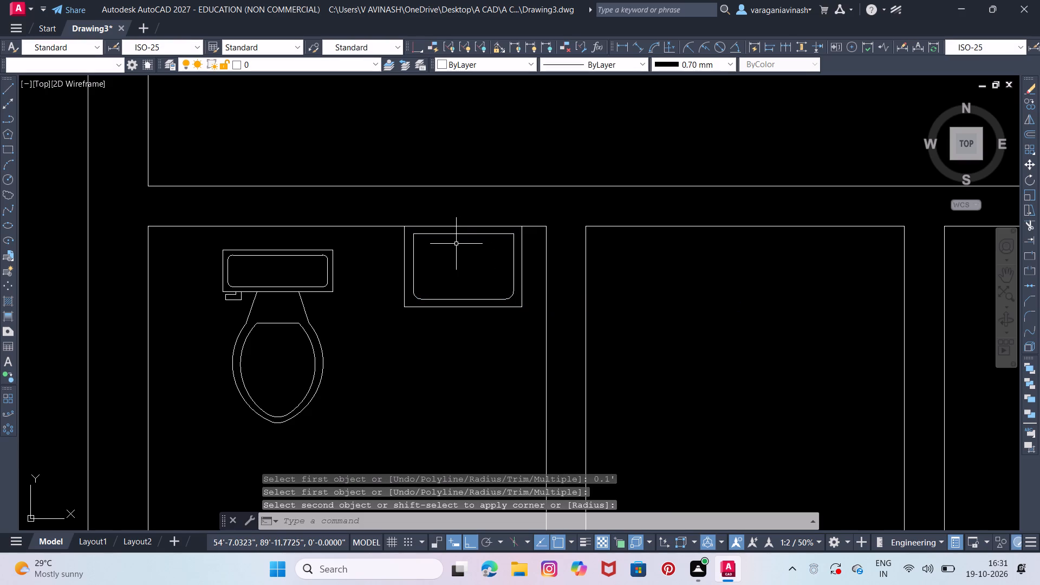
Fillet the two southern corners of the basin's outer rectangle in the upper bathroom with a 0.1' radius.
right_click(0, 29)
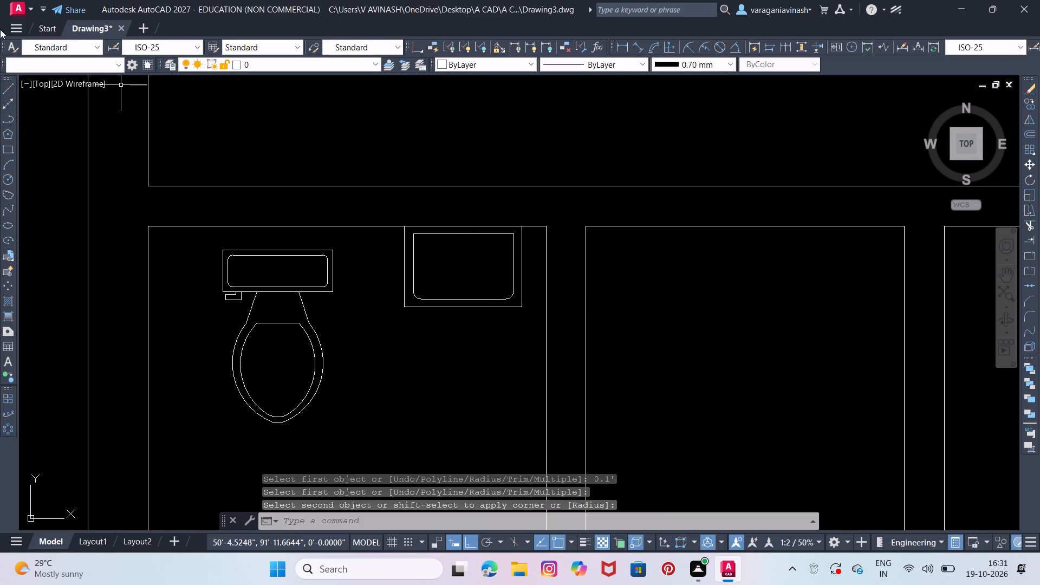
right_click(82, 99)
click(99, 108)
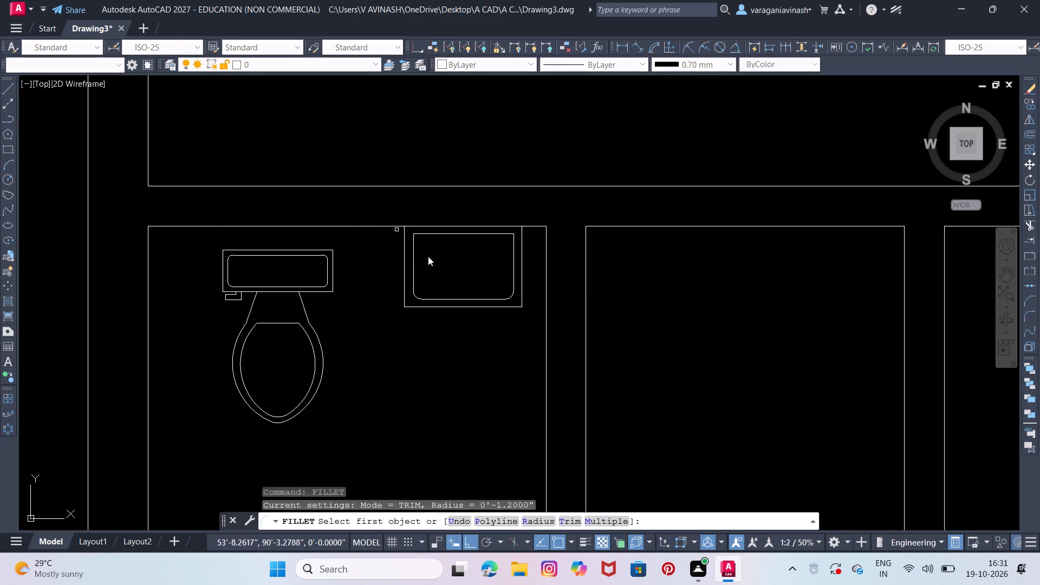
text(0.1)
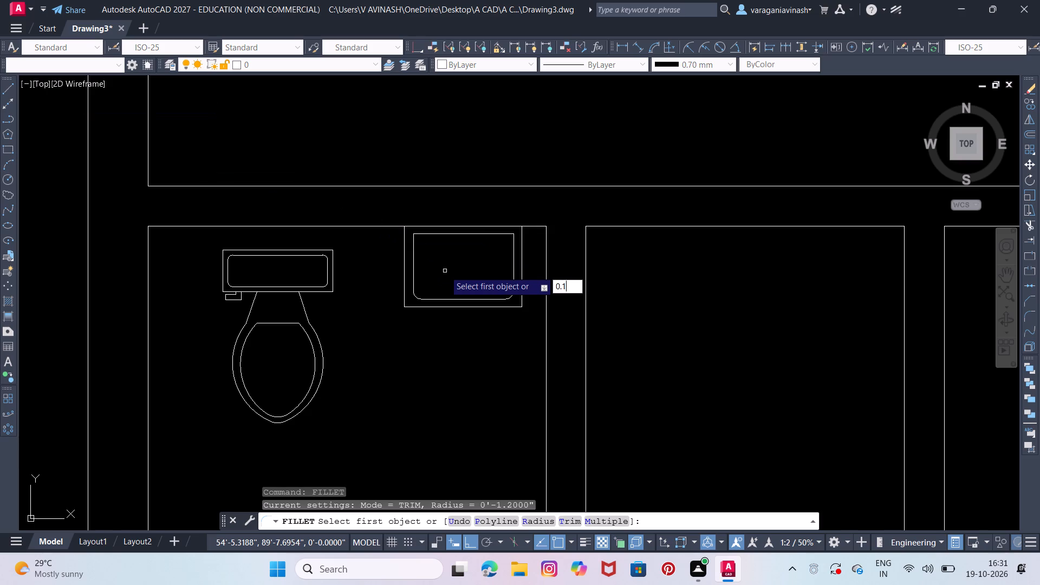
key(apostrophe)
key(Return)
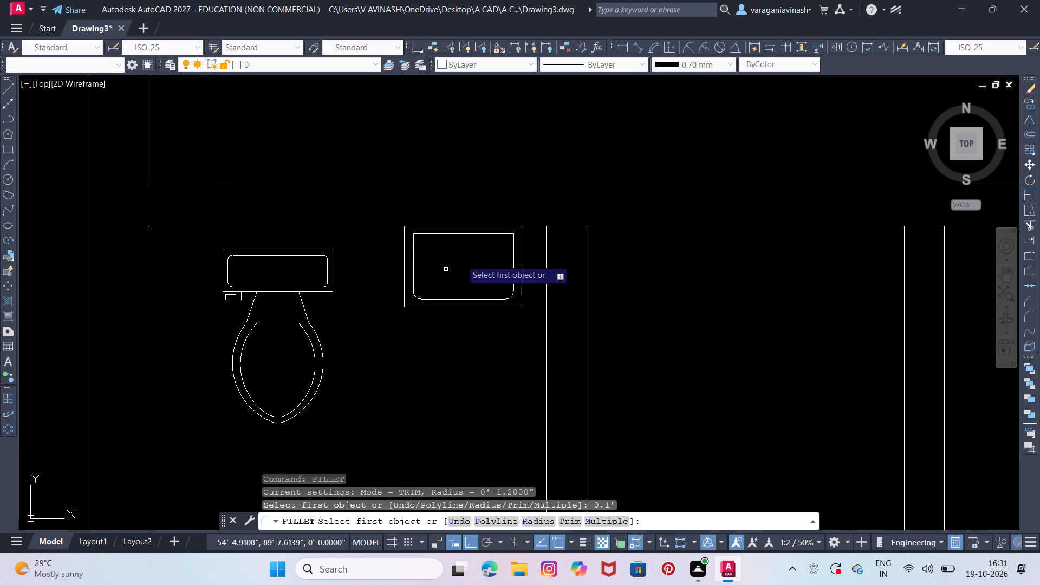
click(513, 307)
click(523, 291)
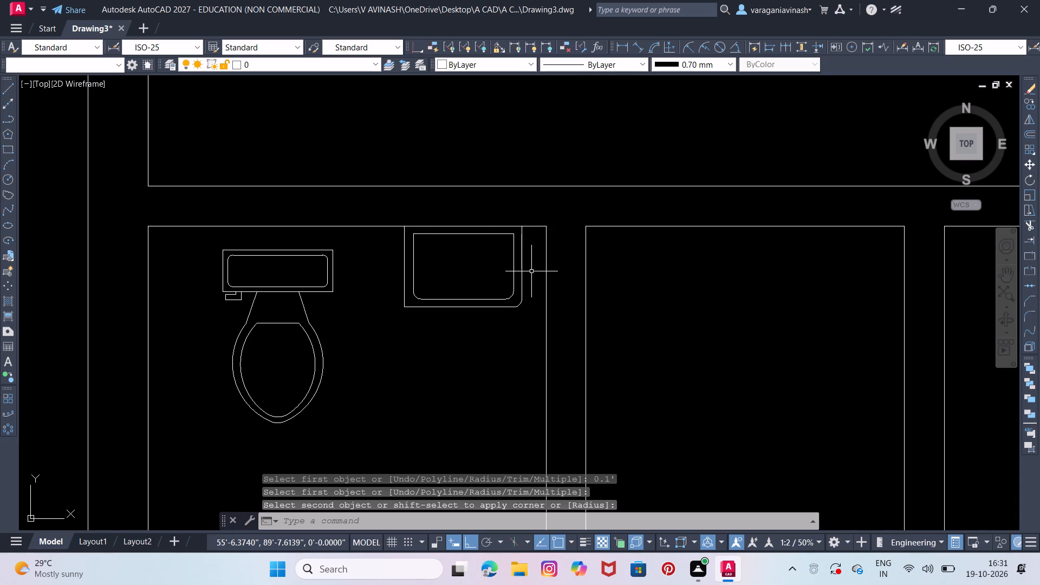
right_click(430, 179)
click(441, 186)
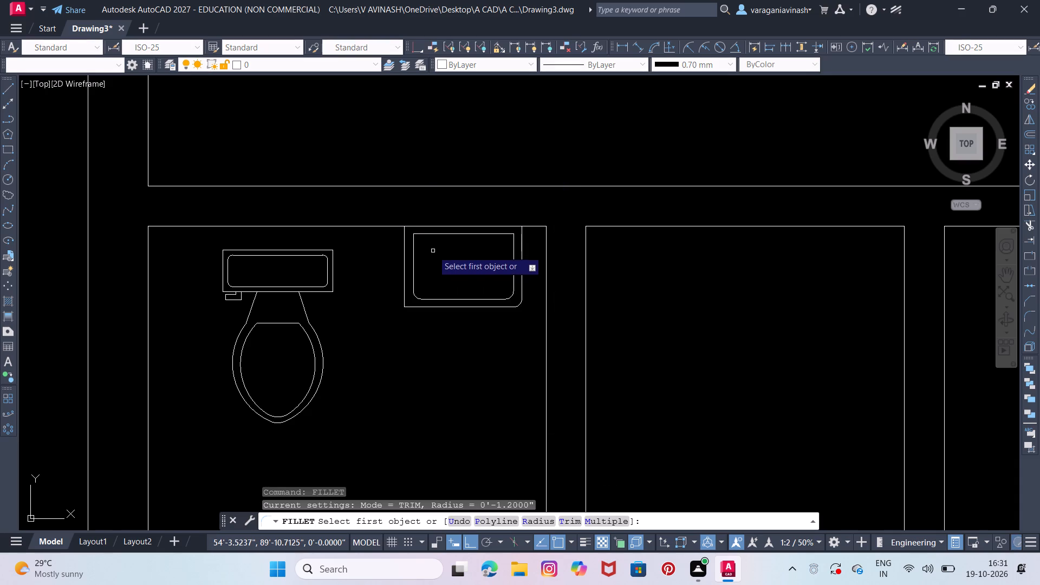
text(0.1')
key(Return)
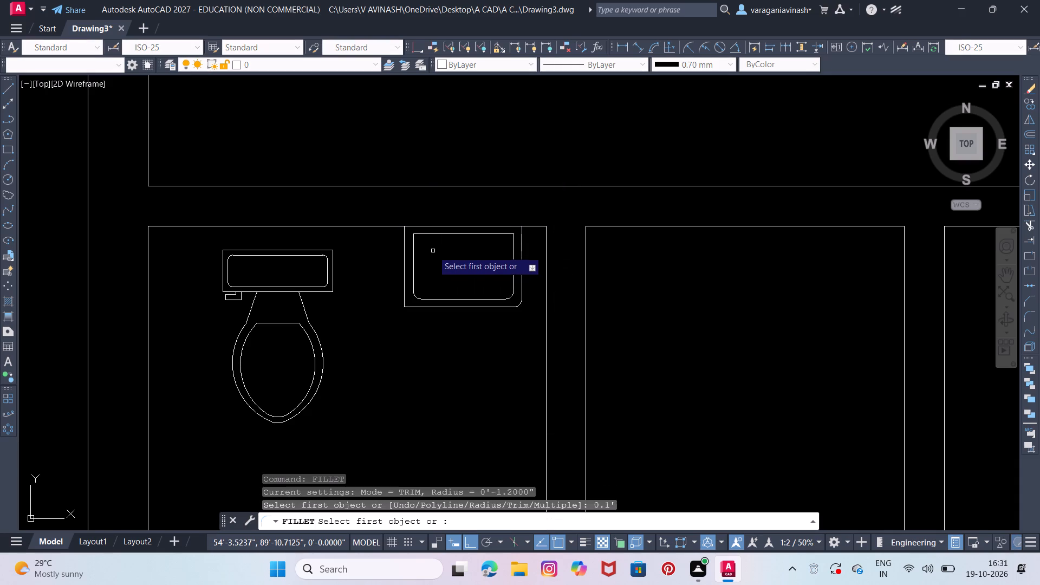
click(405, 299)
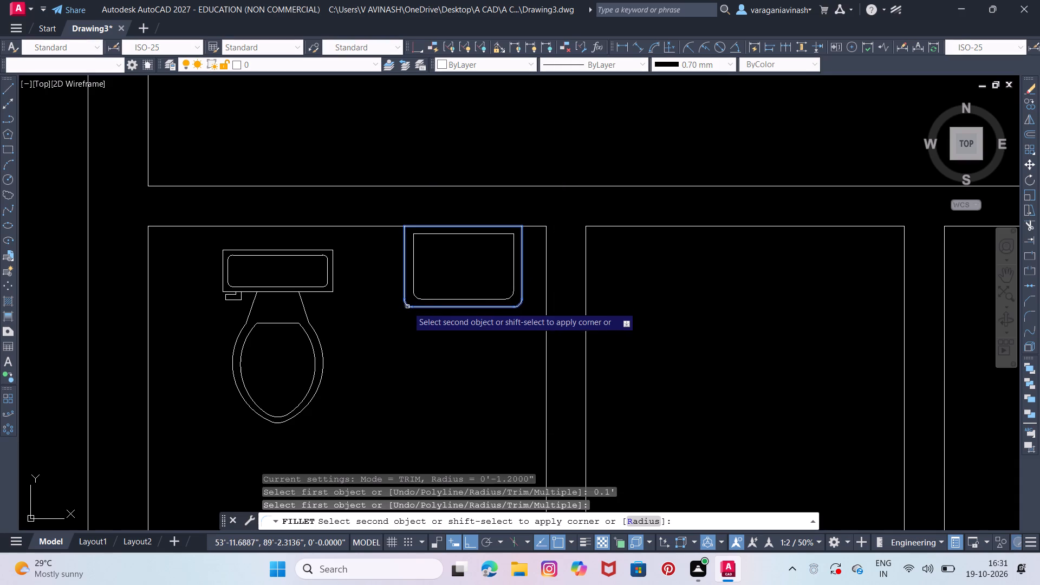
click(408, 307)
key(Escape)
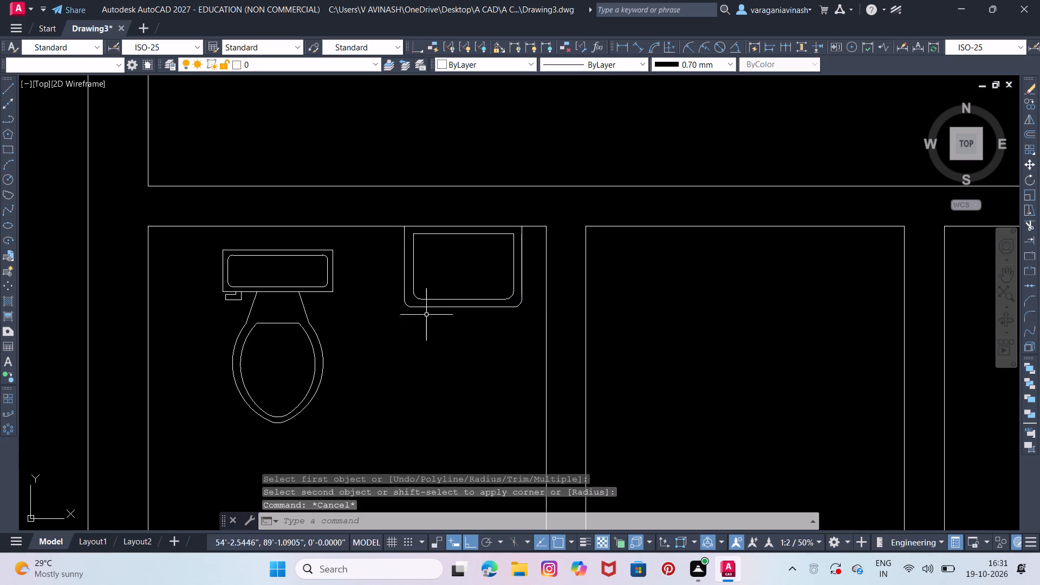
key(Escape)
Draw a small, narrow tap rectangle extending south from the middle of the inner basin's north edge.
scroll(457, 295, up, 2)
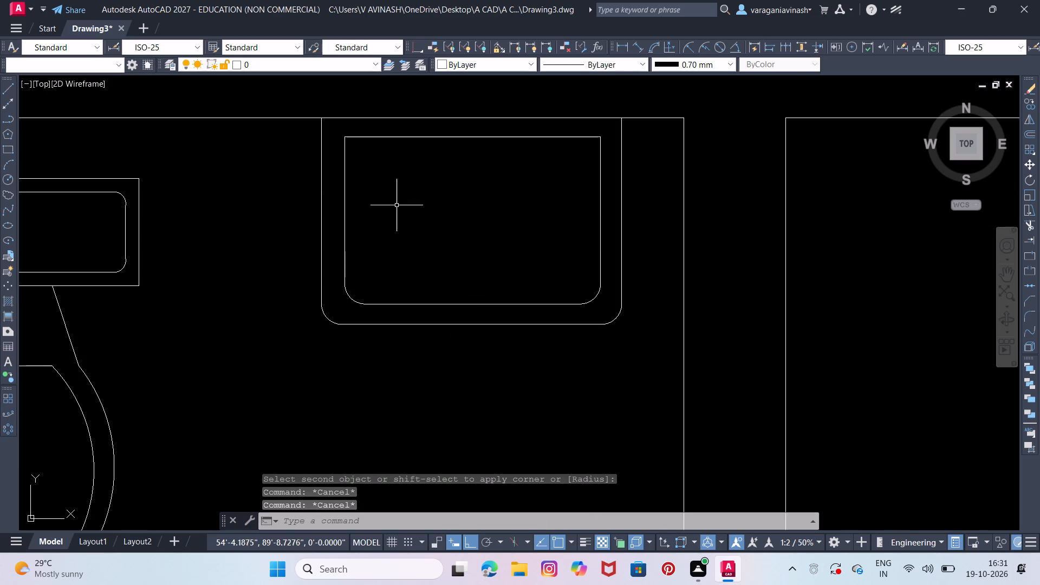
middle_drag(247, 183, 229, 229)
click(6, 149)
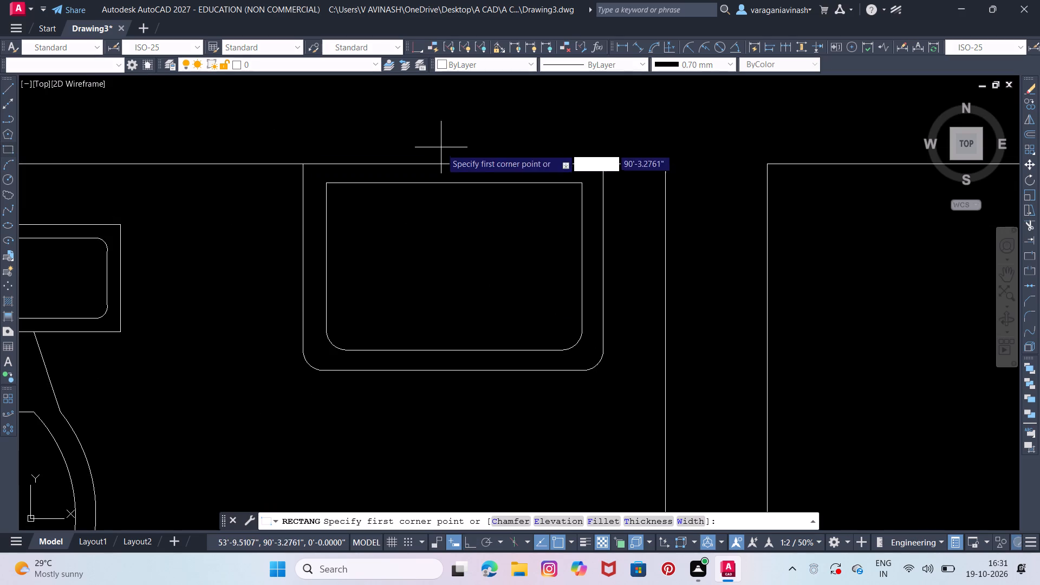
click(446, 177)
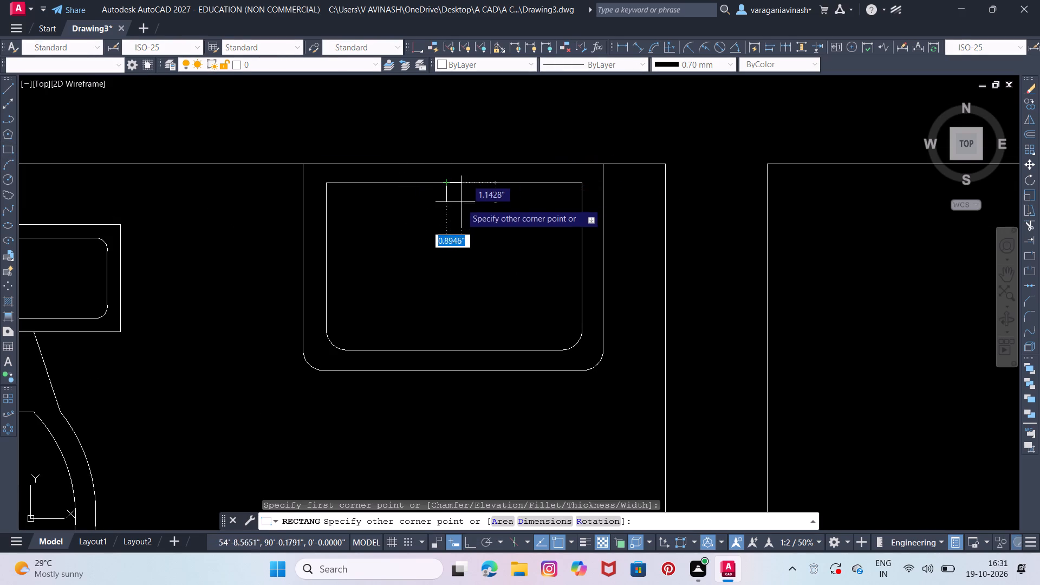
click(460, 211)
key(Escape)
key(Escape)
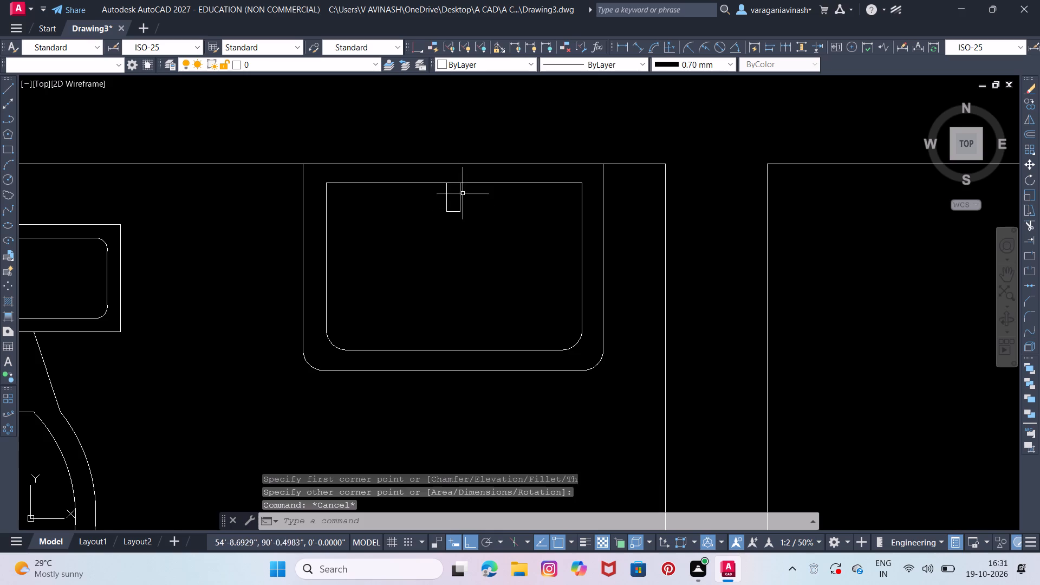
Draw a drain circle of about 0.67" radius in the middle of the basin, and a second circle from the same centre.
click(8, 182)
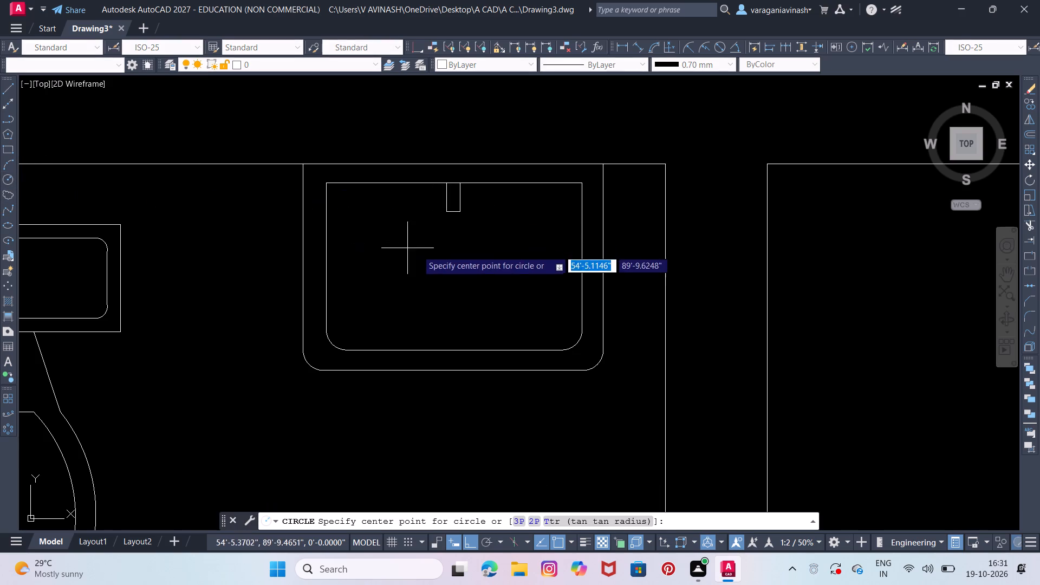
click(453, 272)
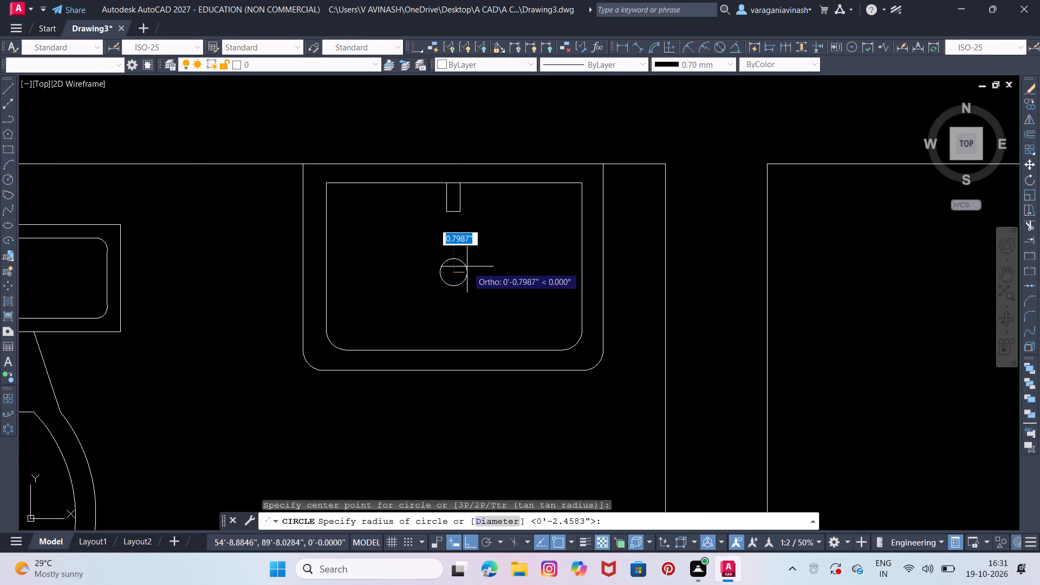
click(465, 266)
right_click(464, 266)
click(478, 270)
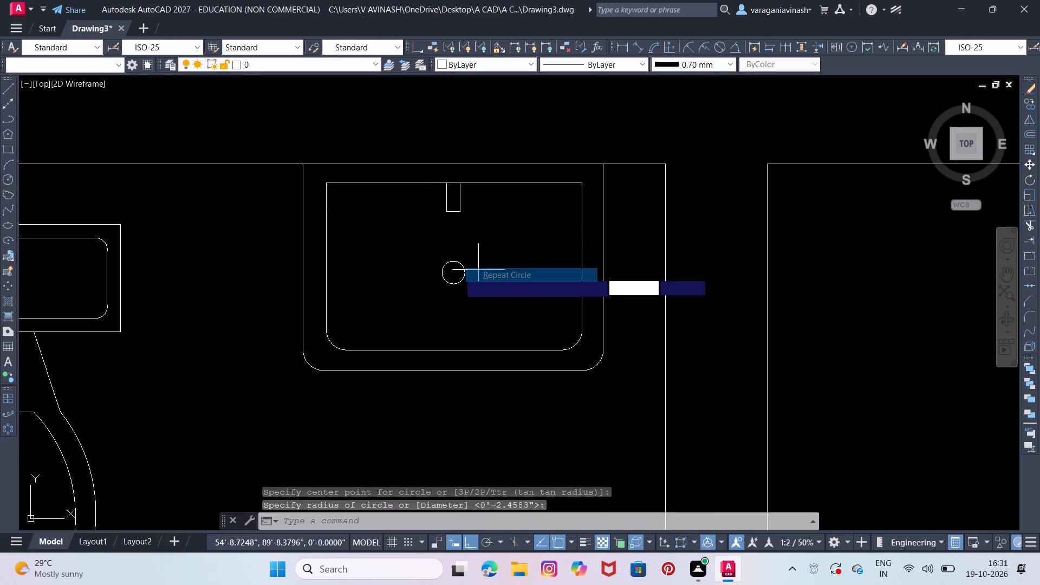
scroll(449, 274, up, 3)
scroll(454, 254, down, 1)
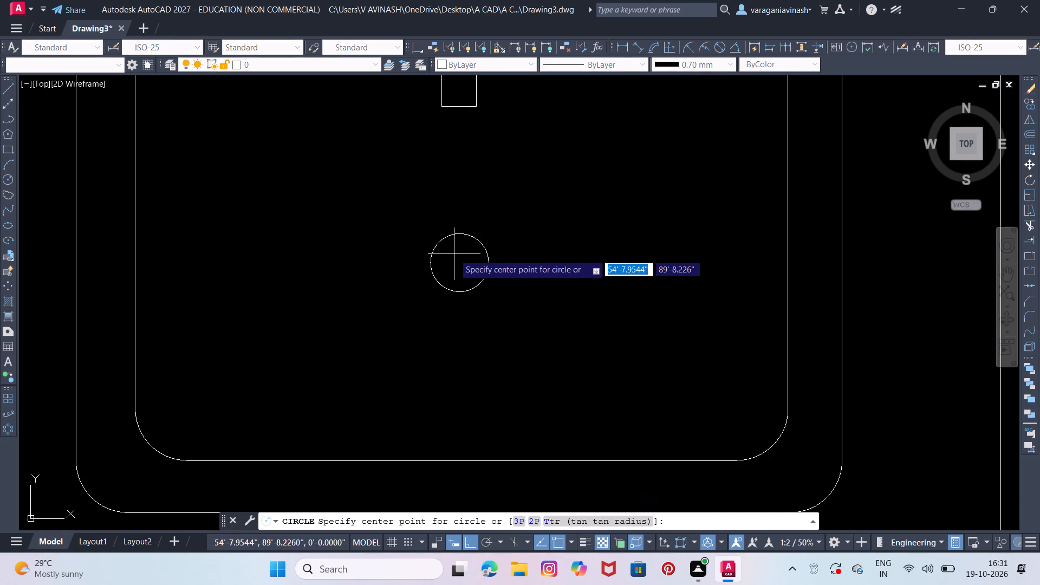
scroll(457, 253, down, 1)
middle_drag(457, 255, 452, 270)
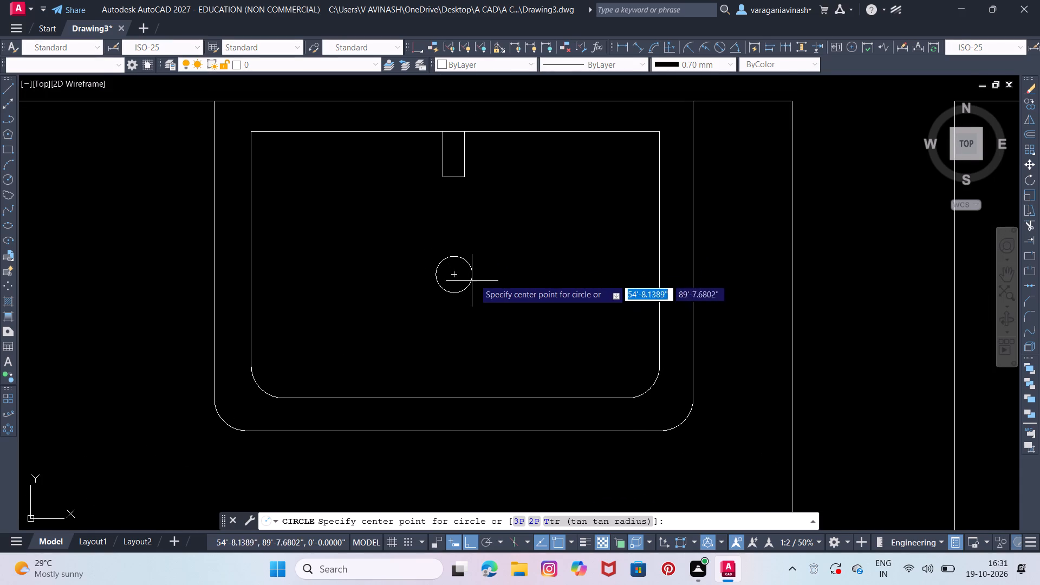
click(453, 274)
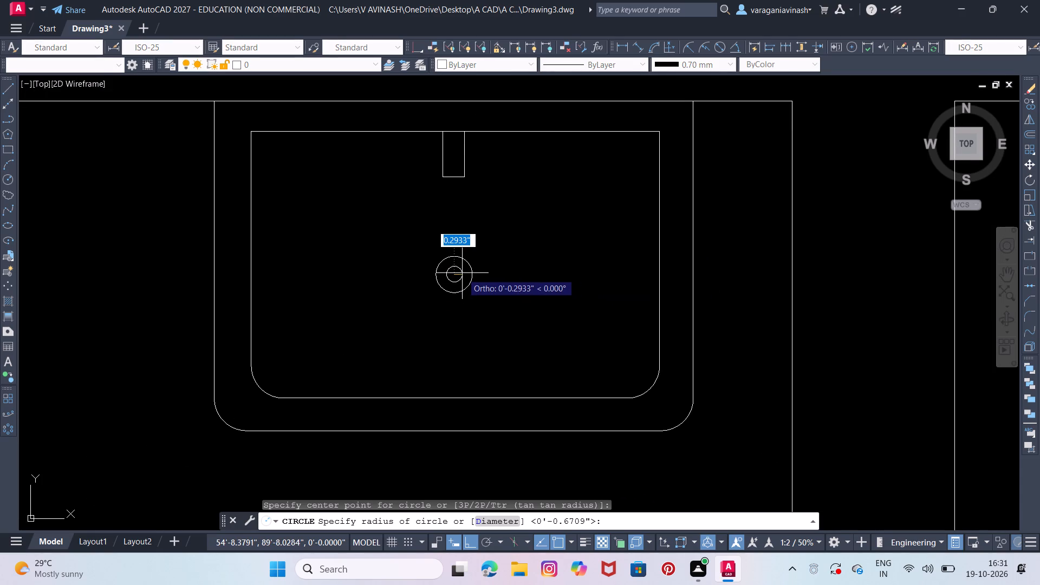
click(465, 274)
key(Escape)
key(Escape)
Move the complete washbasin from the upper bathroom straight south to the north wall of the lower bathroom, east of its toilet.
click(716, 123)
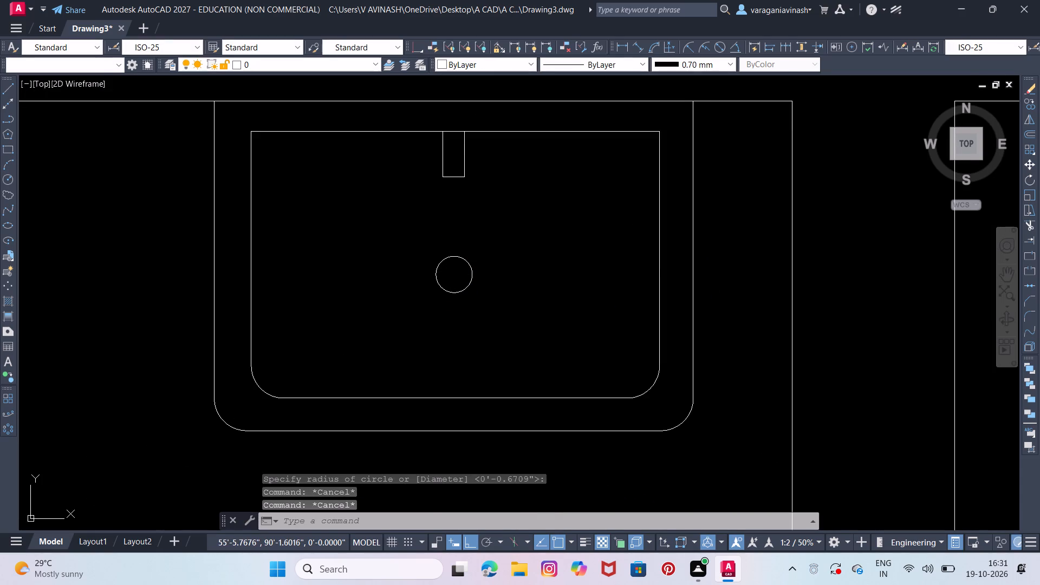
click(131, 460)
scroll(136, 453, down, 4)
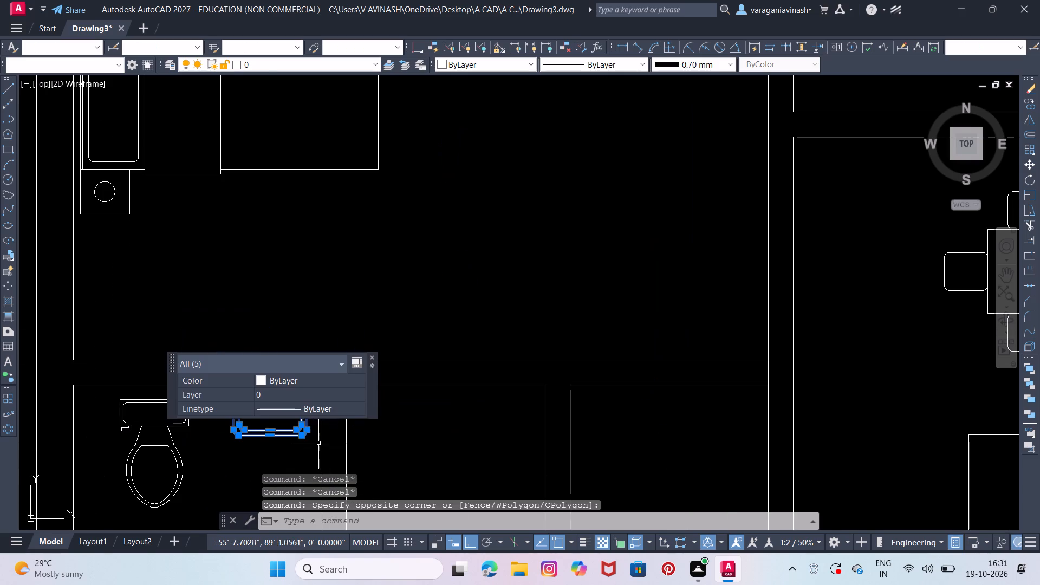
middle_drag(318, 445, 565, 90)
right_click(535, 83)
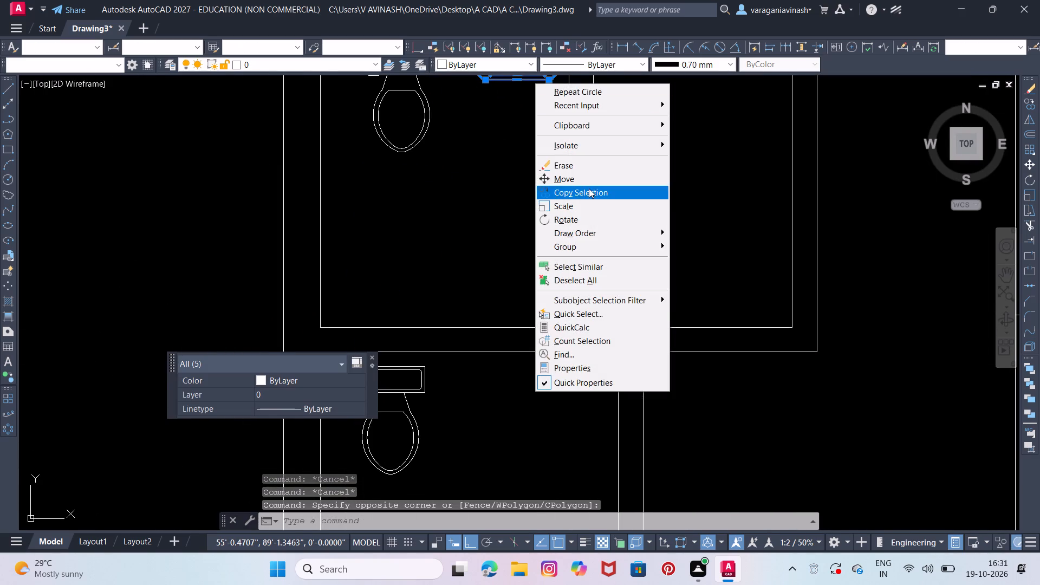
click(588, 184)
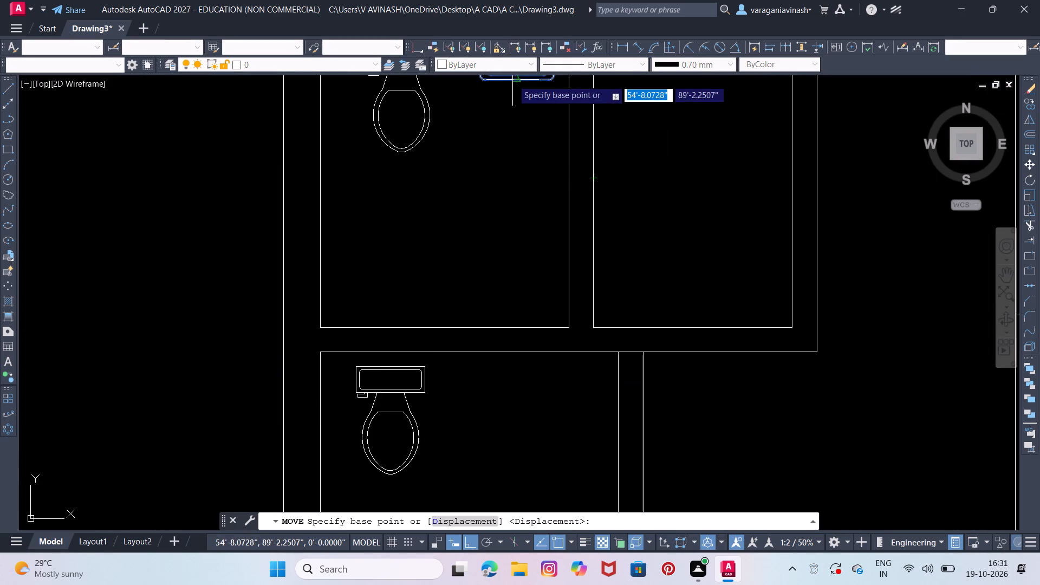
click(516, 81)
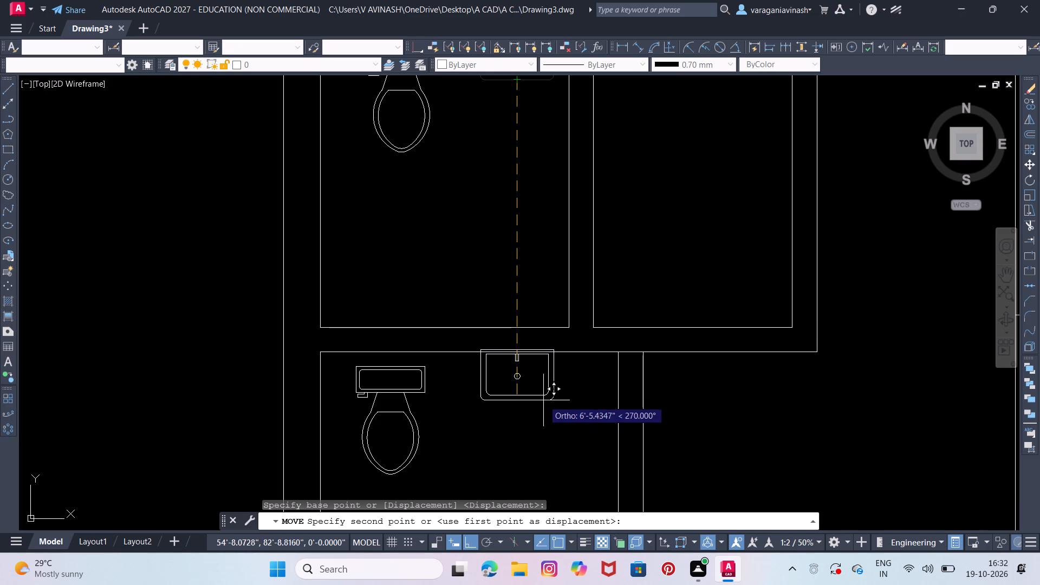
click(544, 402)
key(Escape)
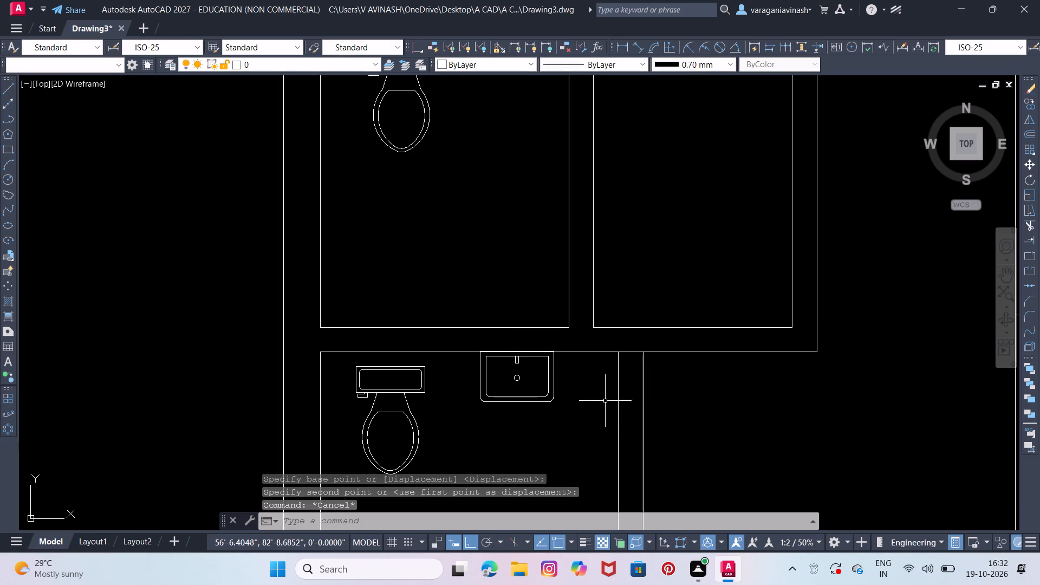
Move the basin's outer outline slightly south so its north edge sits on the lower bathroom's north wall line.
scroll(495, 375, up, 4)
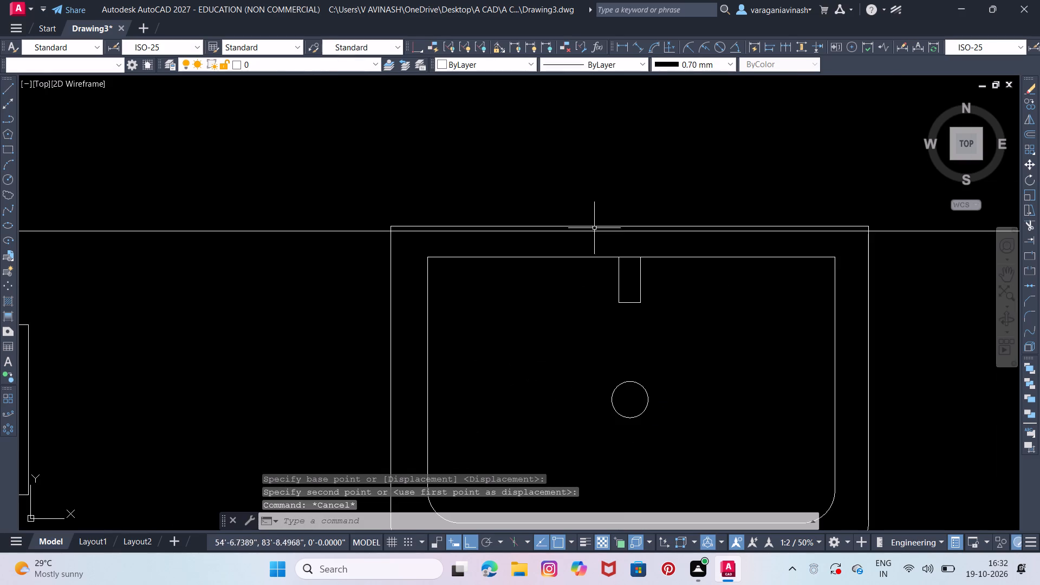
click(597, 225)
right_click(597, 225)
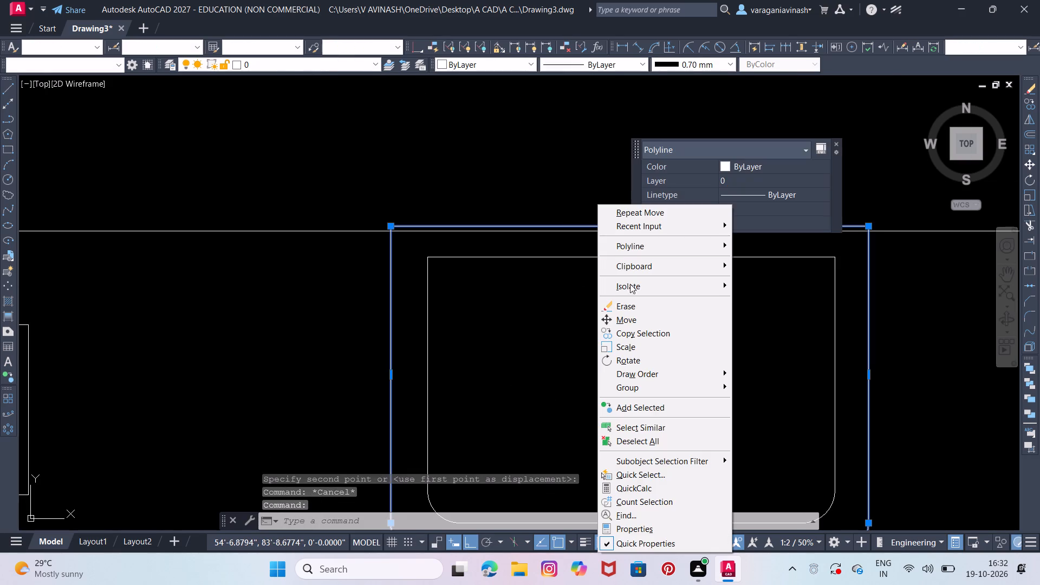
click(617, 320)
click(627, 227)
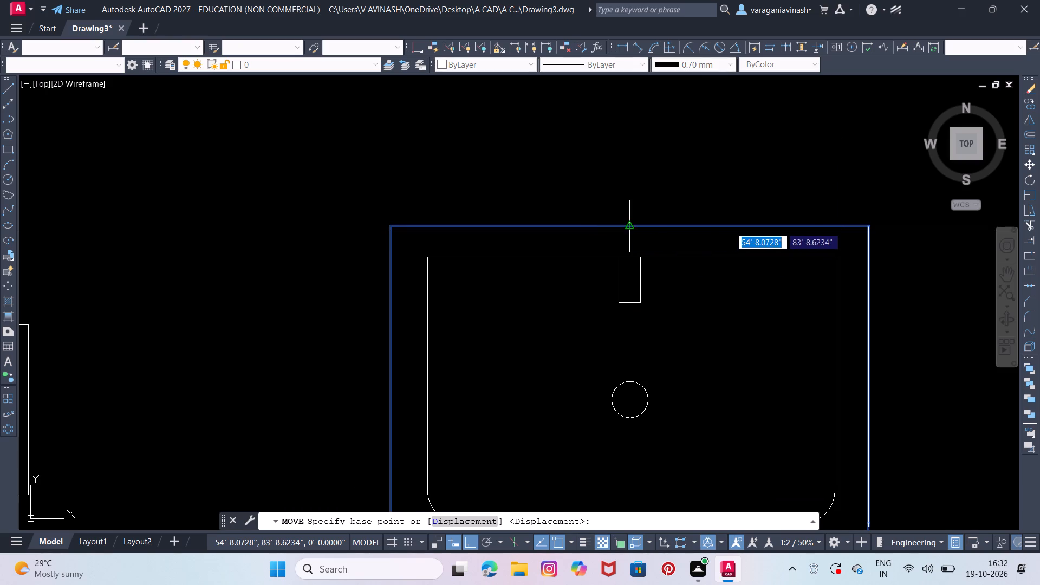
click(628, 233)
key(Escape)
Copy the complete washbasin from the lower bathroom straight north onto the upper bathroom's north wall, east of its toilet.
scroll(637, 245, down, 4)
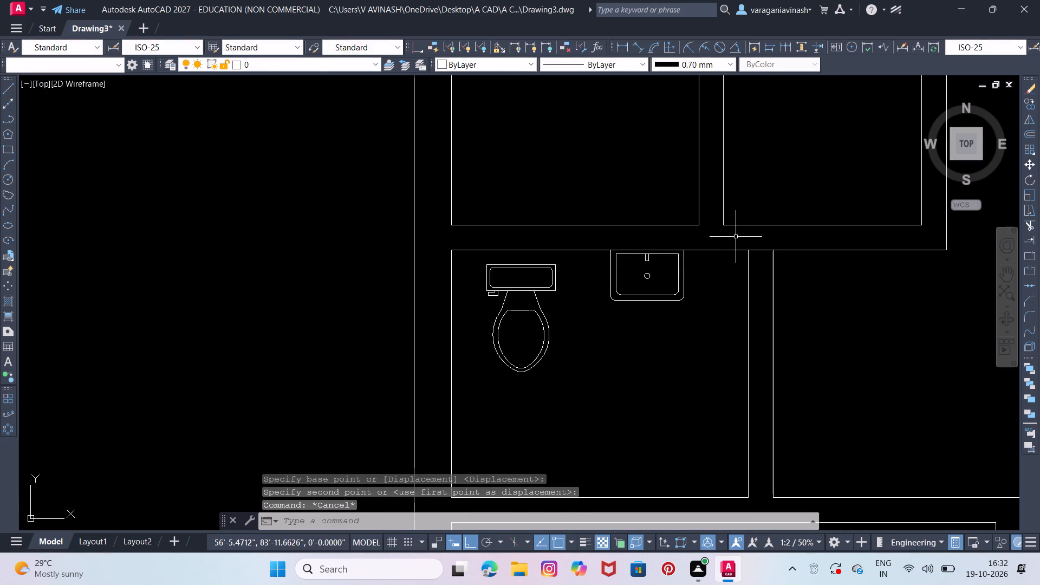
middle_drag(734, 239, 670, 294)
scroll(664, 297, down, 3)
middle_click(624, 323)
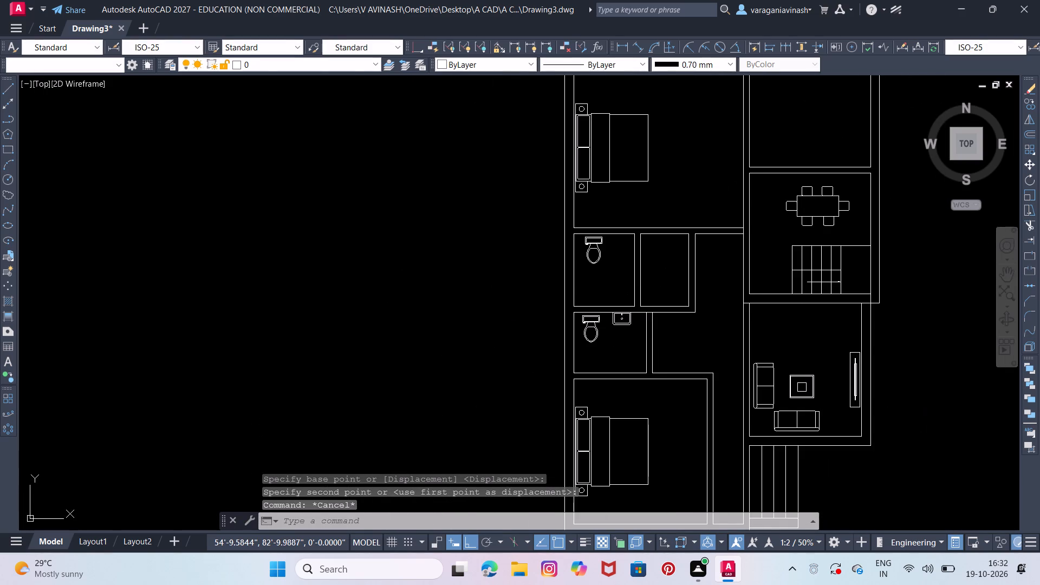
scroll(623, 323, up, 1)
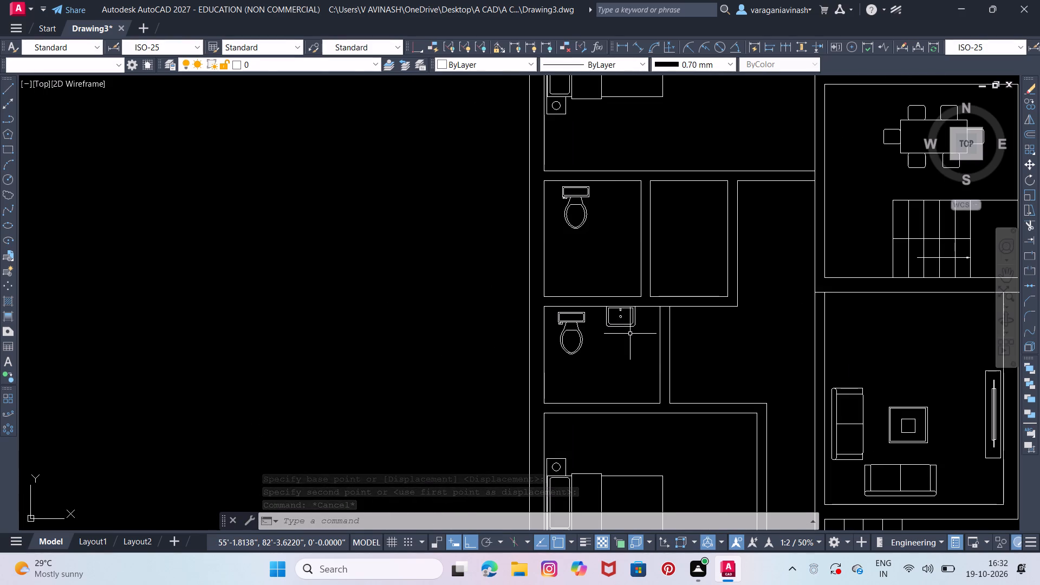
click(649, 334)
scroll(612, 315, up, 3)
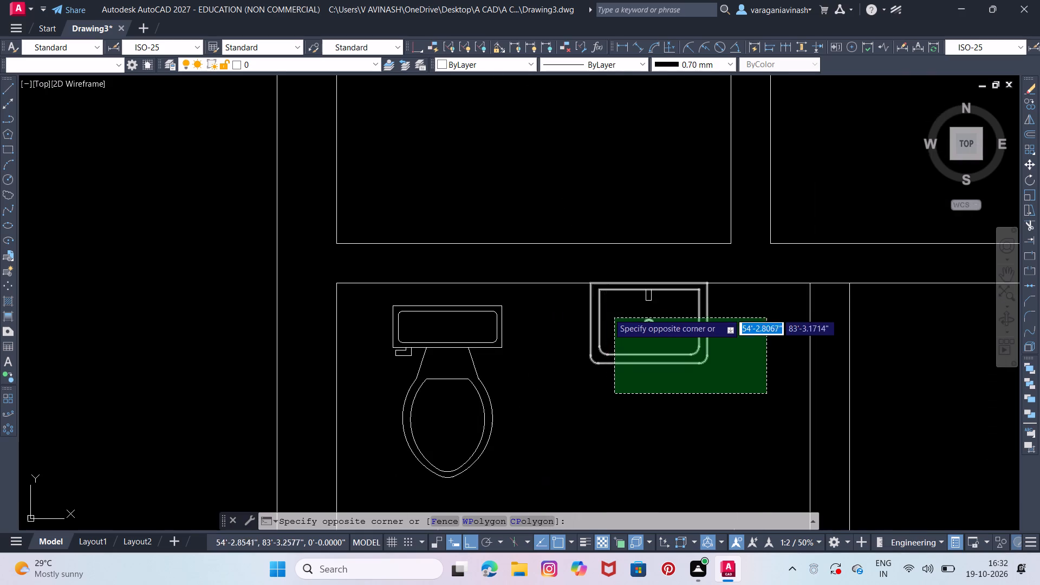
click(584, 292)
right_click(586, 292)
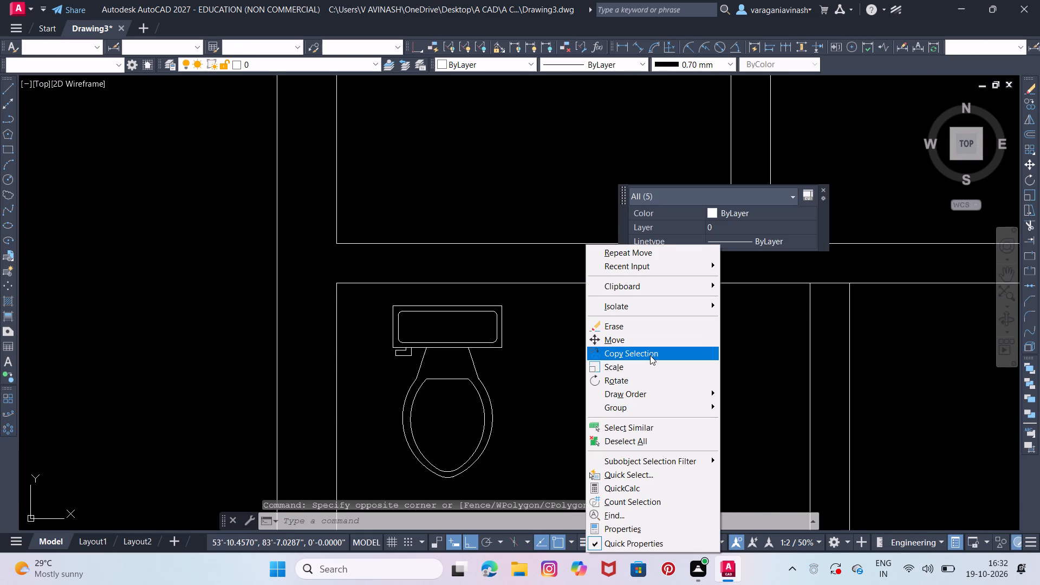
click(640, 349)
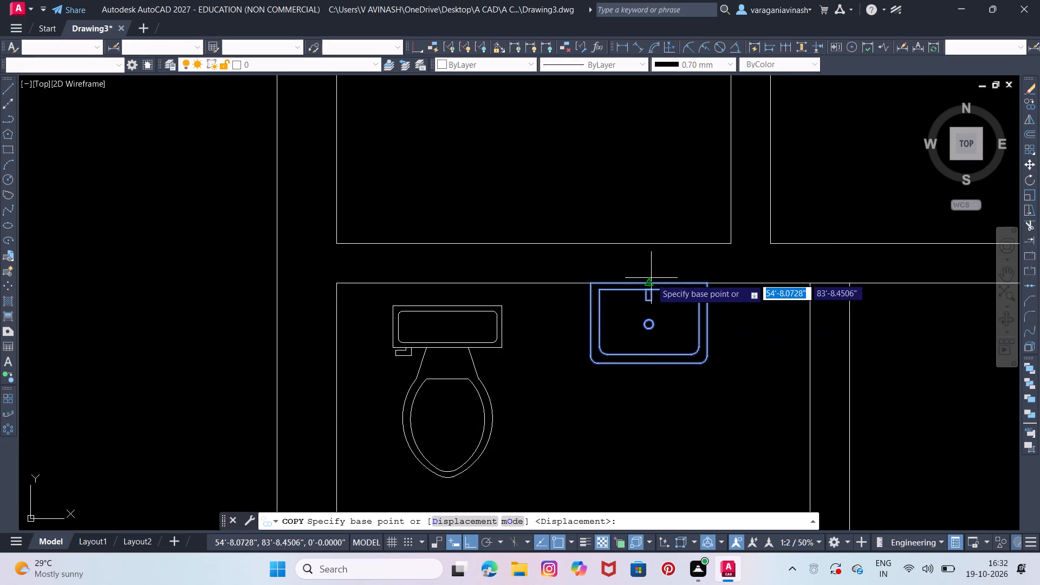
click(651, 282)
scroll(648, 228, down, 1)
middle_drag(648, 229, 648, 391)
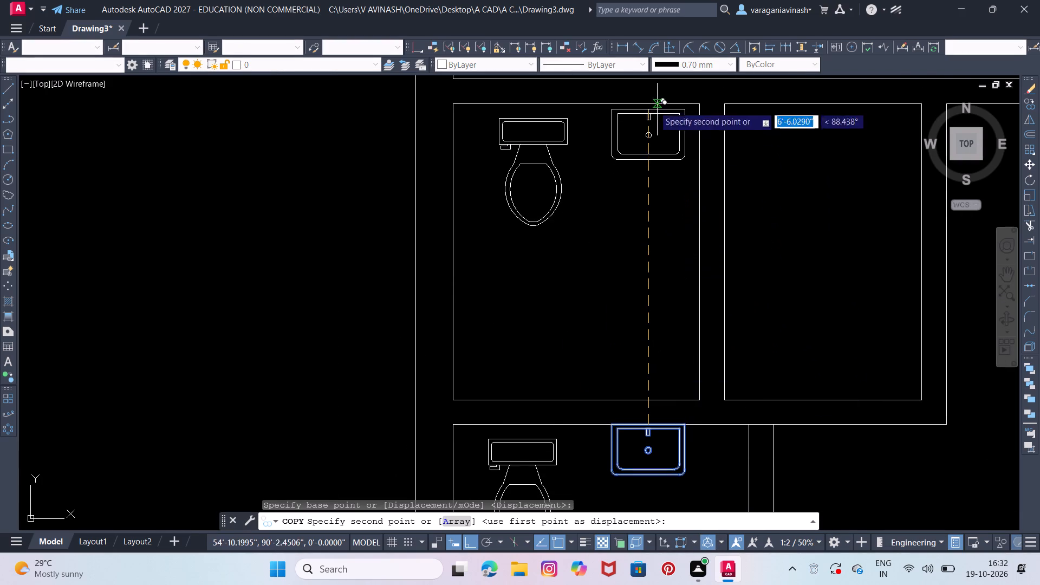
click(645, 102)
key(Escape)
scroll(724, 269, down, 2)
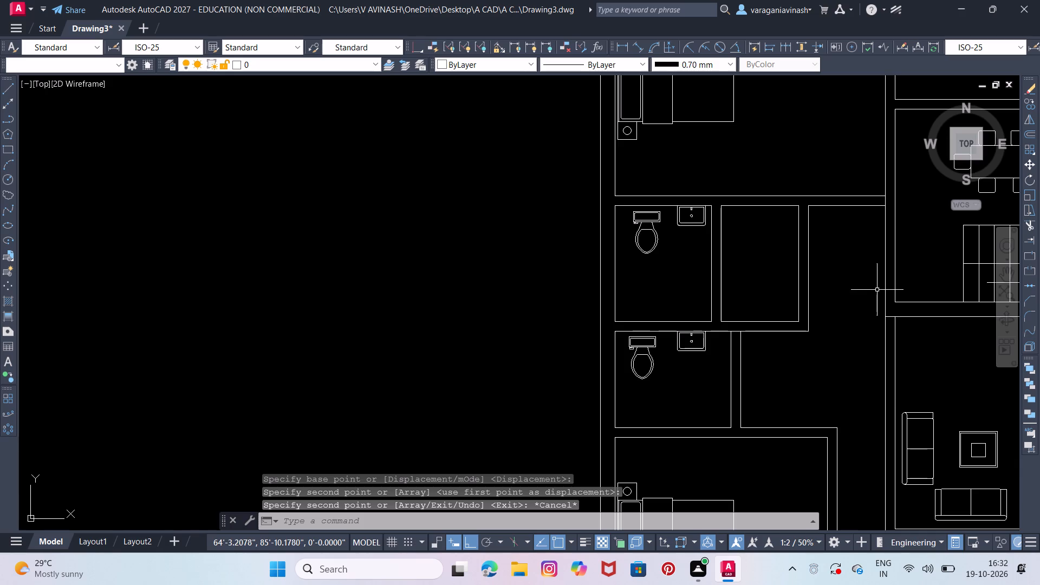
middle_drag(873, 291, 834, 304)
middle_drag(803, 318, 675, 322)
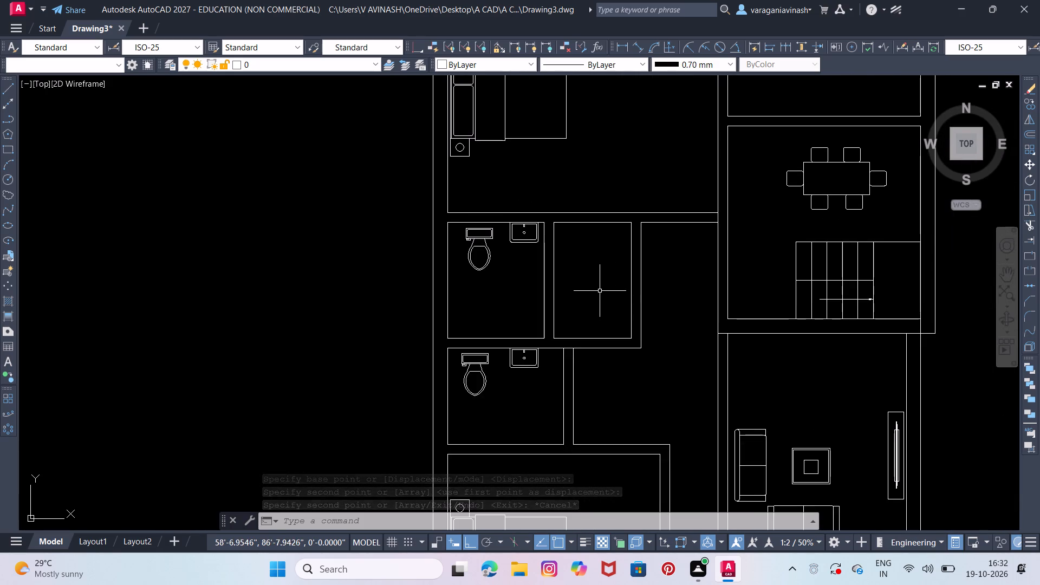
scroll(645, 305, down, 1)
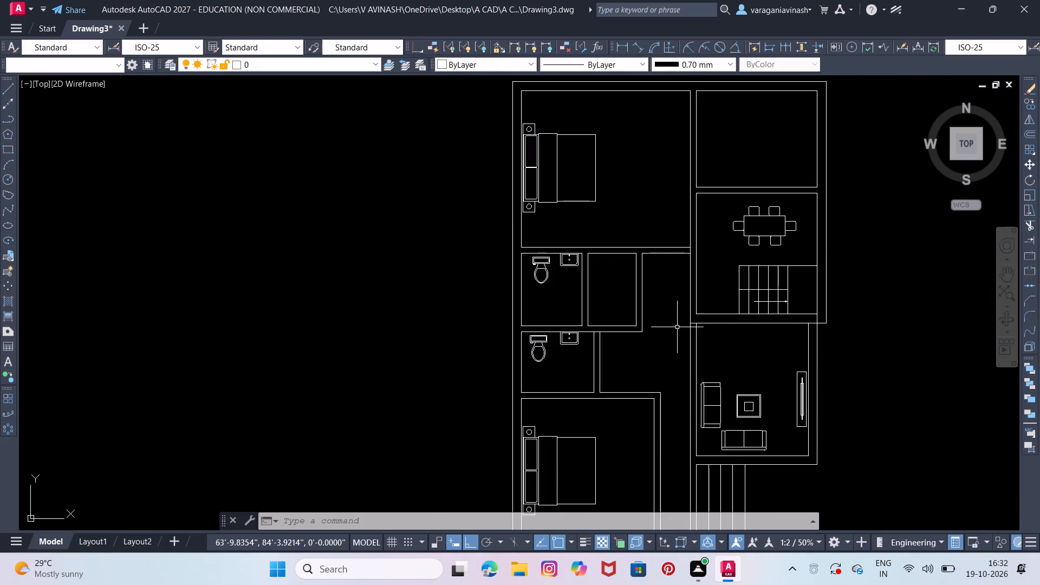
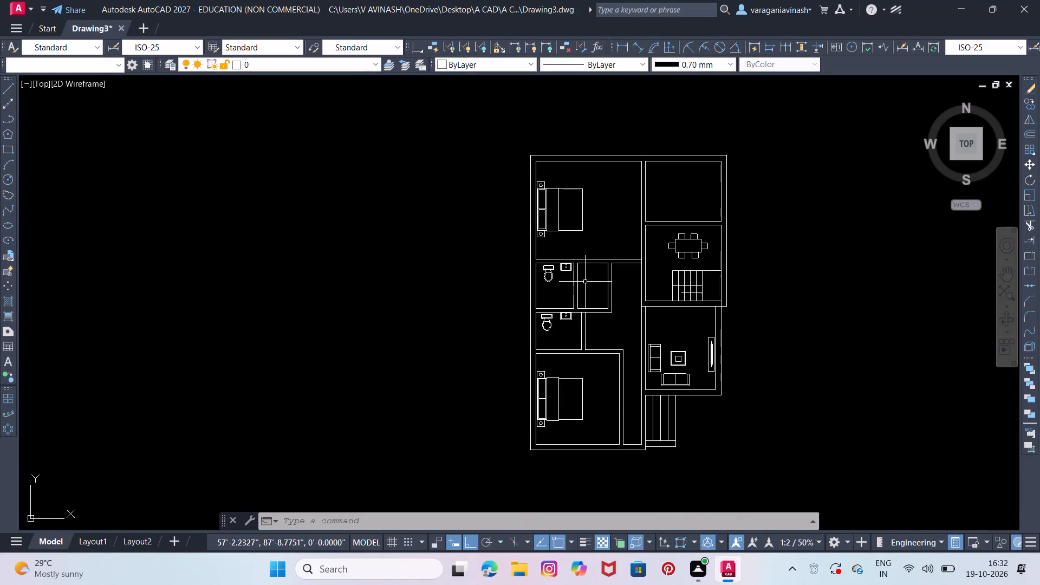
Copy the lower bathroom's washbasin into the empty room at the plan's upper-right corner, near its top wall, with Ortho off.
middle_drag(752, 308, 682, 297)
scroll(675, 293, up, 1)
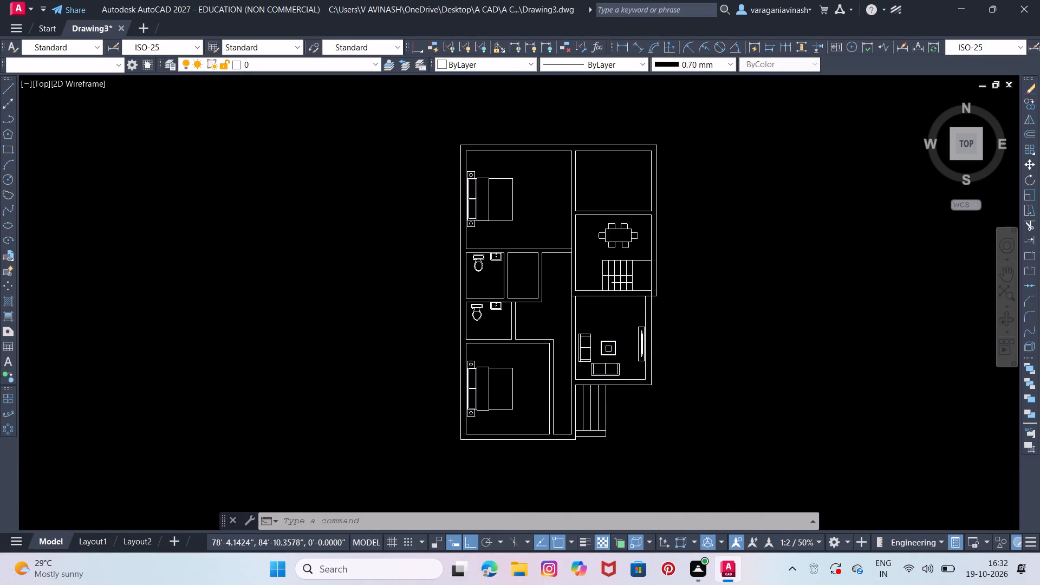
middle_drag(455, 301, 468, 426)
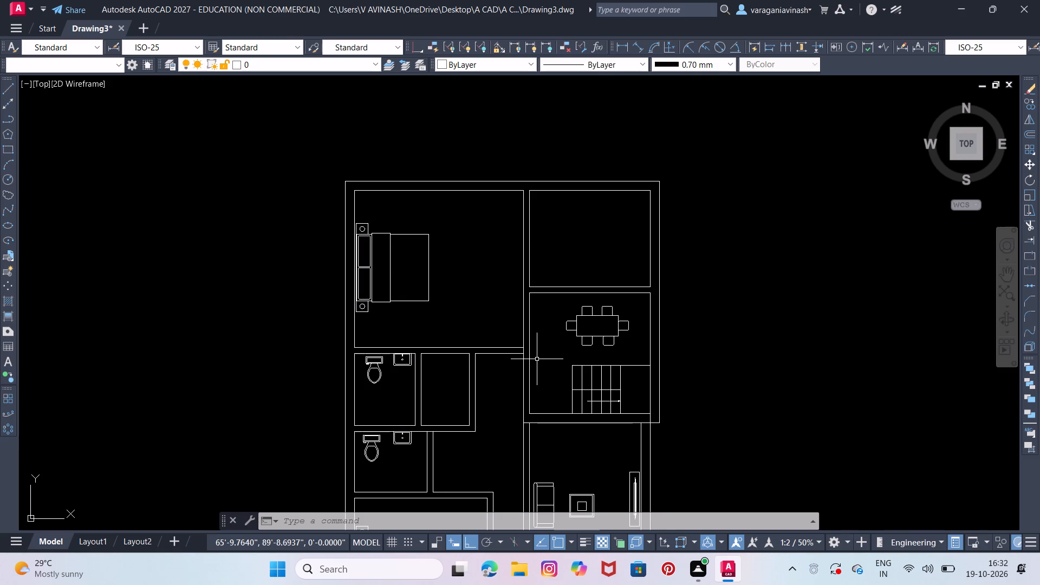
click(418, 447)
scroll(414, 447, up, 4)
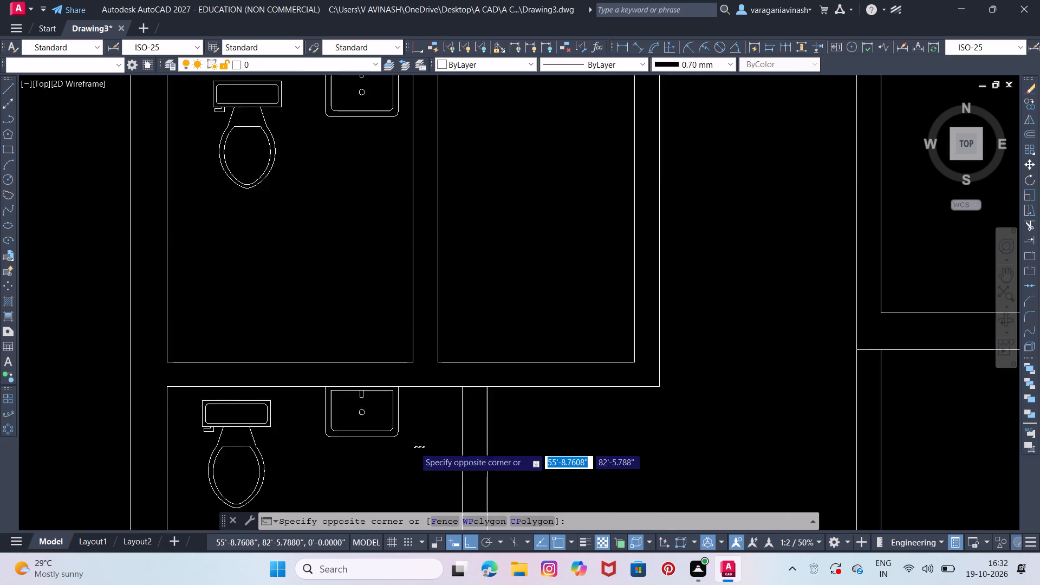
click(247, 356)
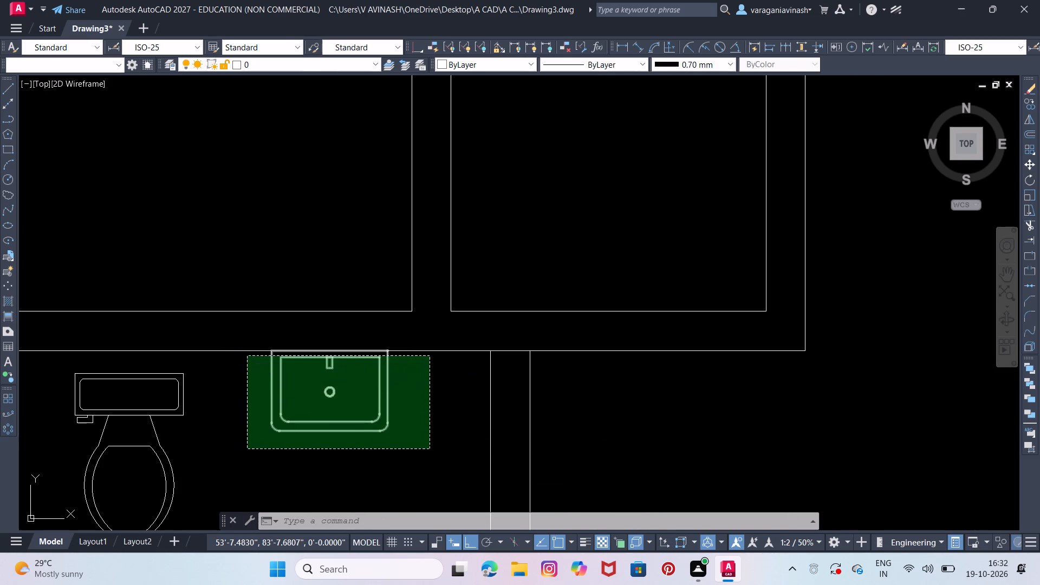
right_click(275, 377)
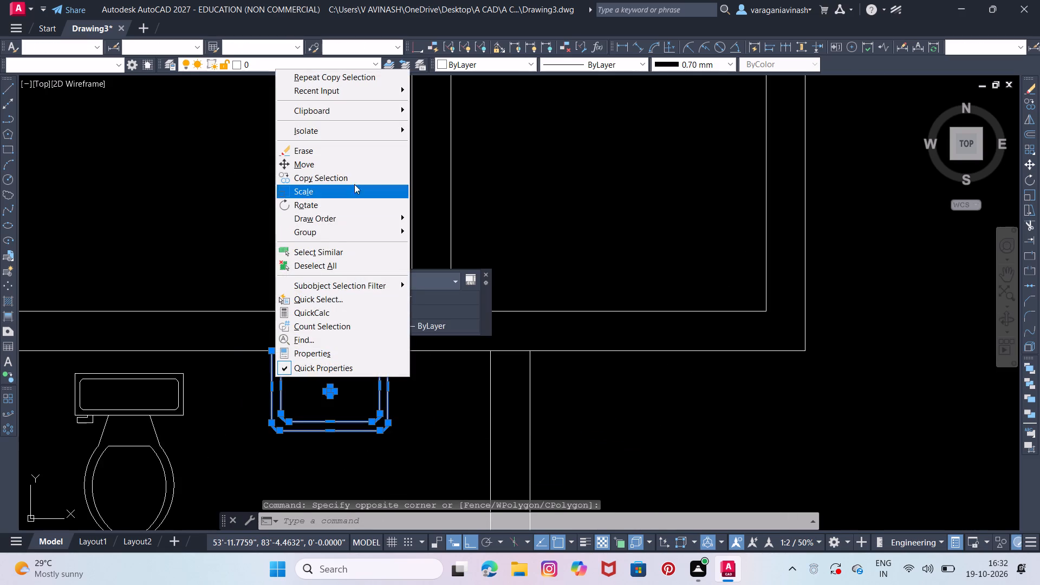
click(359, 178)
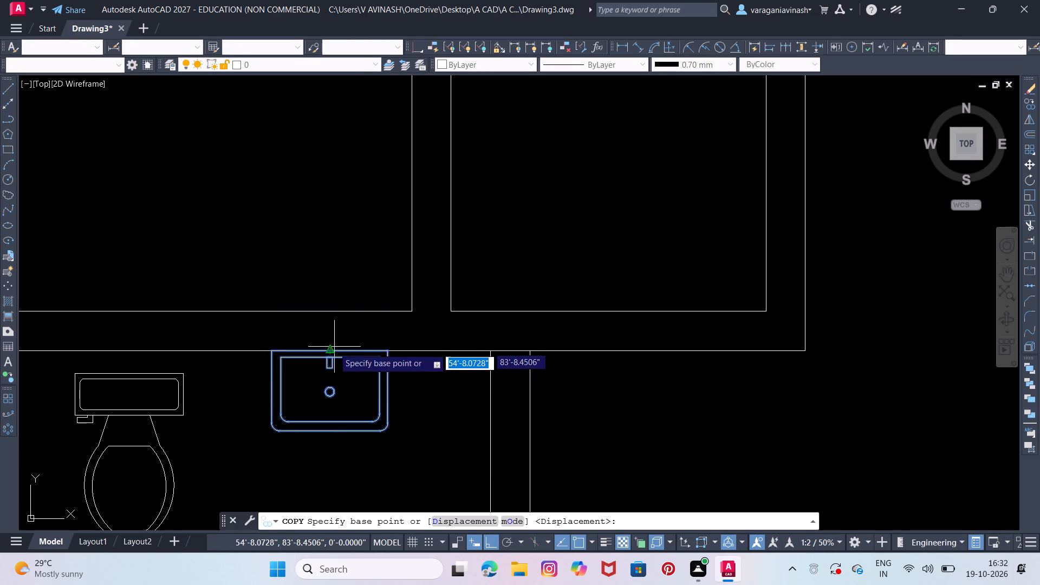
click(331, 349)
middle_drag(506, 306, 362, 482)
scroll(361, 462, down, 2)
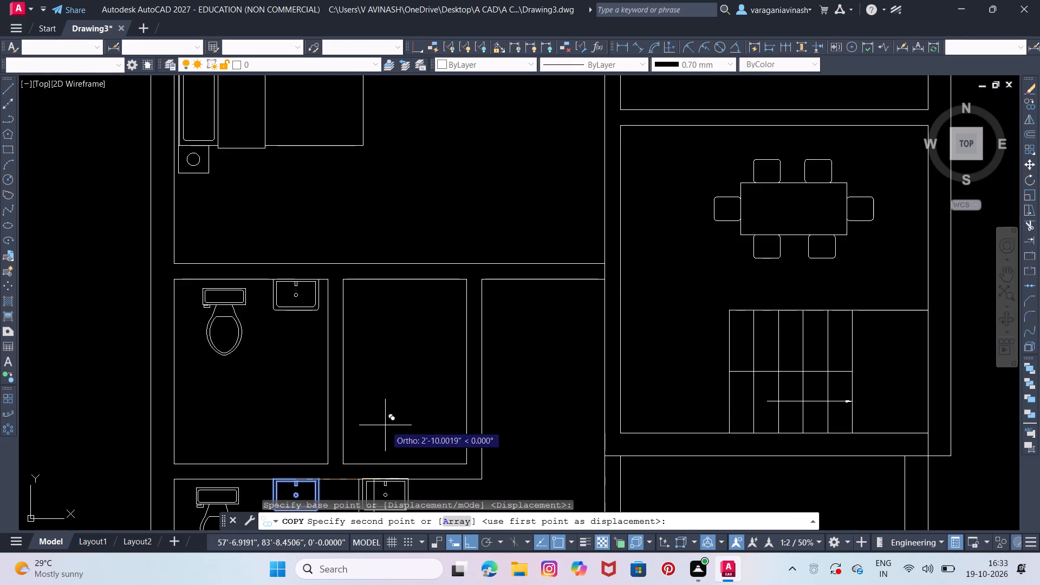
middle_drag(612, 191, 421, 552)
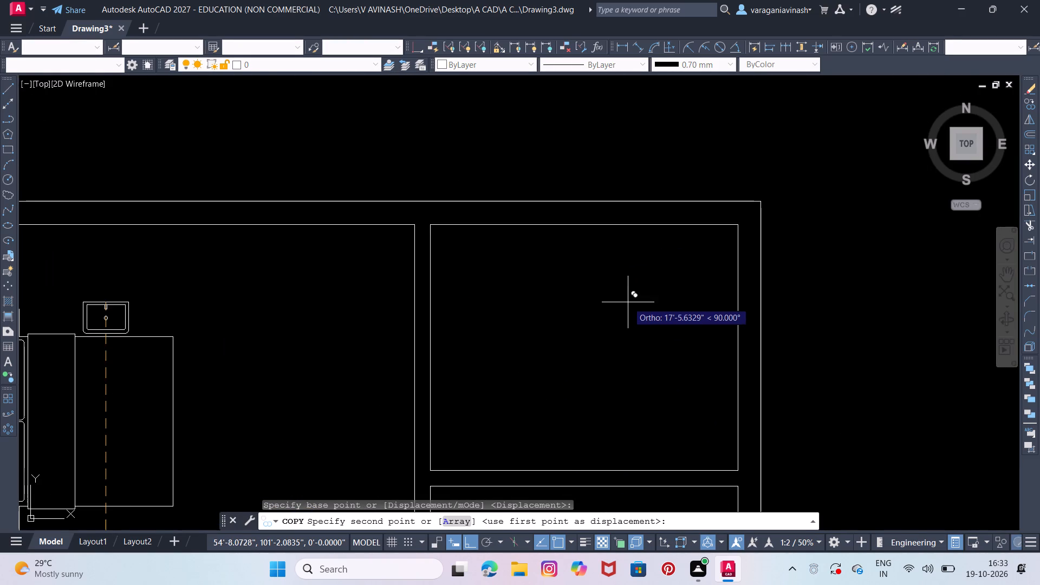
key(F8)
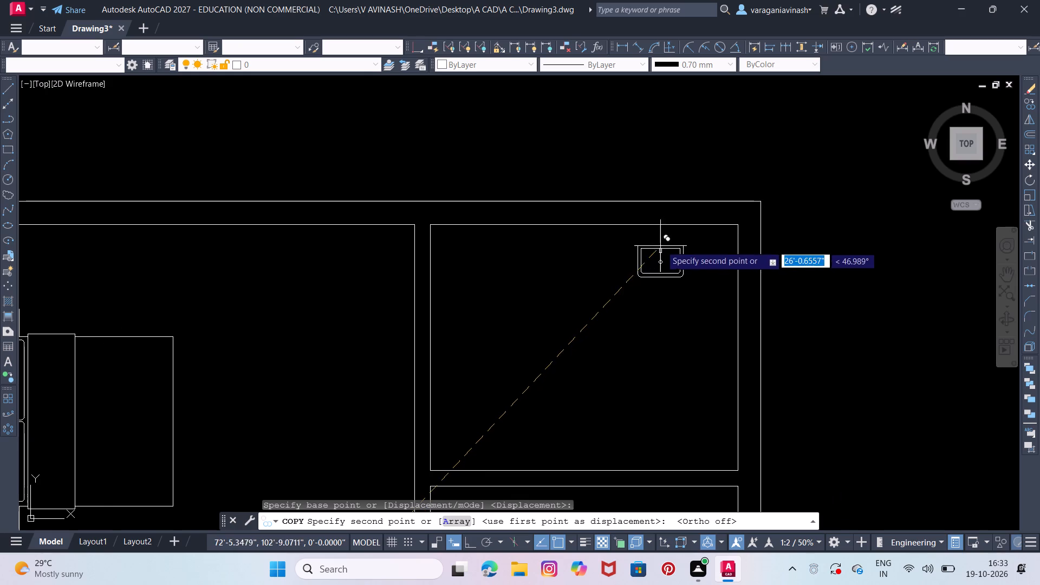
scroll(669, 235, up, 2)
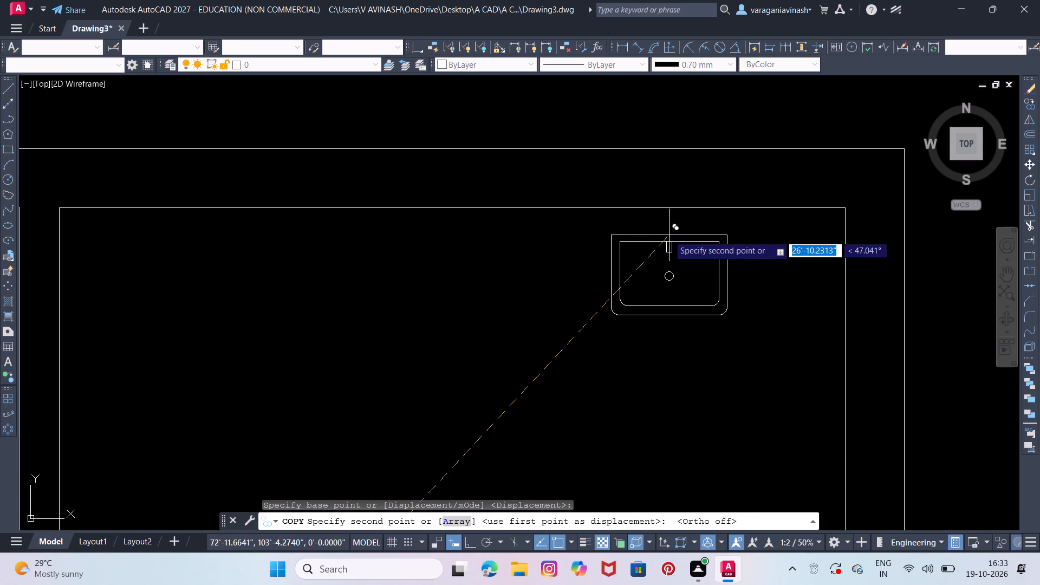
middle_drag(660, 237, 698, 227)
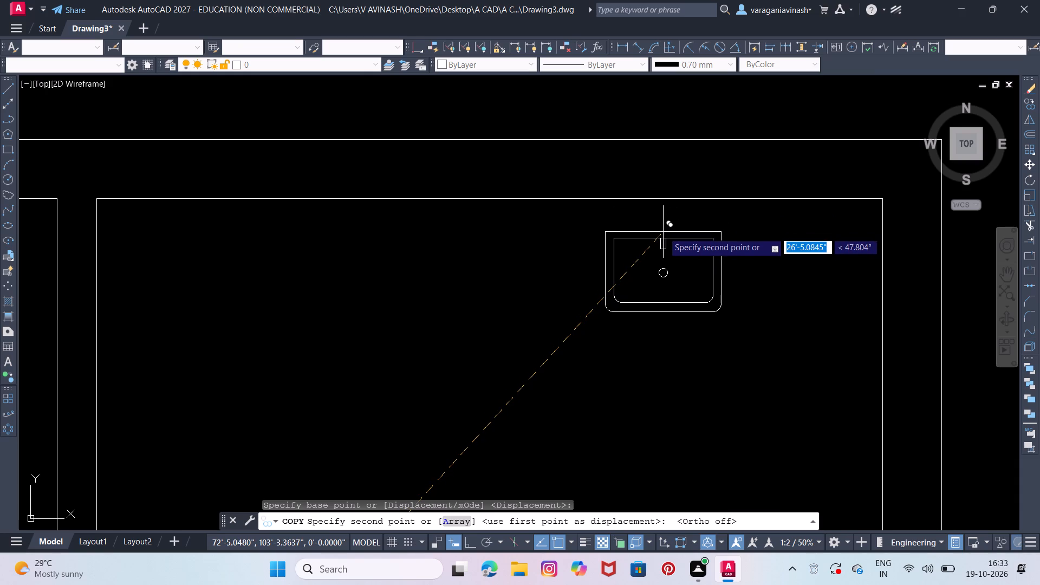
click(663, 229)
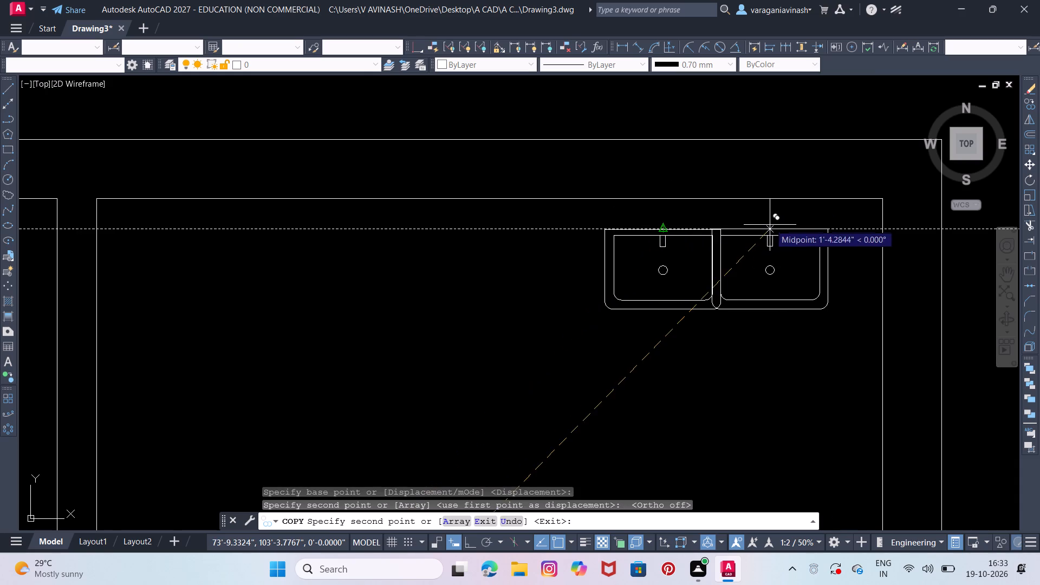
scroll(767, 232, down, 2)
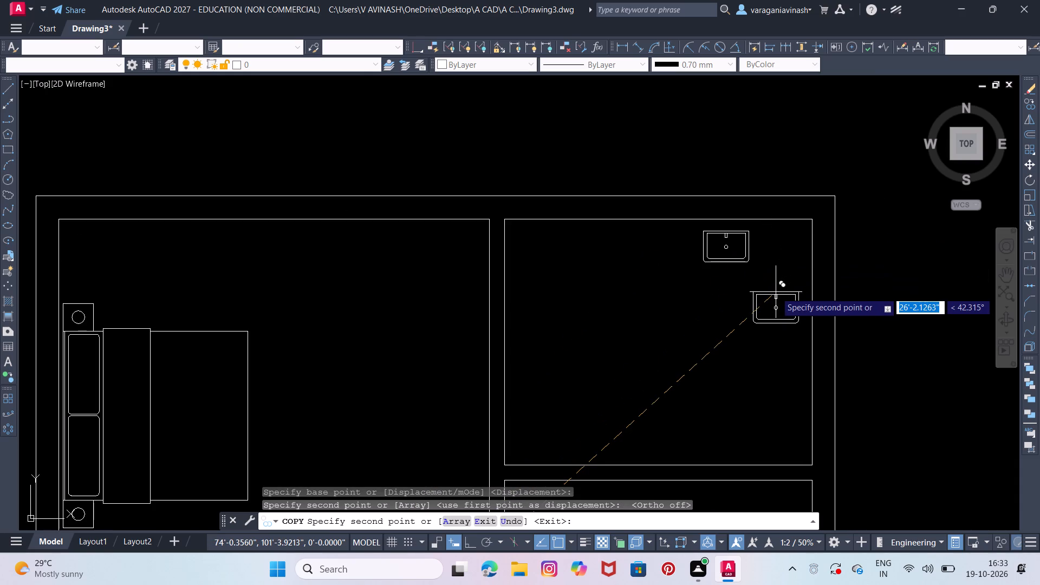
key(Escape)
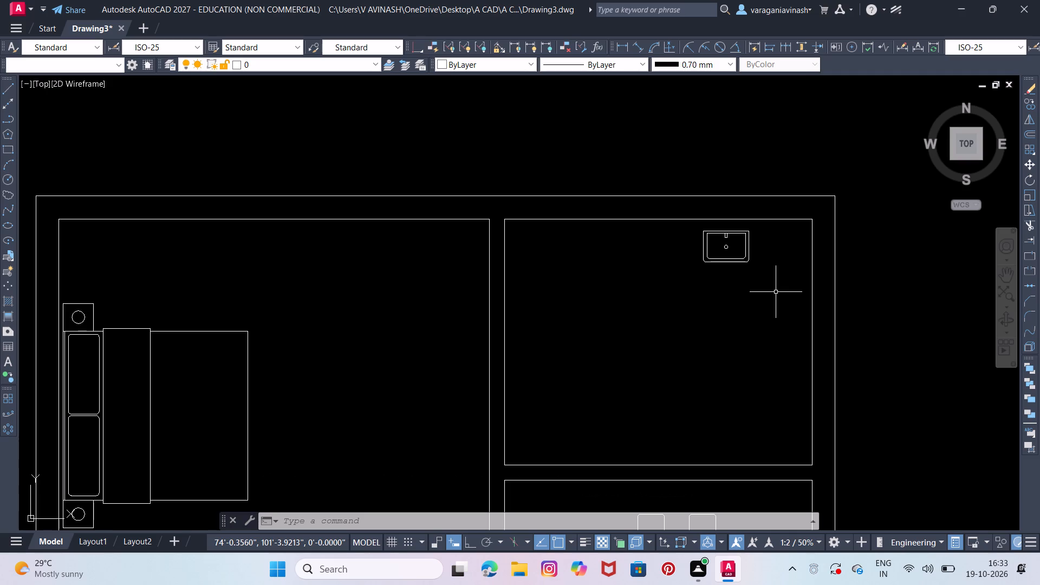
Move the copied basin about 1'-4.7" toward the upper-right corner of the room, close to the top wall.
click(759, 224)
click(698, 268)
right_click(703, 259)
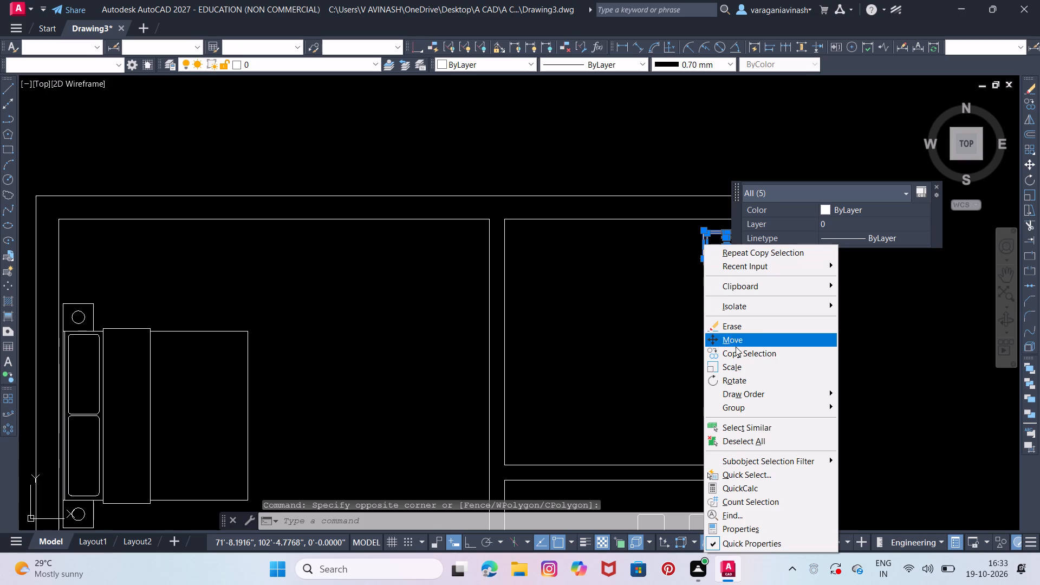
click(743, 335)
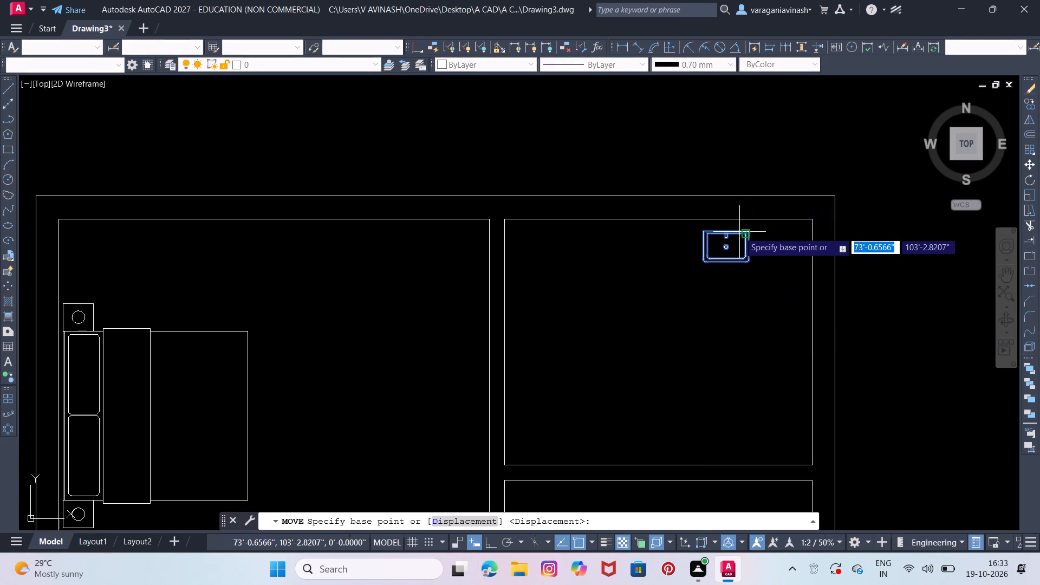
click(725, 230)
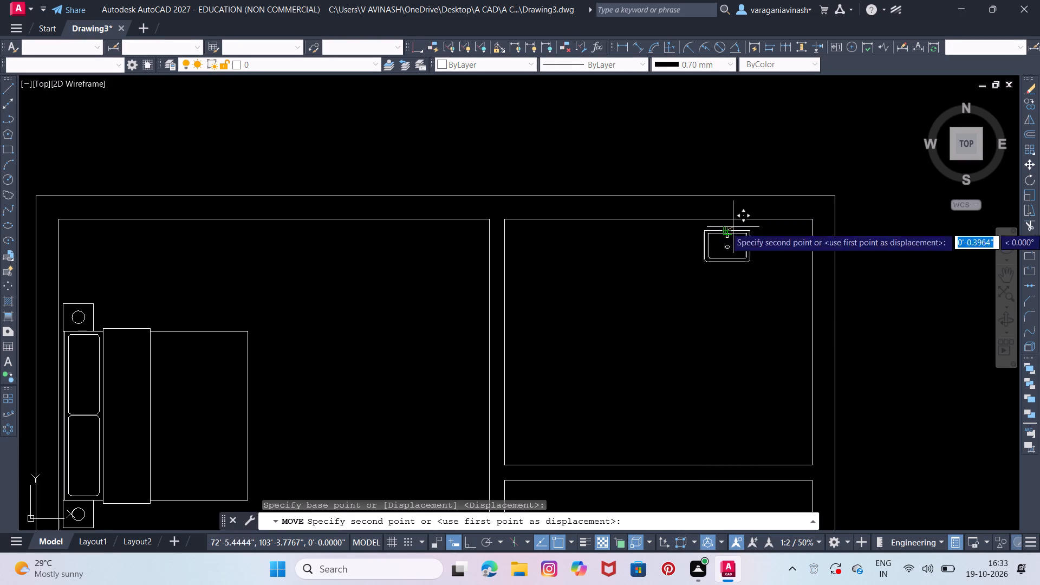
scroll(750, 225, up, 2)
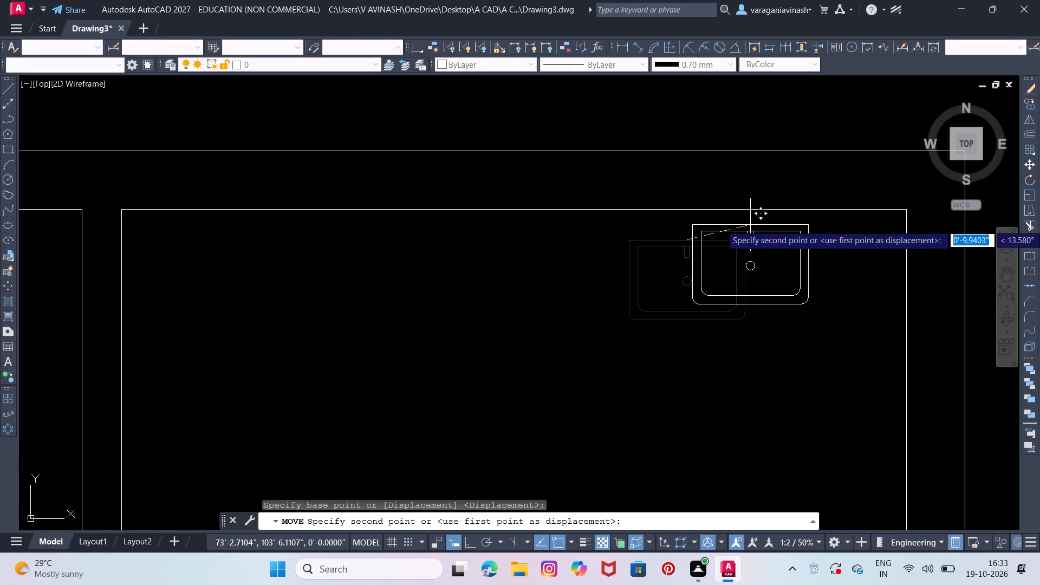
click(796, 226)
Draw a rectangle about 2'-0.6" by 1'-2.7" for the stove, left of the basin along the top wall.
scroll(698, 277, down, 2)
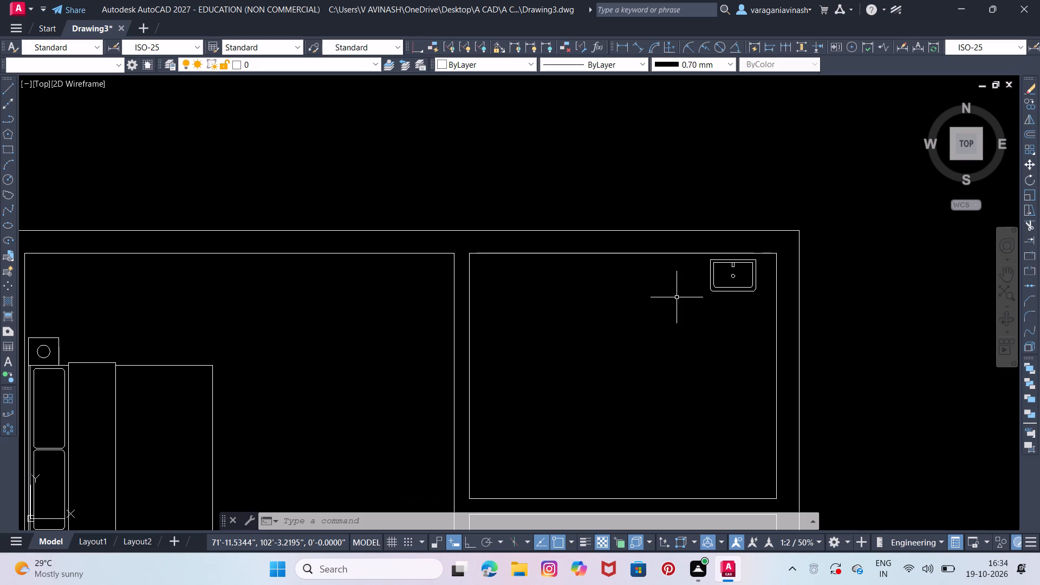
click(4, 150)
scroll(671, 256, up, 1)
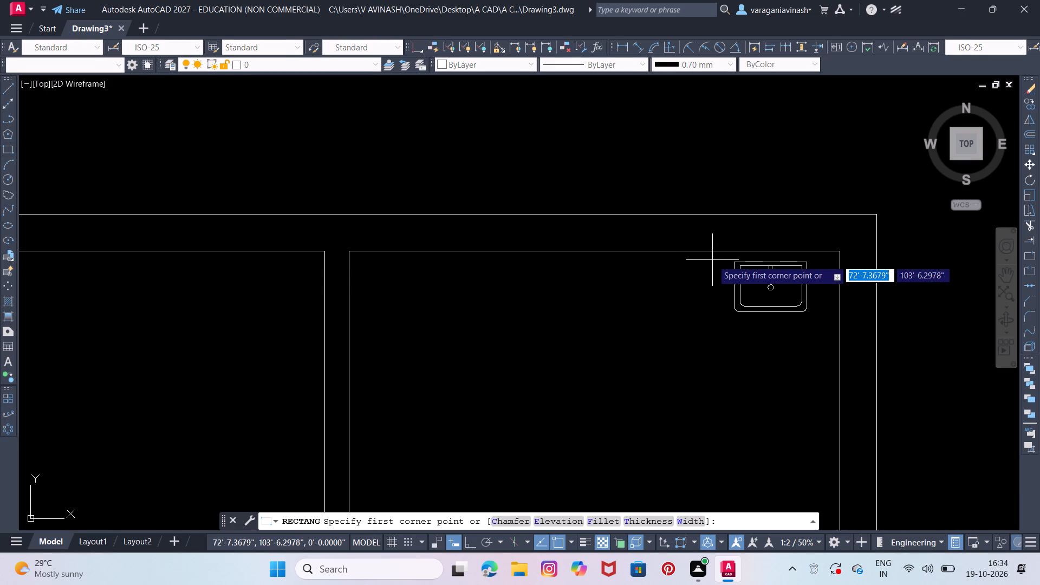
click(711, 259)
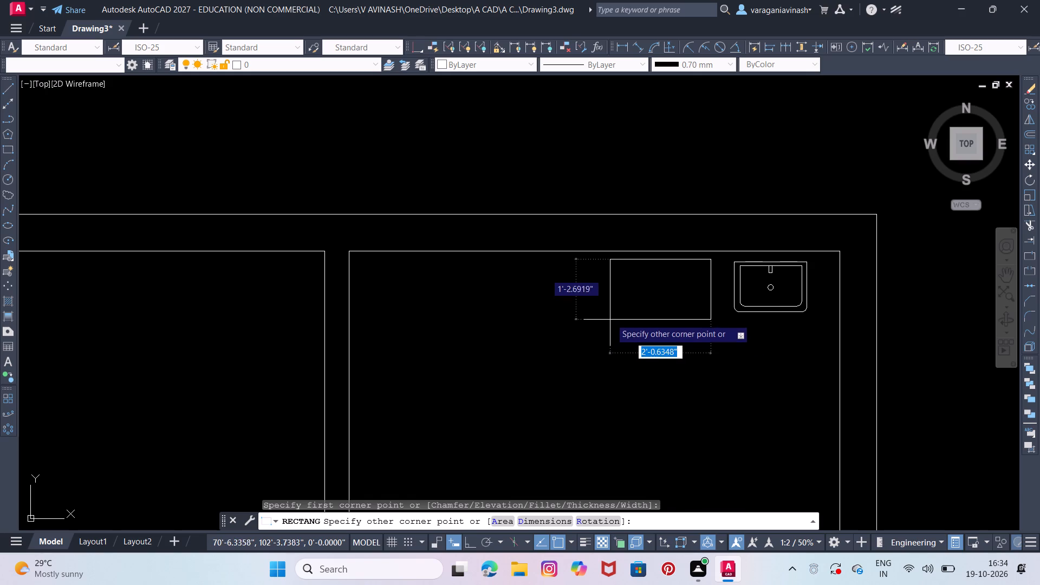
click(610, 318)
Draw a burner circle of about 2.46" radius in the stove rectangle's upper-left area, with a smaller concentric circle inside it.
scroll(630, 282, up, 2)
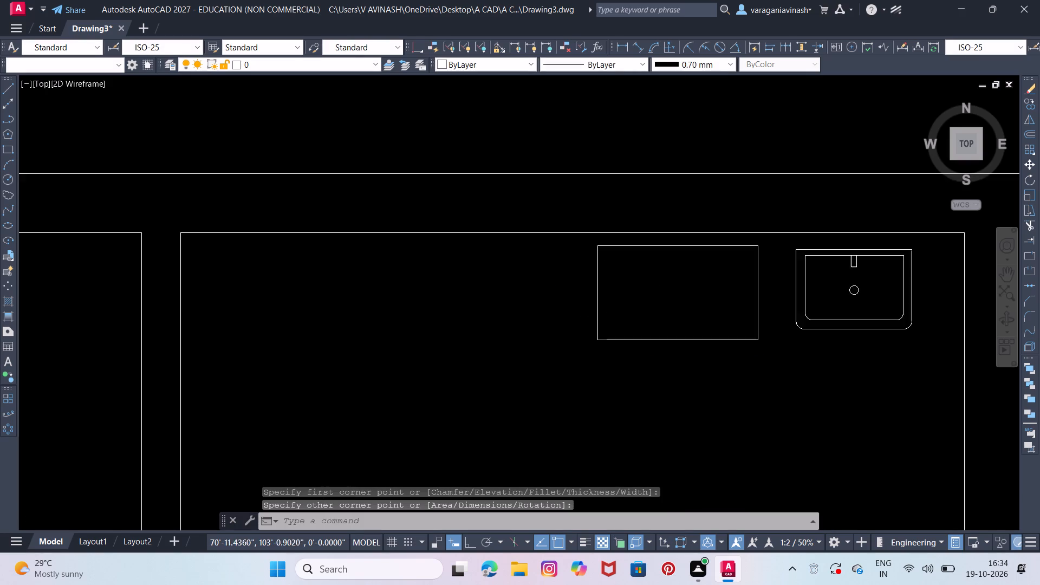
middle_drag(632, 294, 512, 312)
click(9, 181)
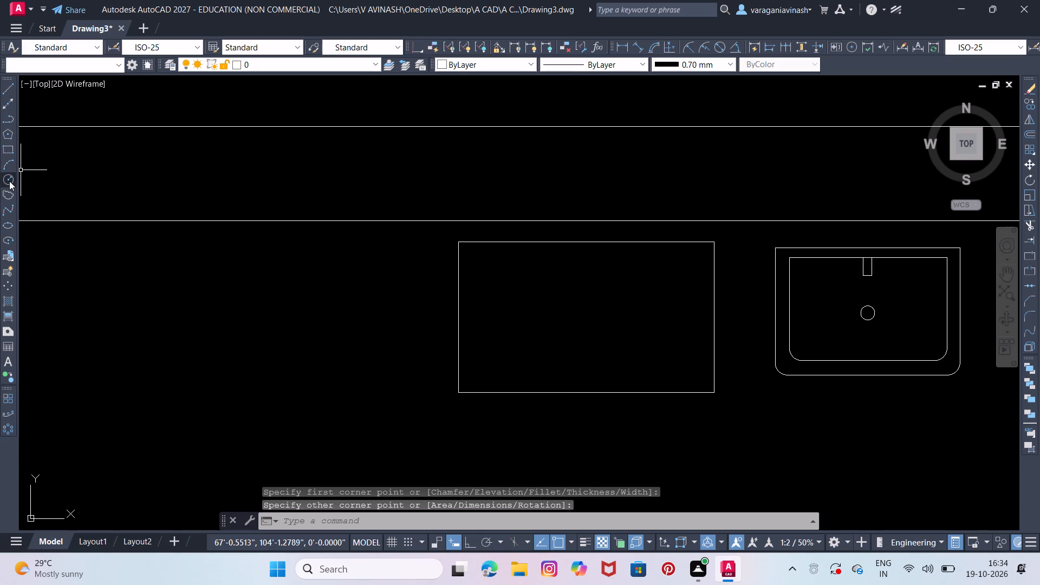
scroll(475, 264, up, 1)
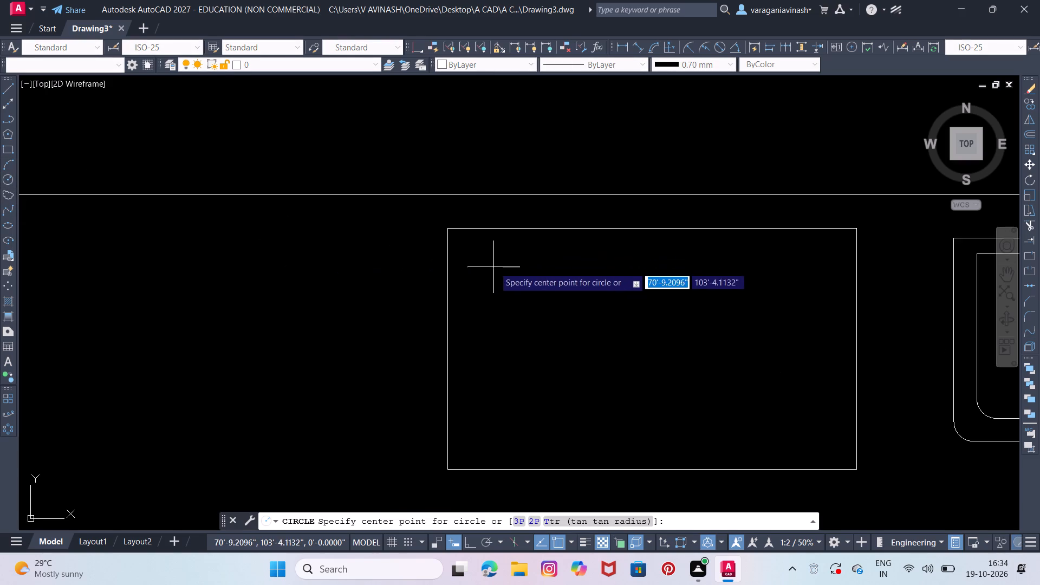
middle_drag(550, 283, 456, 264)
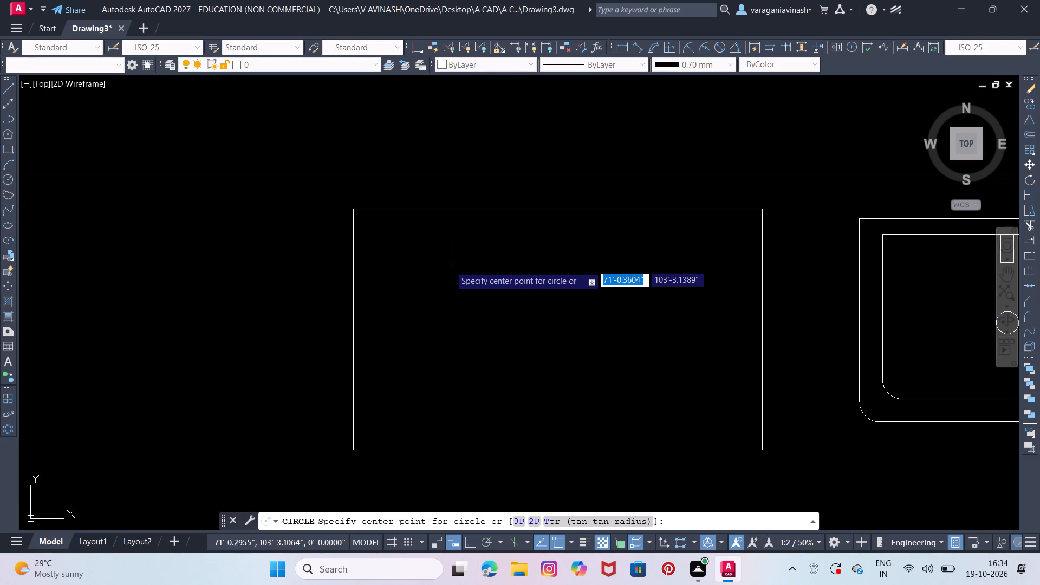
click(467, 279)
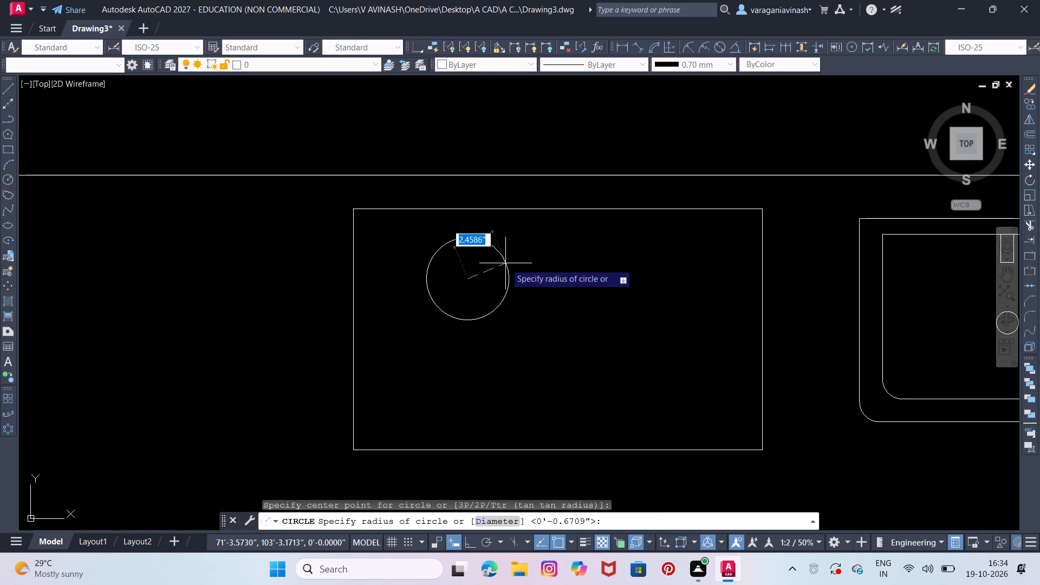
click(505, 263)
right_click(506, 263)
click(512, 269)
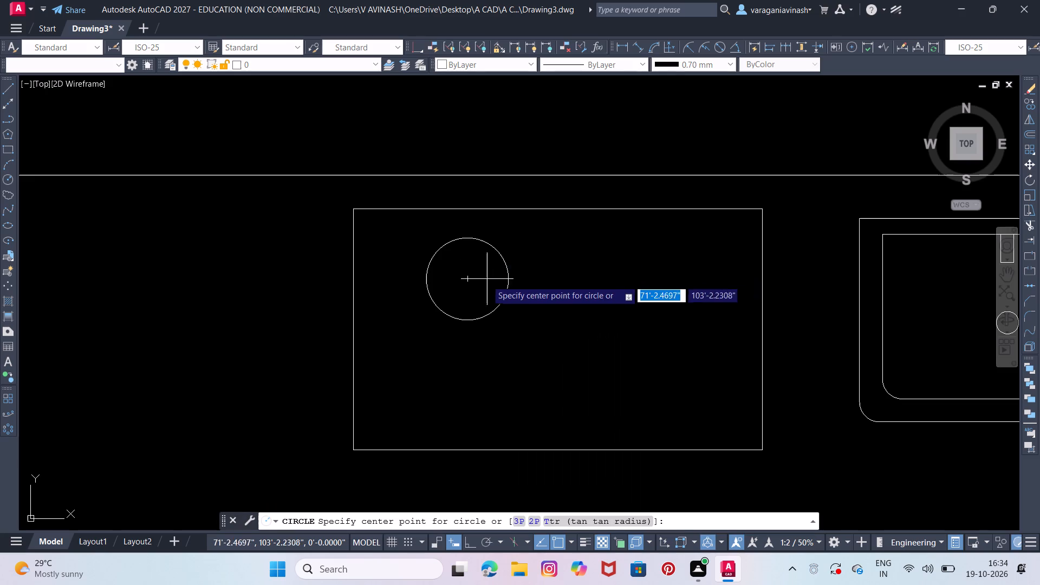
click(468, 280)
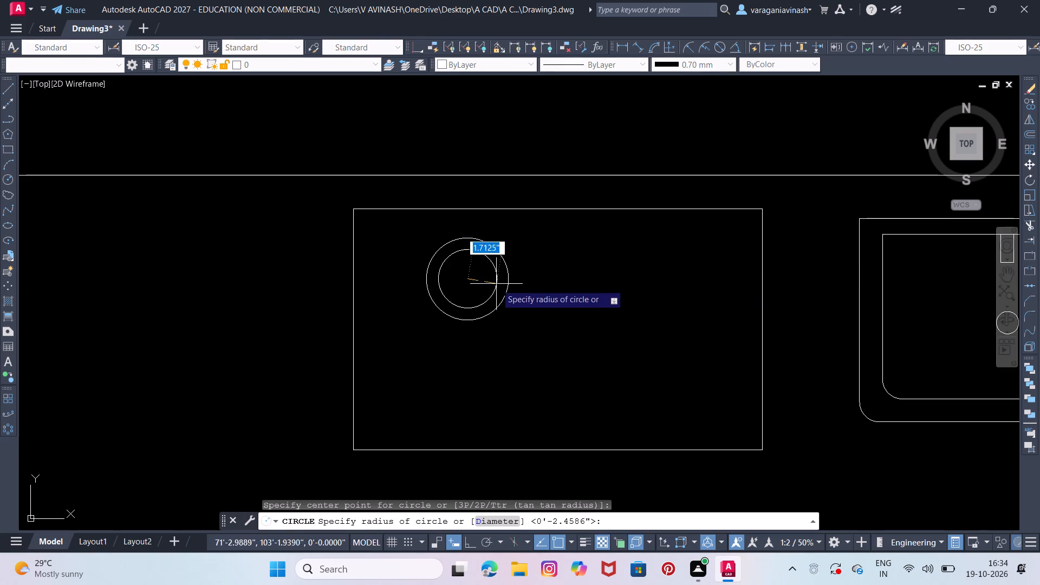
click(497, 285)
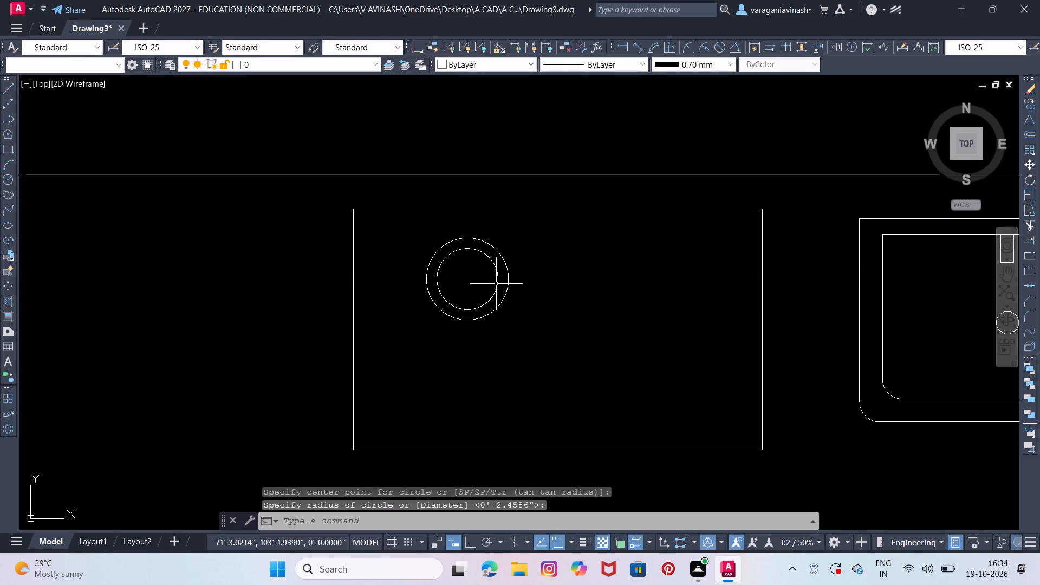
Draw a narrow vertical rectangle about 0.5" by 1.6" across the top edges of both burner circles.
click(9, 146)
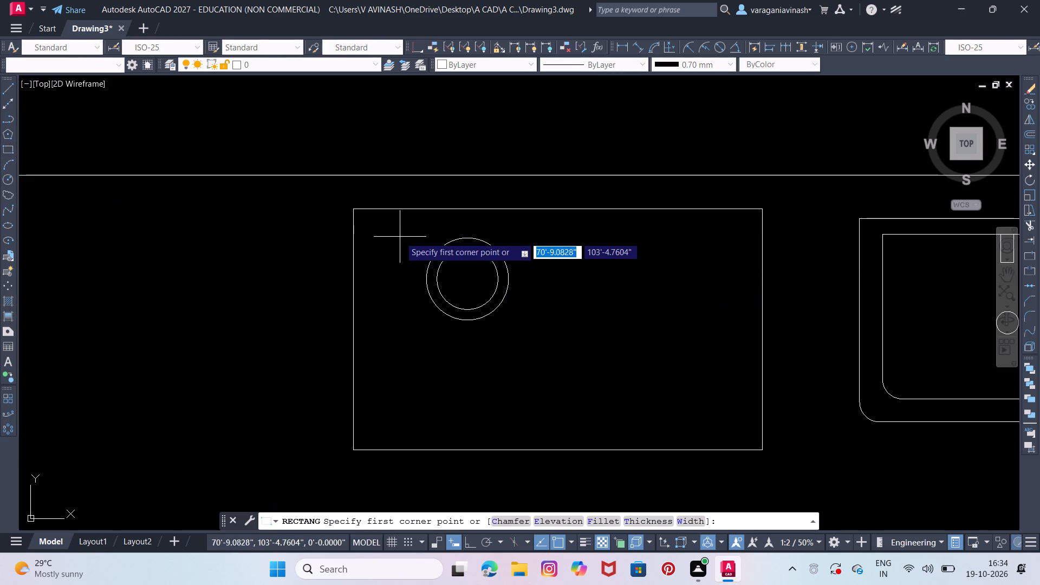
click(459, 230)
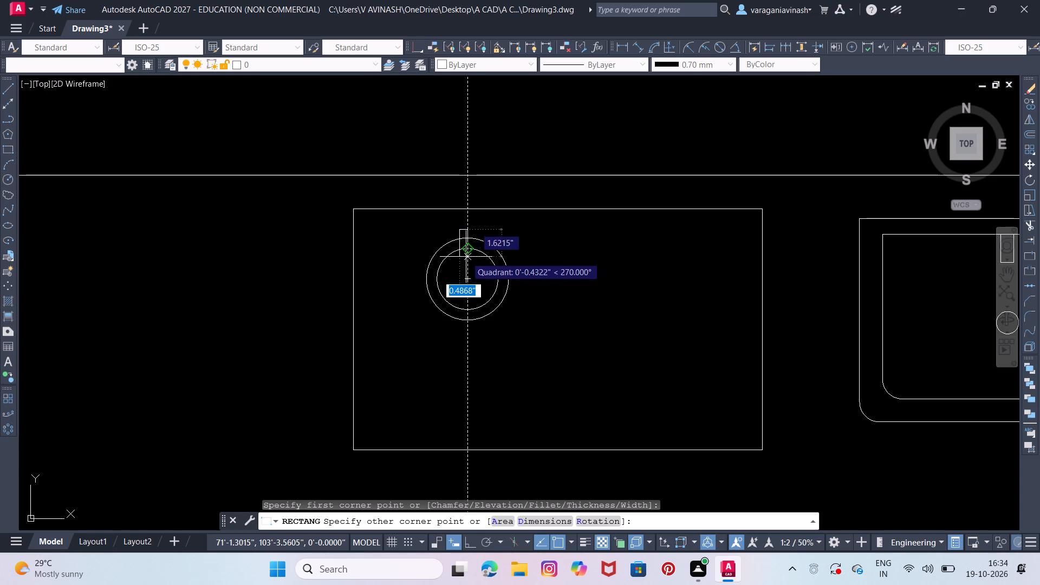
scroll(466, 256, up, 2)
click(465, 254)
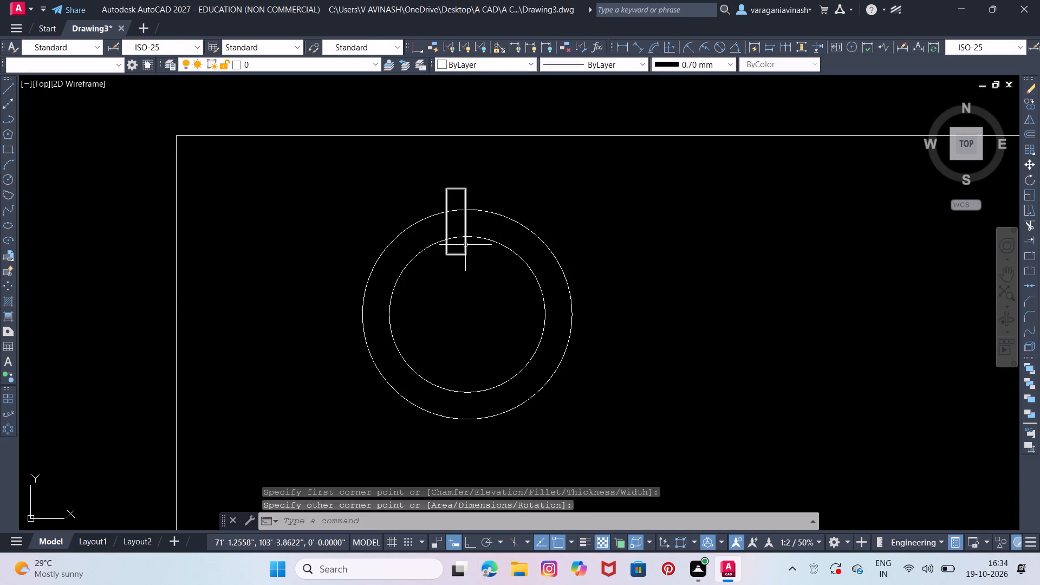
Move the narrow vertical rectangle slightly right so it is centred on the top edges of the burner circles.
right_click(465, 245)
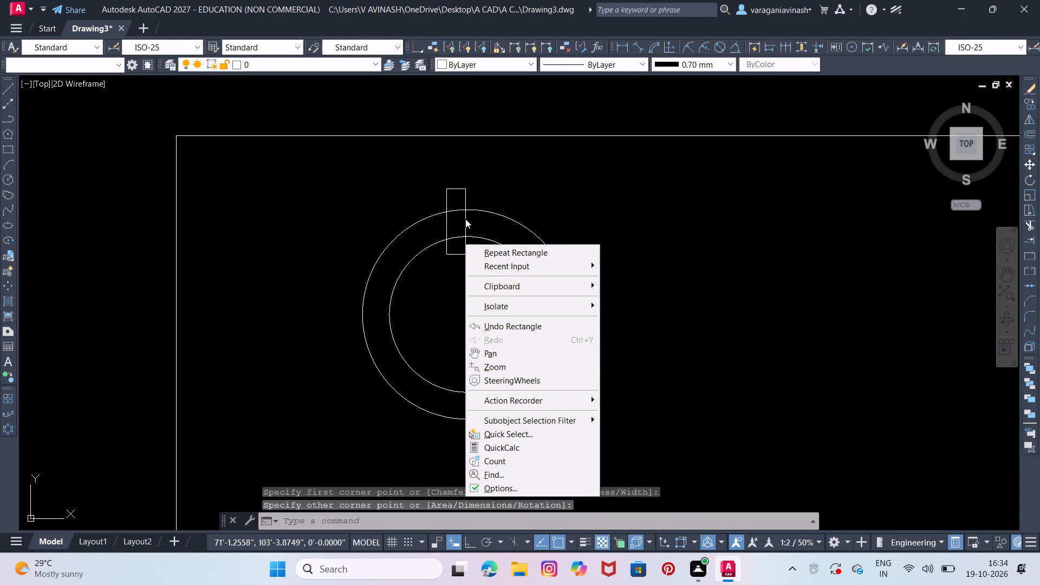
click(465, 219)
right_drag(465, 219, 478, 219)
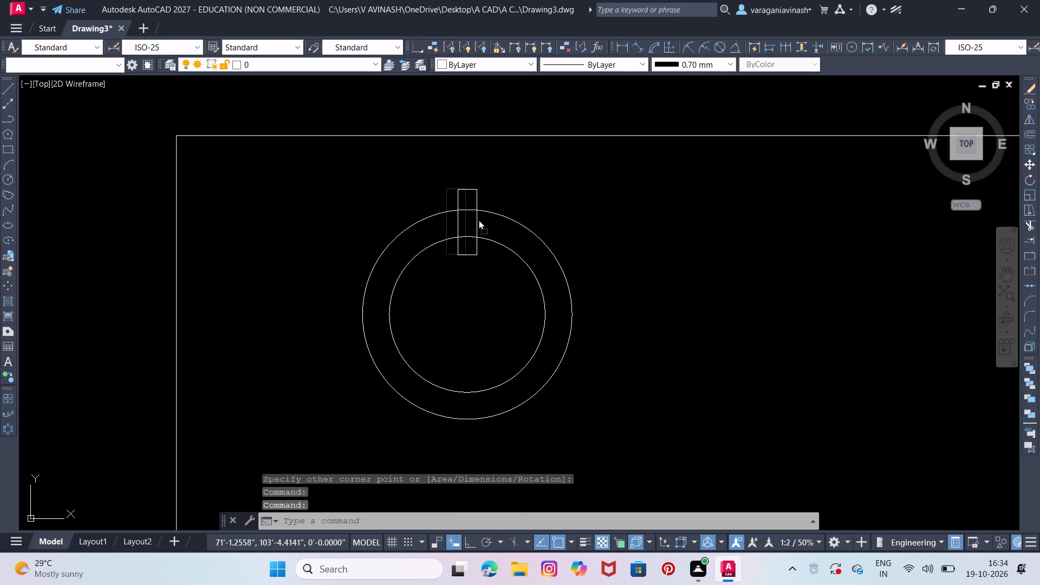
right_drag(478, 219, 479, 219)
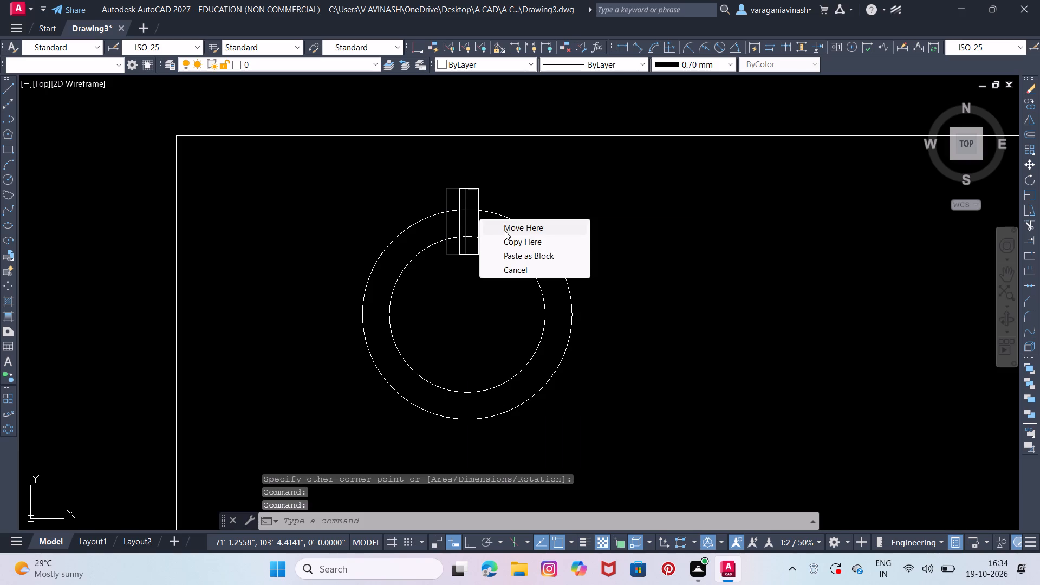
click(510, 228)
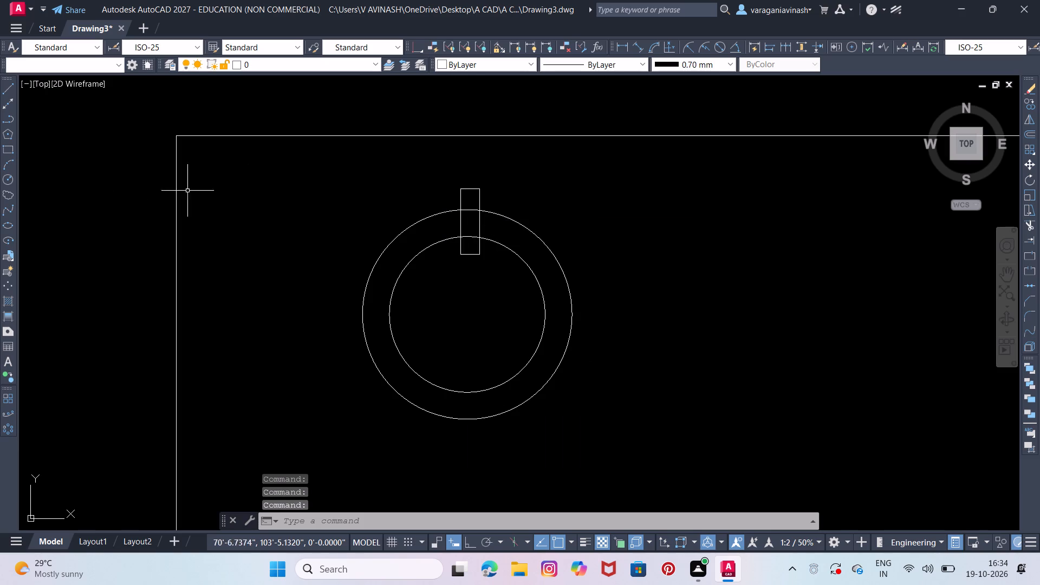
Copy the narrow vertical rectangle straight down across the bottom edges of both burner circles.
click(479, 196)
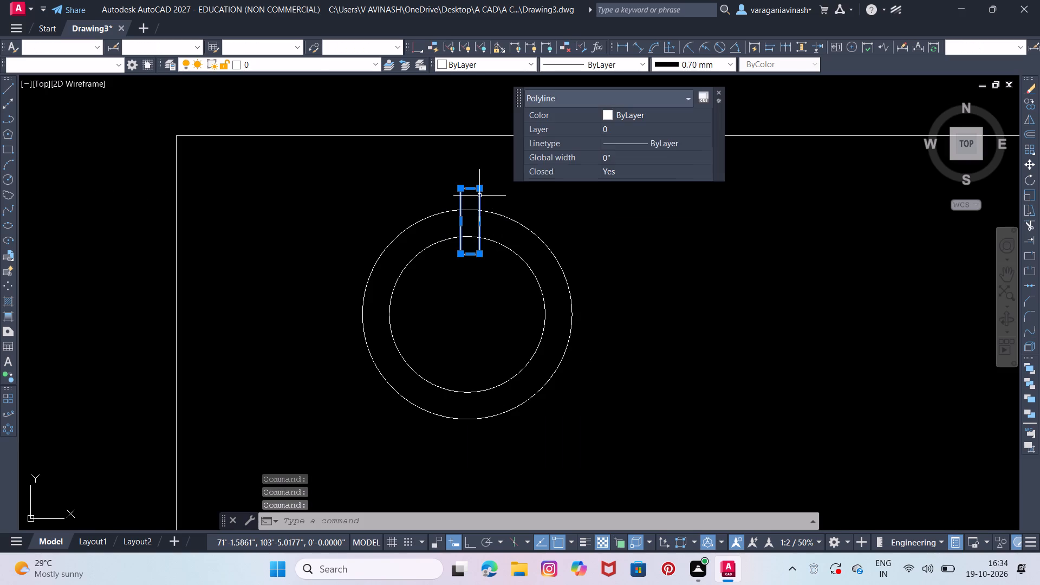
right_drag(479, 196, 476, 373)
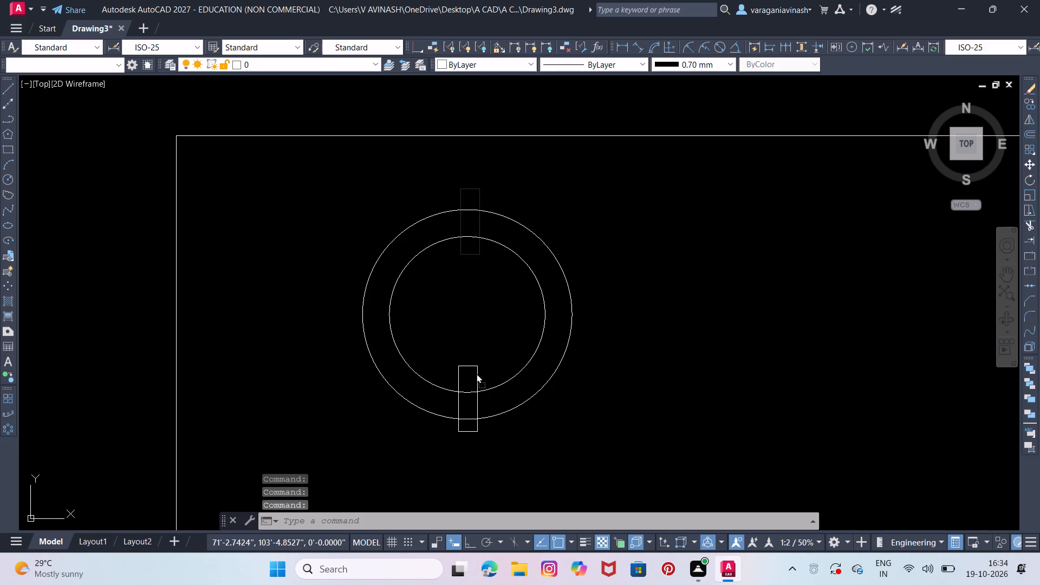
right_drag(476, 373, 476, 380)
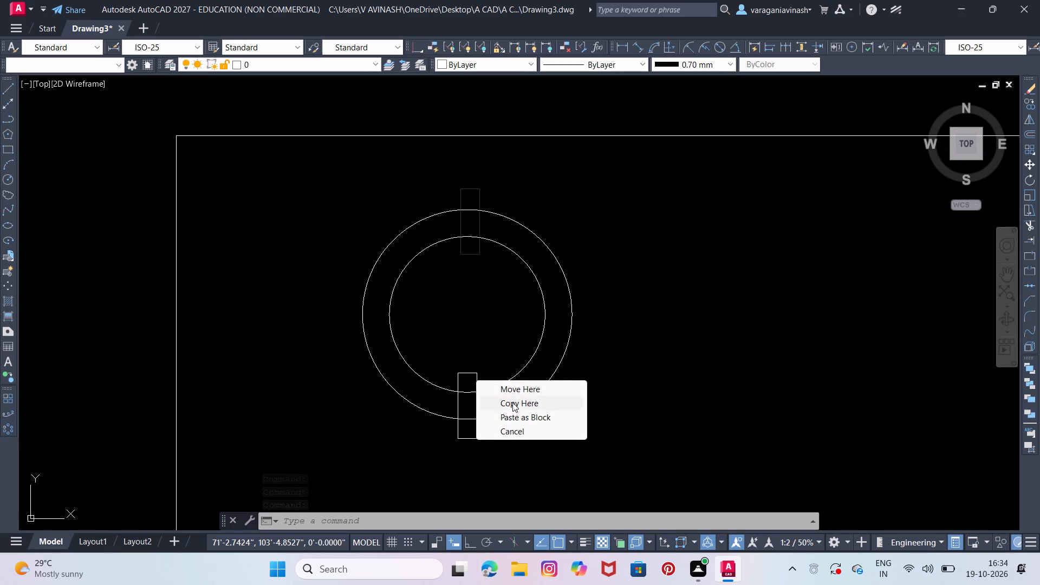
click(512, 402)
Copy the bottom vertical bar to the empty area right of the burner as a spare.
click(468, 374)
right_drag(469, 374, 690, 365)
click(719, 384)
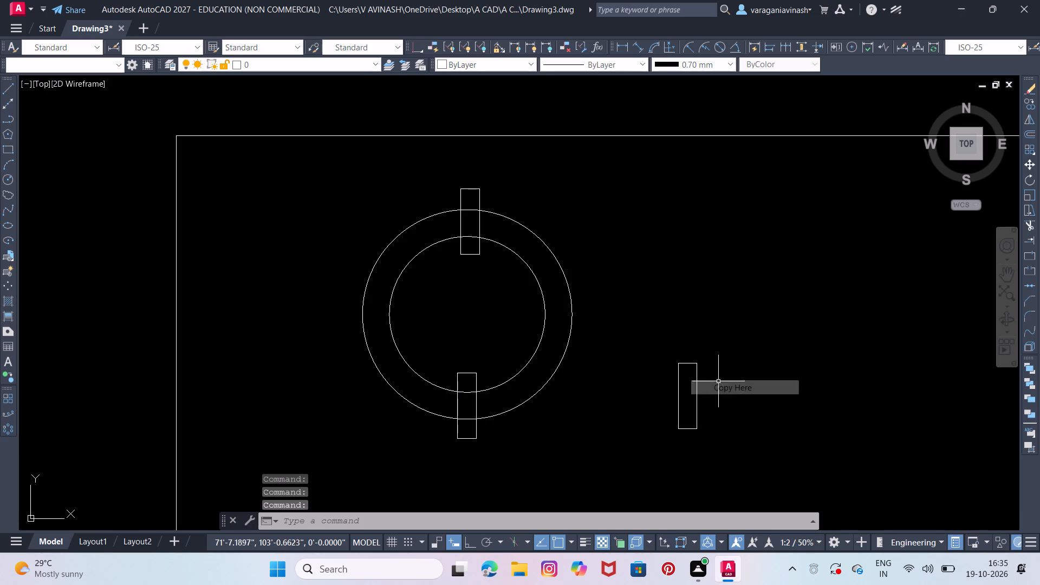
Rotate the spare bar a quarter turn about a point on its right edge, with Ortho on, making it horizontal.
click(698, 366)
right_click(698, 366)
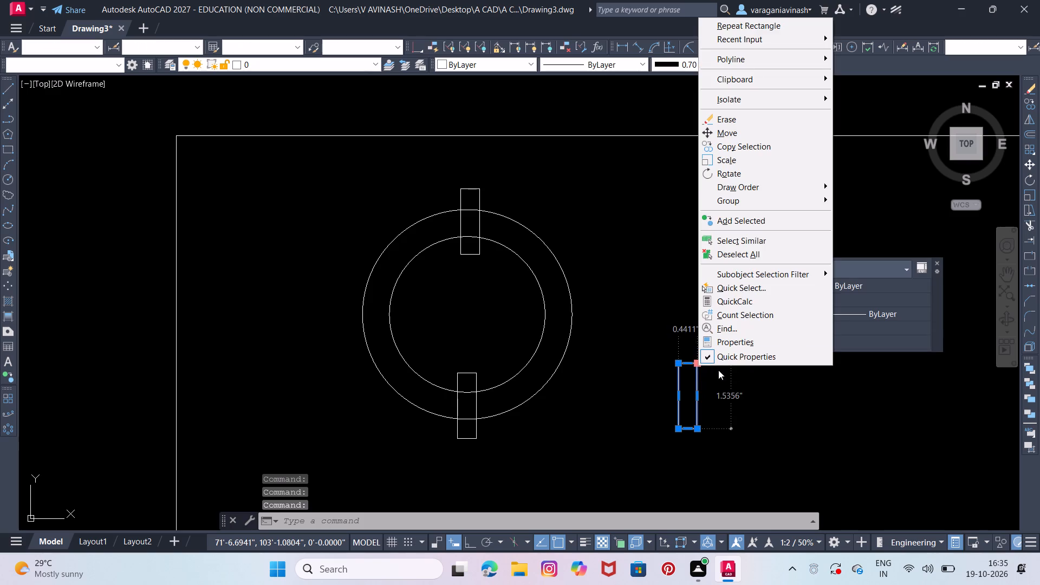
click(738, 174)
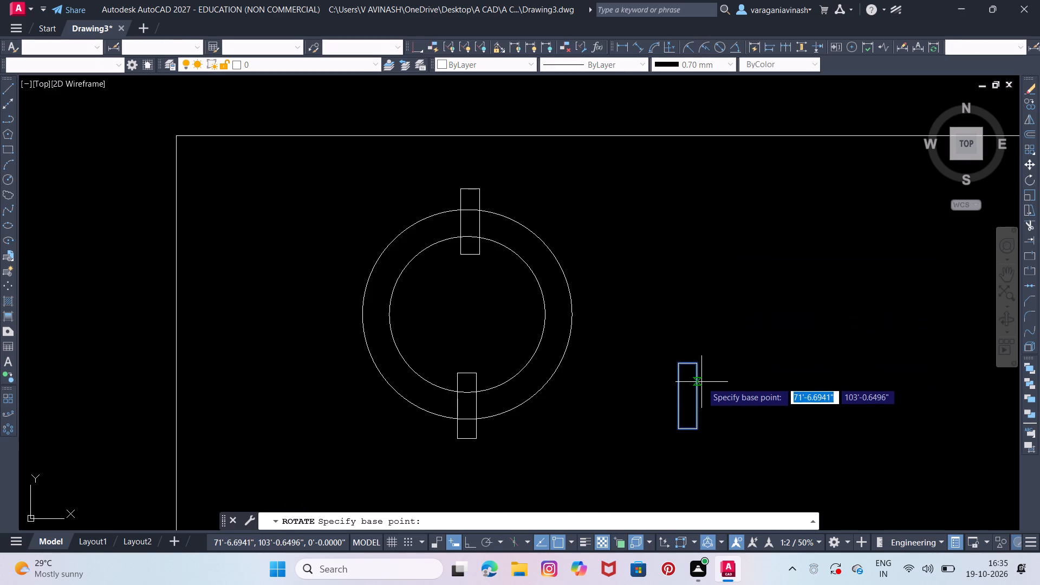
click(701, 382)
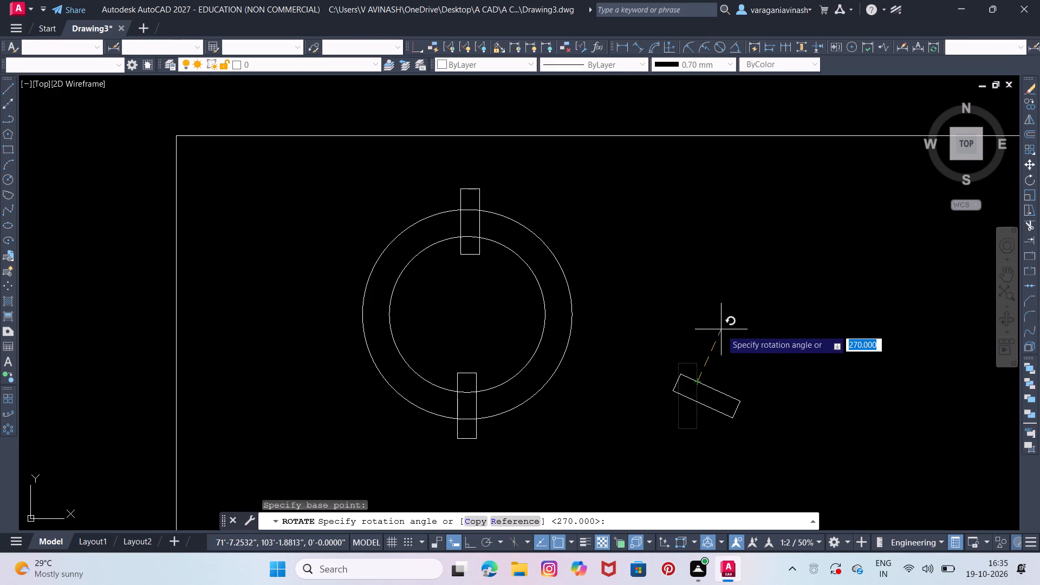
key(F8)
click(703, 308)
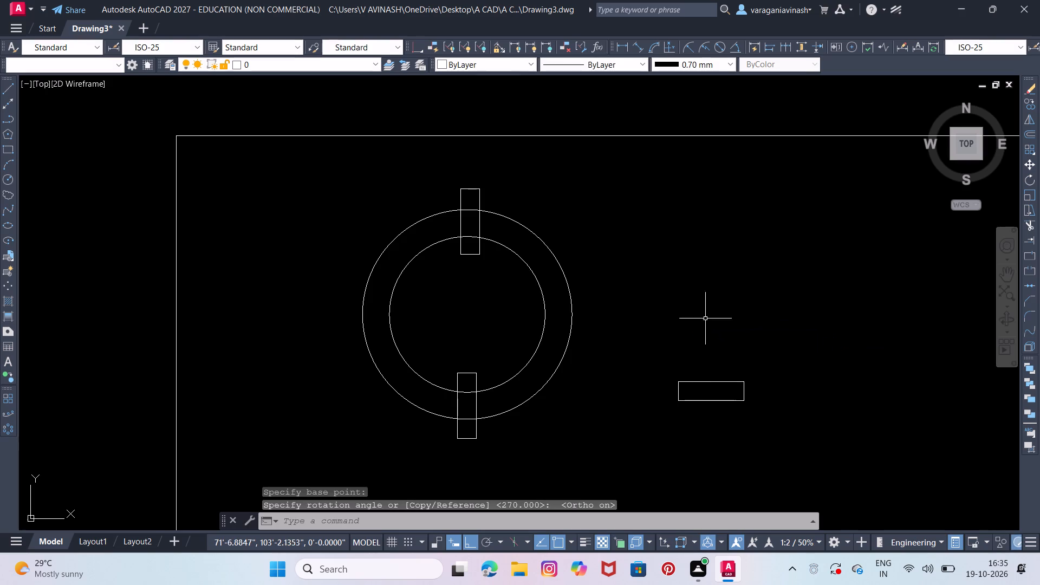
Copy the spare horizontal bar across the right edges of both burner circles.
click(771, 375)
click(662, 407)
right_drag(699, 392, 614, 348)
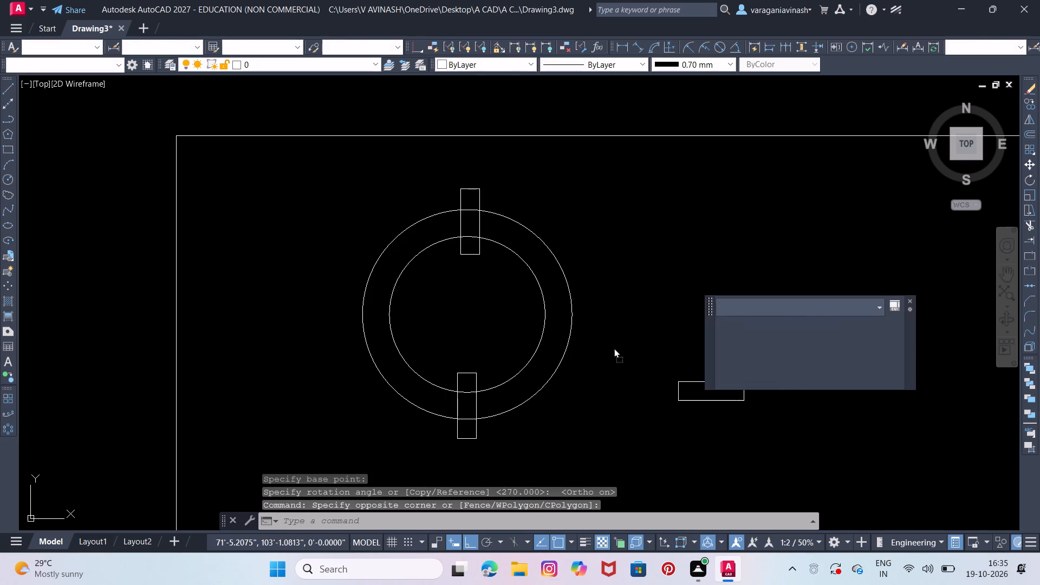
right_drag(614, 348, 554, 313)
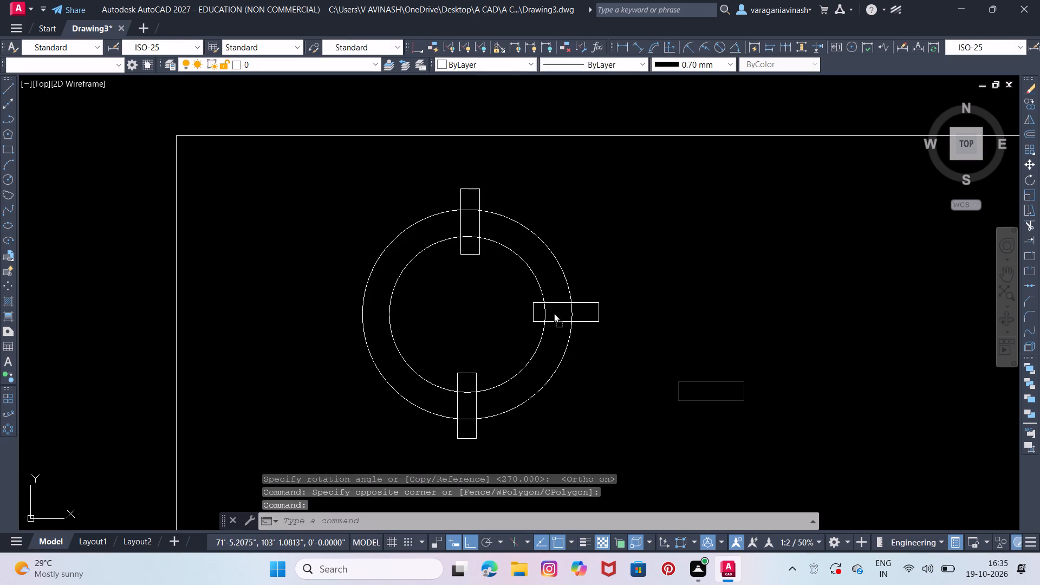
right_drag(554, 313, 556, 314)
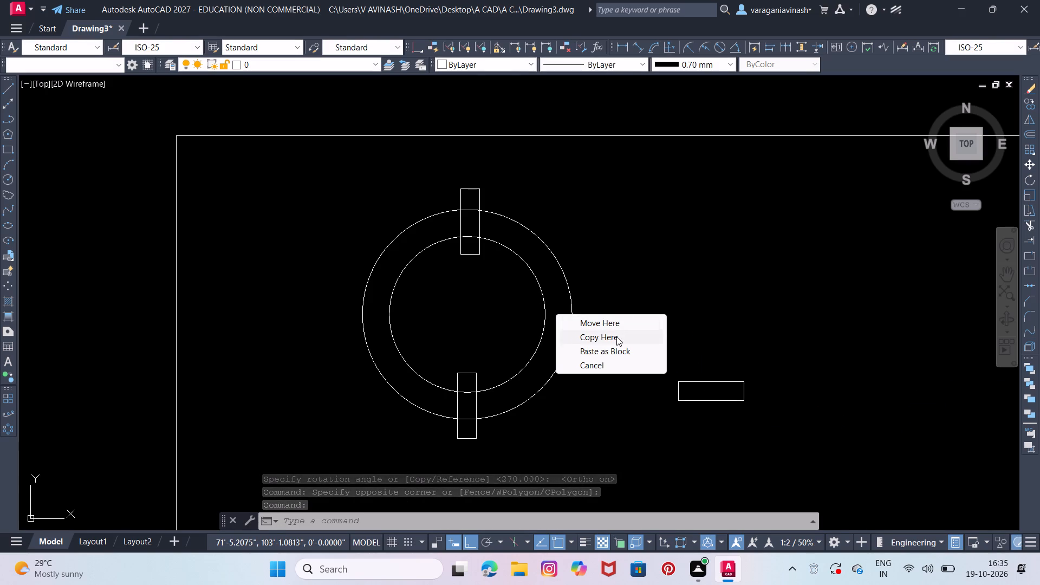
click(615, 336)
Copy the spare horizontal bar across the left edges of both burner circles.
click(688, 382)
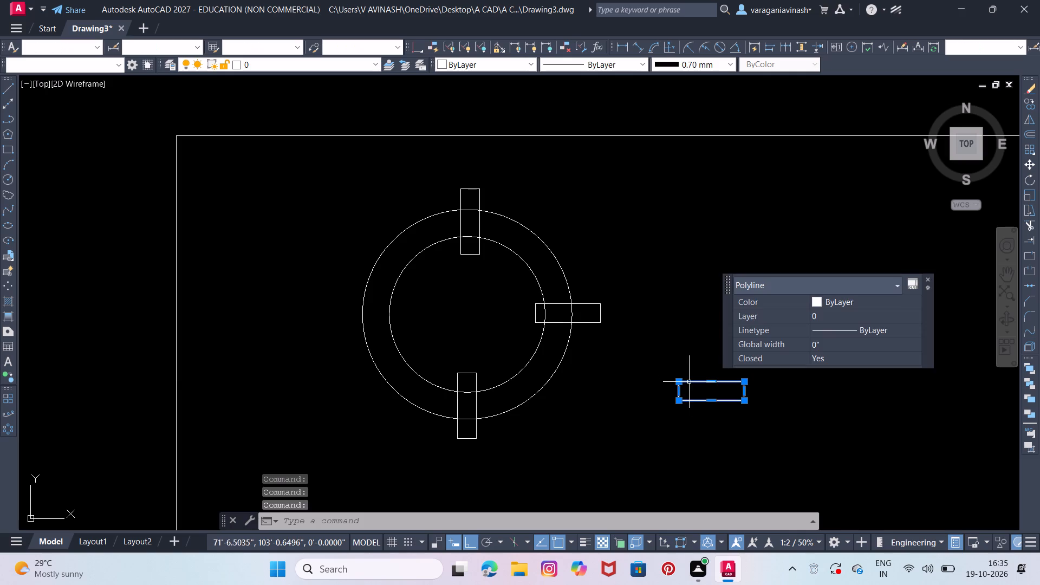
right_drag(687, 389, 346, 306)
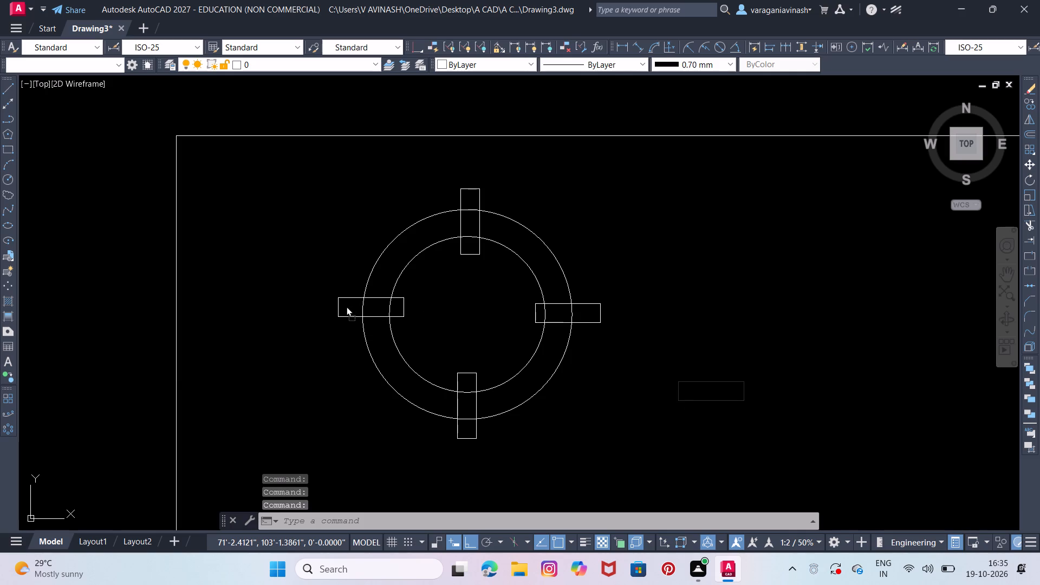
right_drag(346, 306, 342, 307)
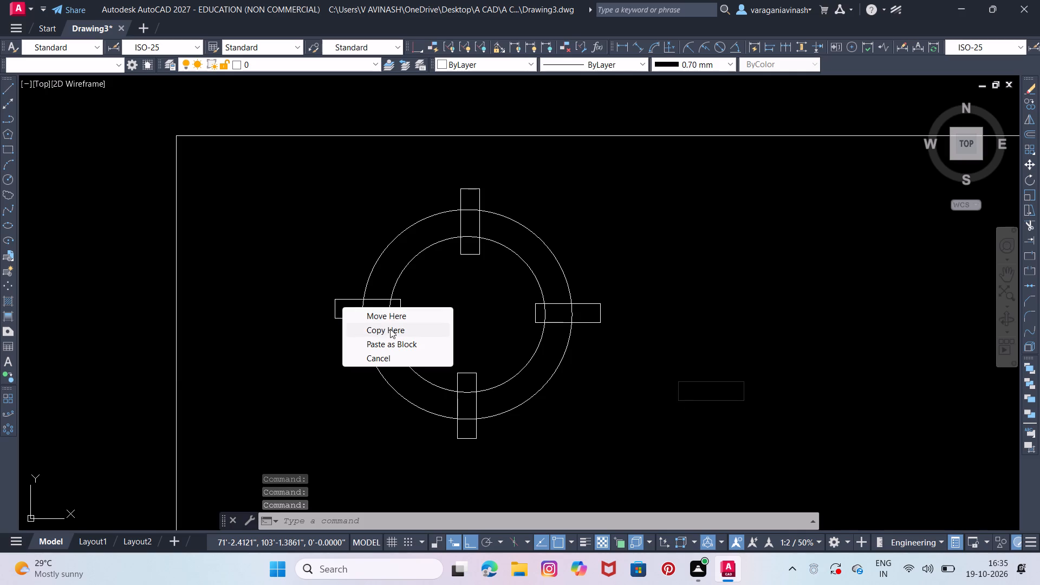
click(391, 332)
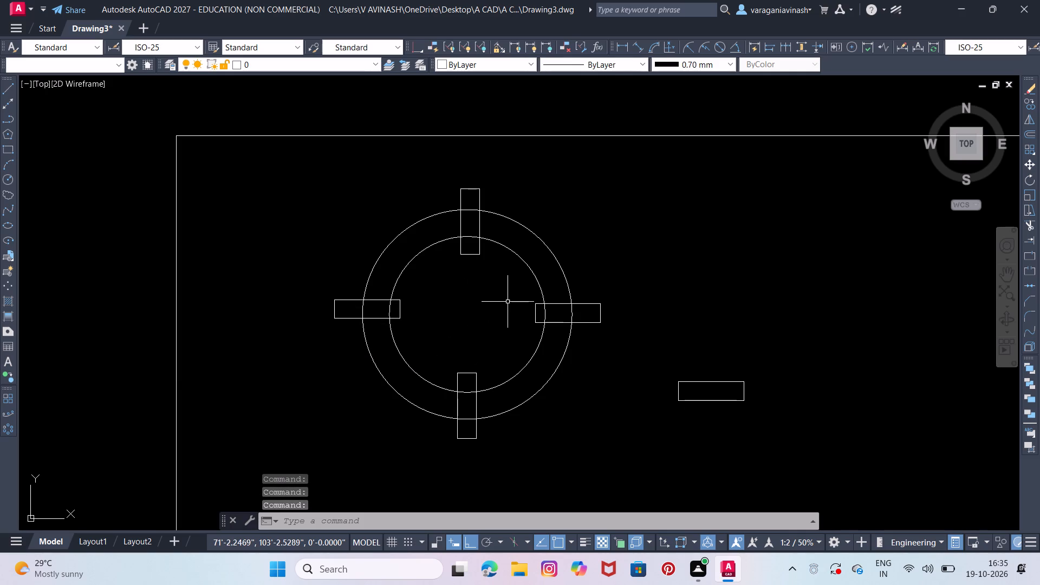
Trim away the arcs of both burner circles that run inside the right, bottom, left and top bars.
key(Escape)
text(TR)
key(Return)
key(Return)
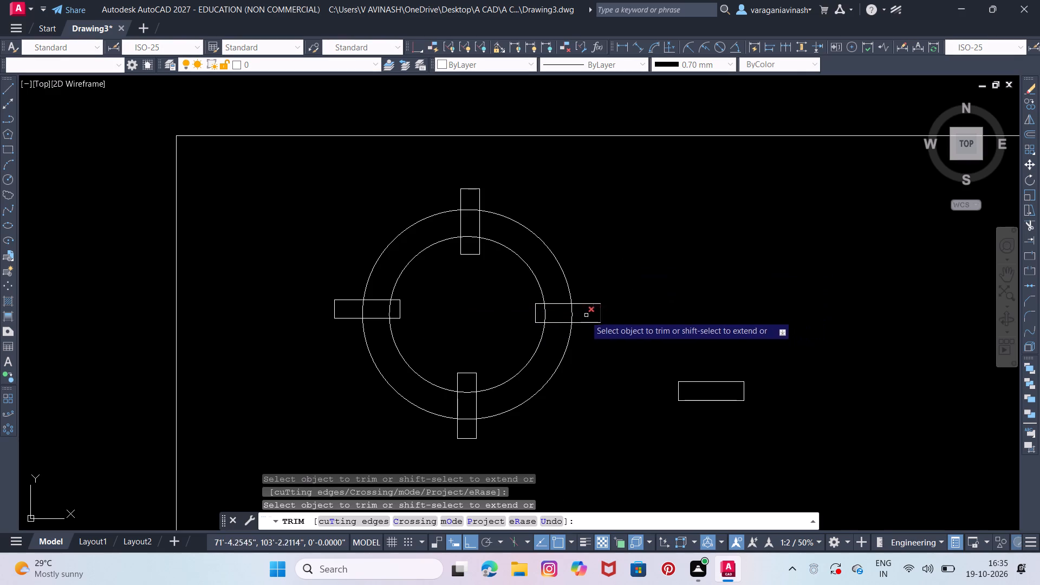
drag(580, 316, 553, 314)
click(544, 313)
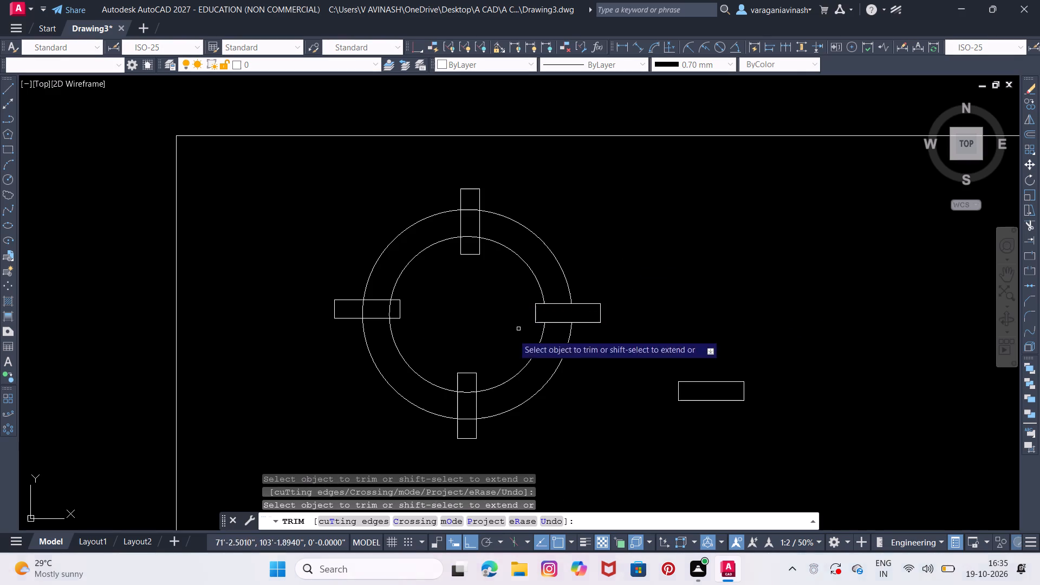
drag(466, 385, 466, 428)
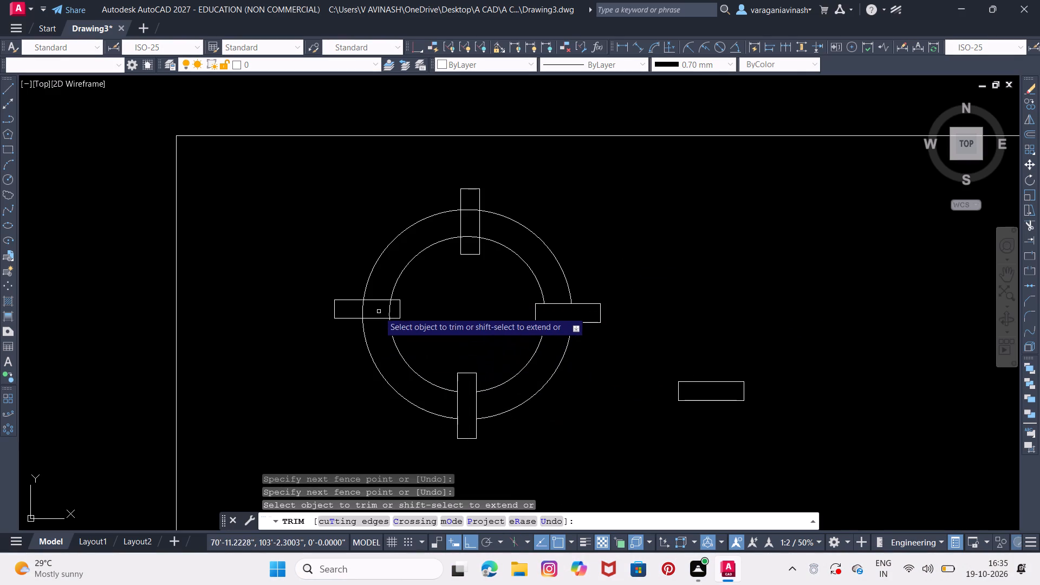
drag(393, 312, 360, 305)
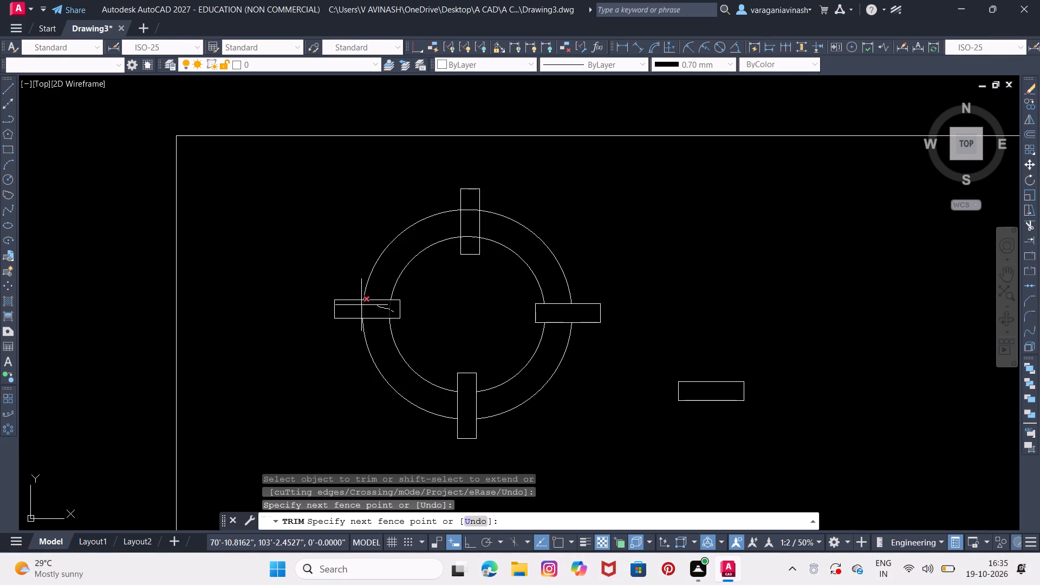
drag(360, 305, 357, 305)
drag(473, 245, 472, 209)
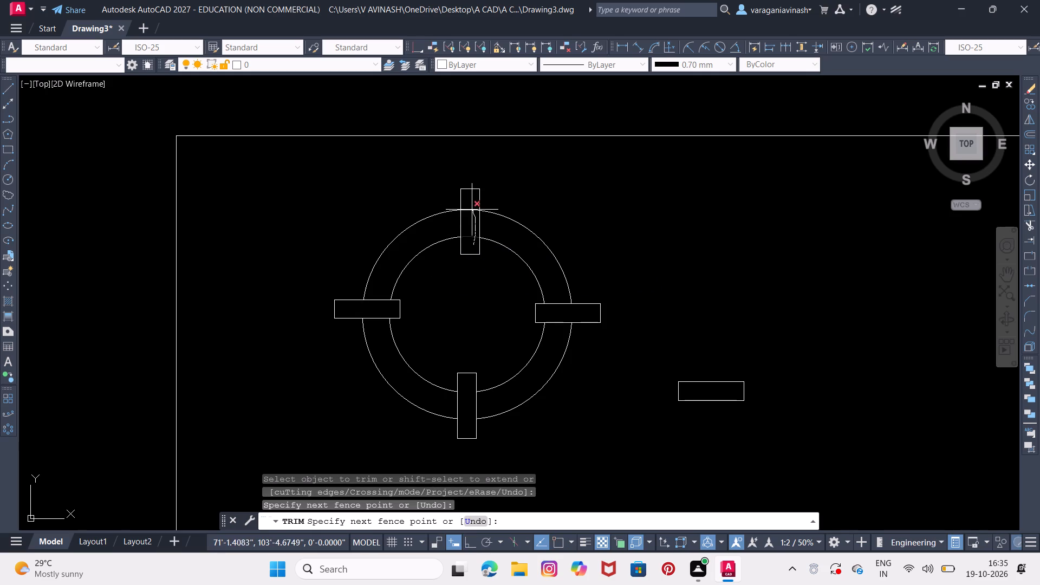
drag(472, 209, 470, 206)
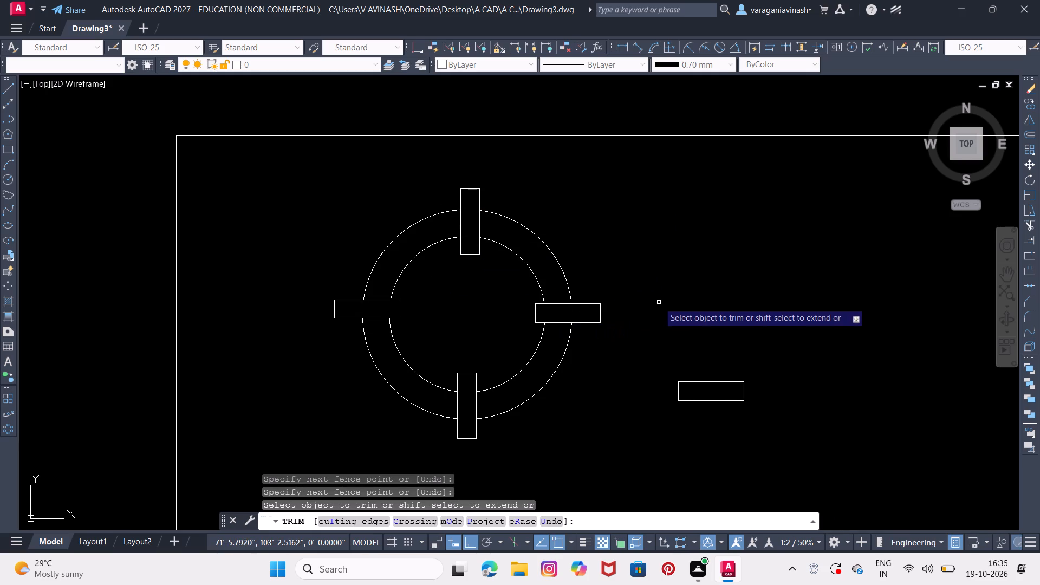
key(Escape)
key(Escape)
Delete the spare horizontal bar right of the burner.
drag(785, 359, 781, 367)
click(716, 398)
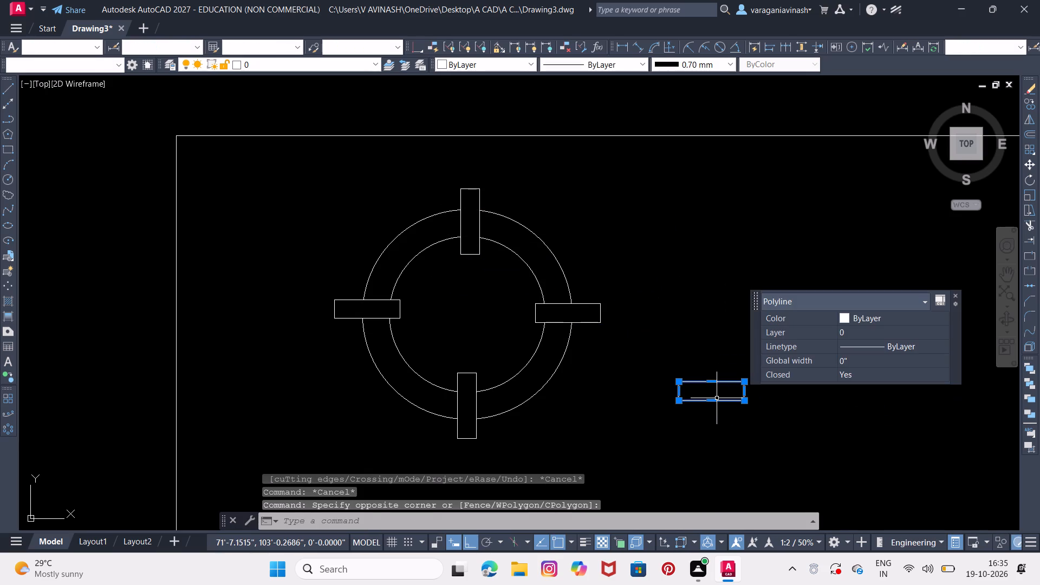
key(Delete)
Copy the complete burner, circles and four bars, down and to the right, near the stove rectangle's lower middle.
scroll(724, 52, down, 3)
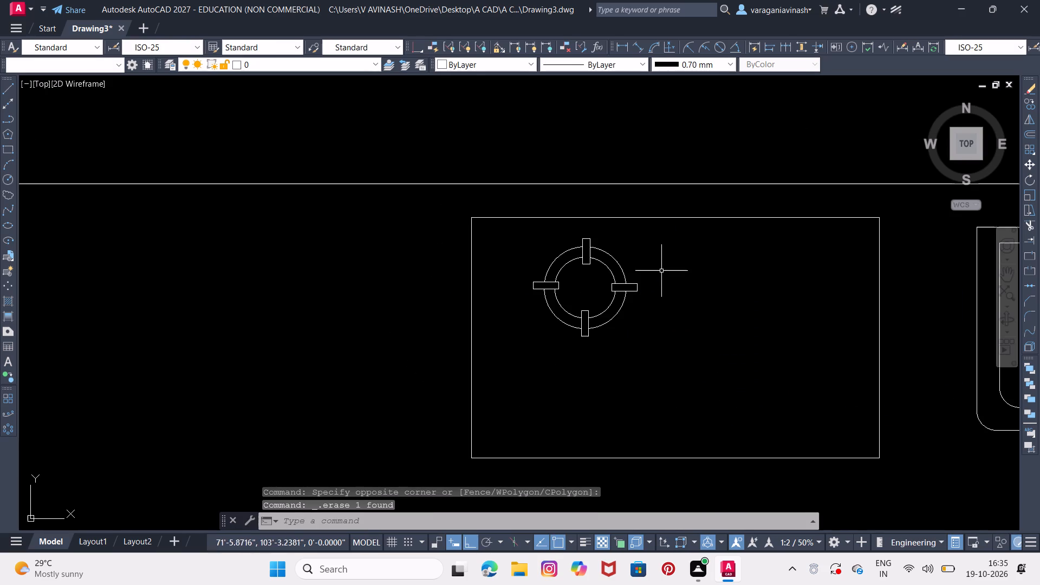
click(670, 224)
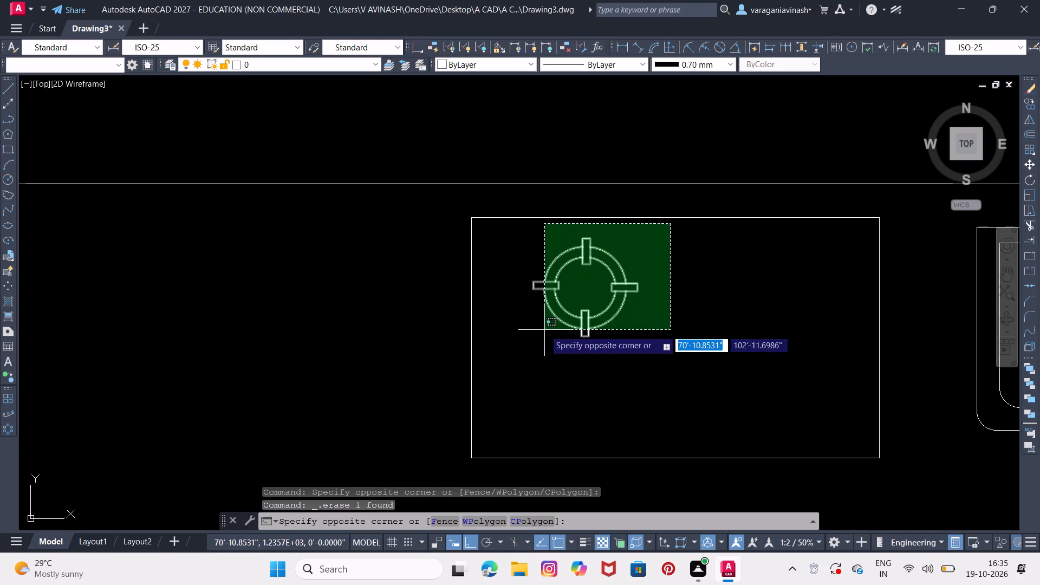
click(527, 357)
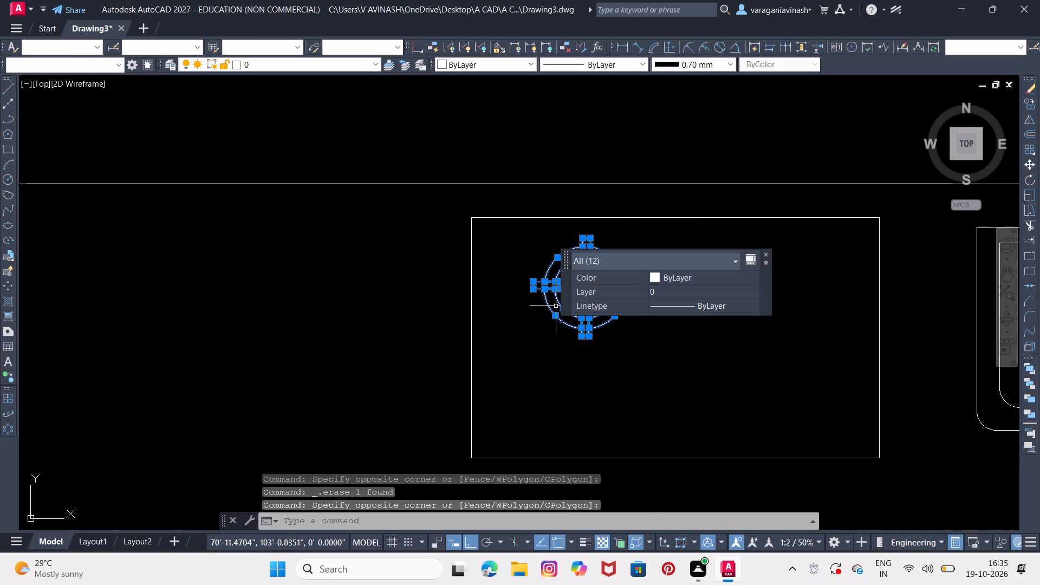
right_drag(551, 302, 645, 395)
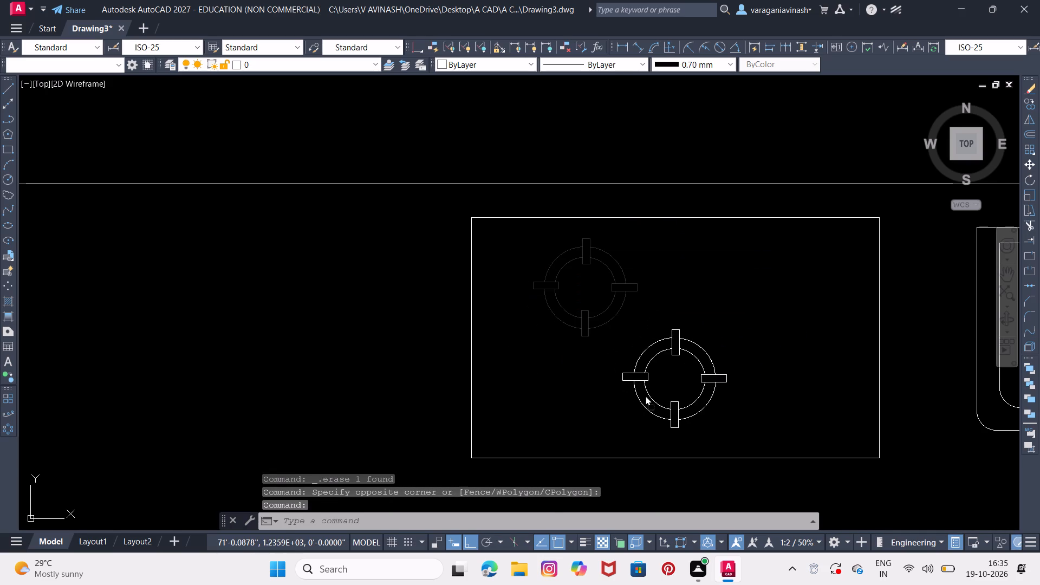
right_drag(645, 395, 658, 399)
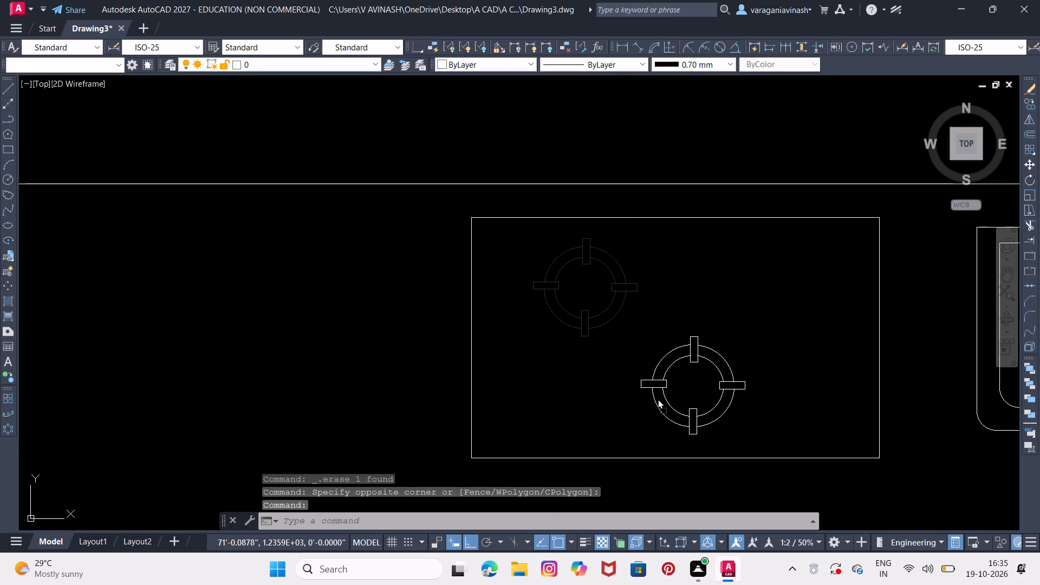
right_drag(658, 399, 650, 399)
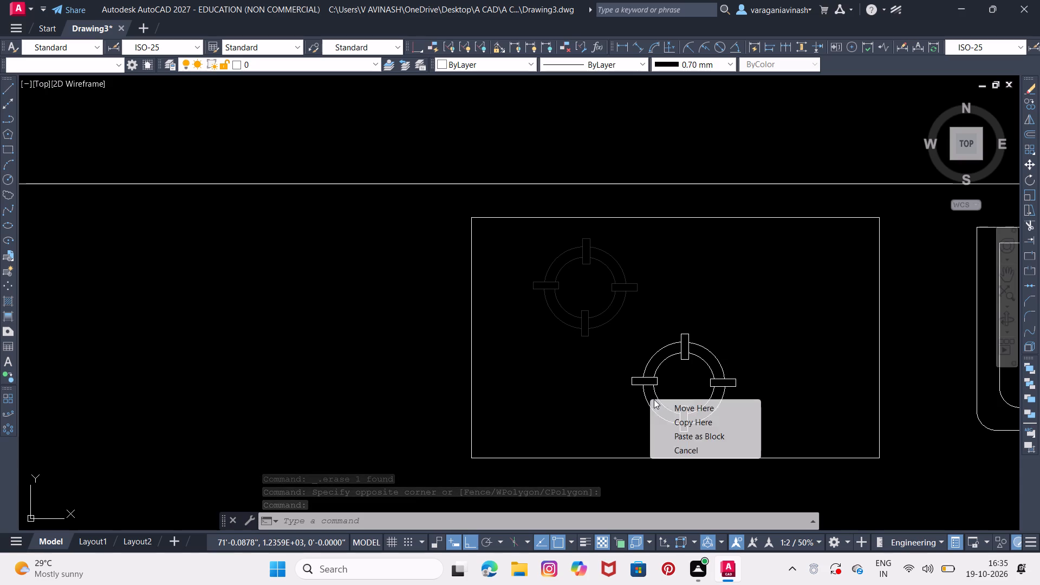
click(693, 420)
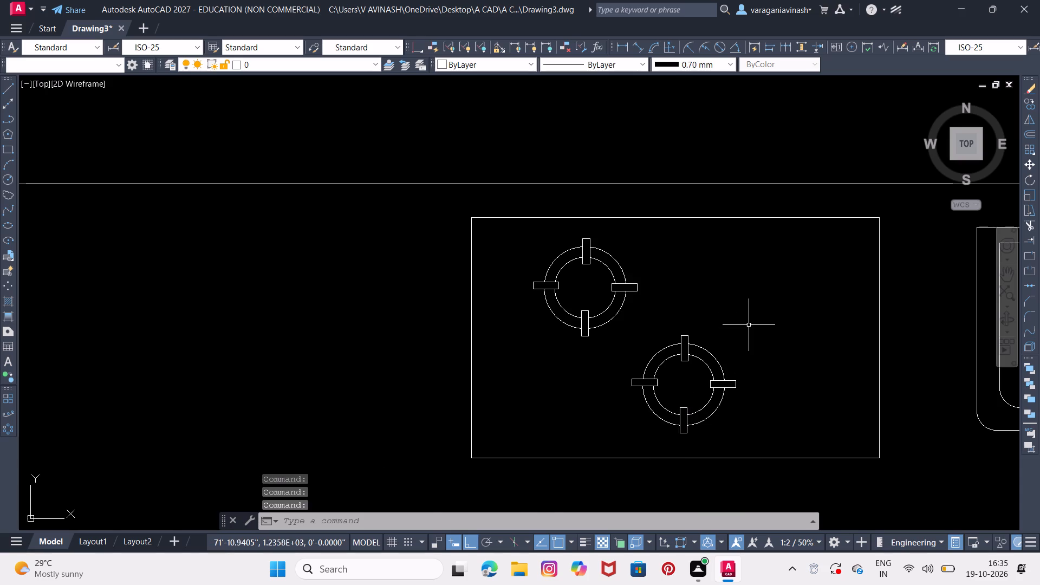
Copy the lower-middle burner, with its circles and four bars, to the upper right of the stove rectangle.
click(749, 323)
click(634, 440)
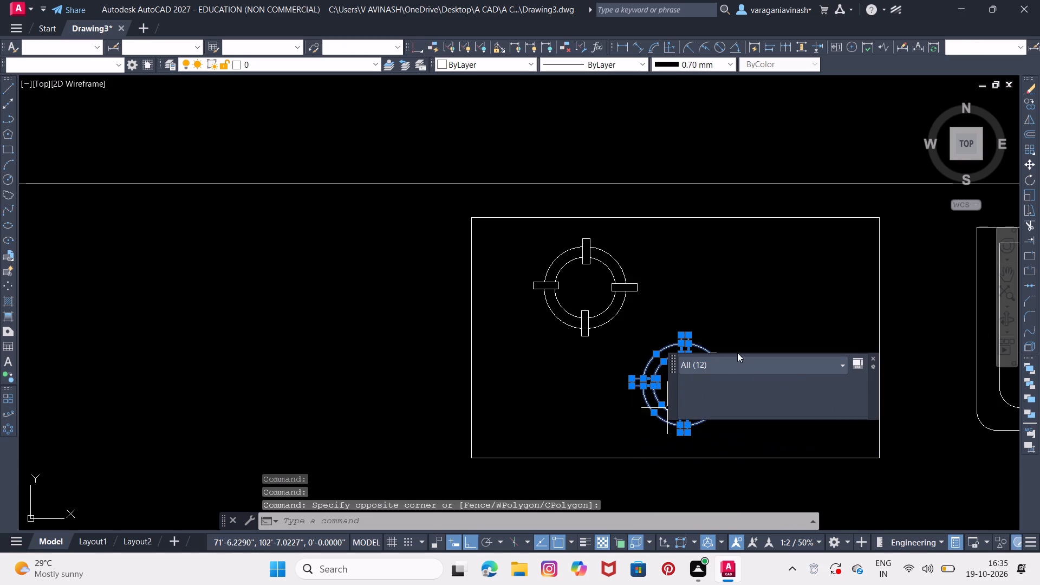
drag(751, 308, 751, 313)
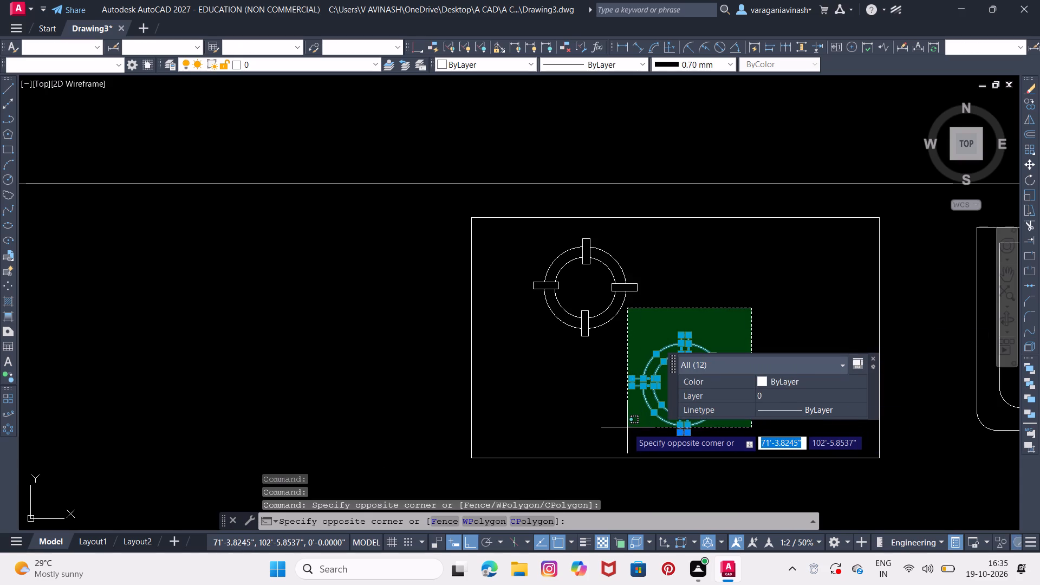
click(627, 427)
right_drag(647, 399, 772, 295)
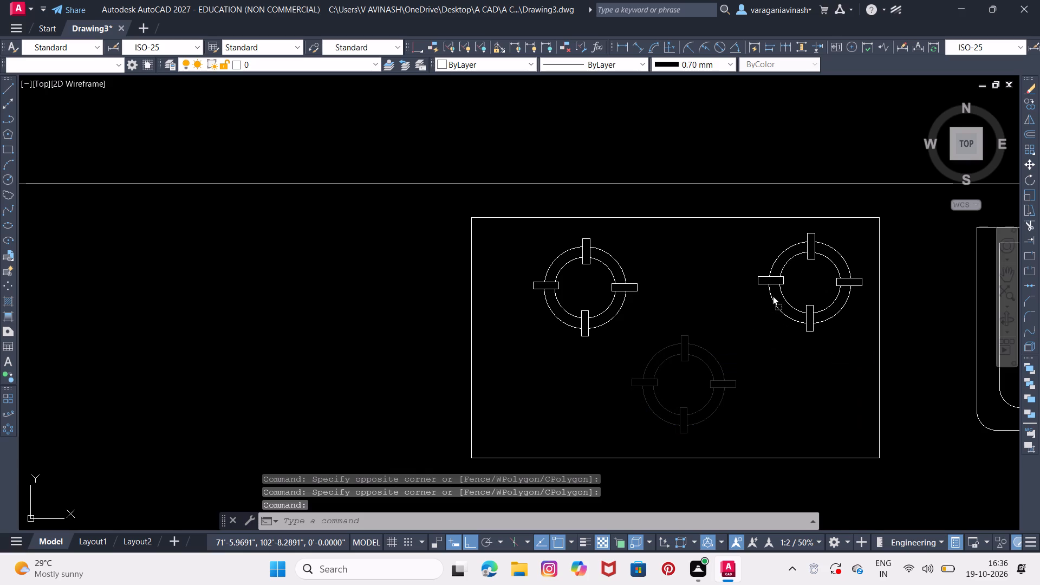
right_drag(772, 295, 759, 304)
click(798, 329)
Examine the finished stove and the sink in relation to the kitchen walls and the adjoining rooms.
scroll(800, 328, down, 2)
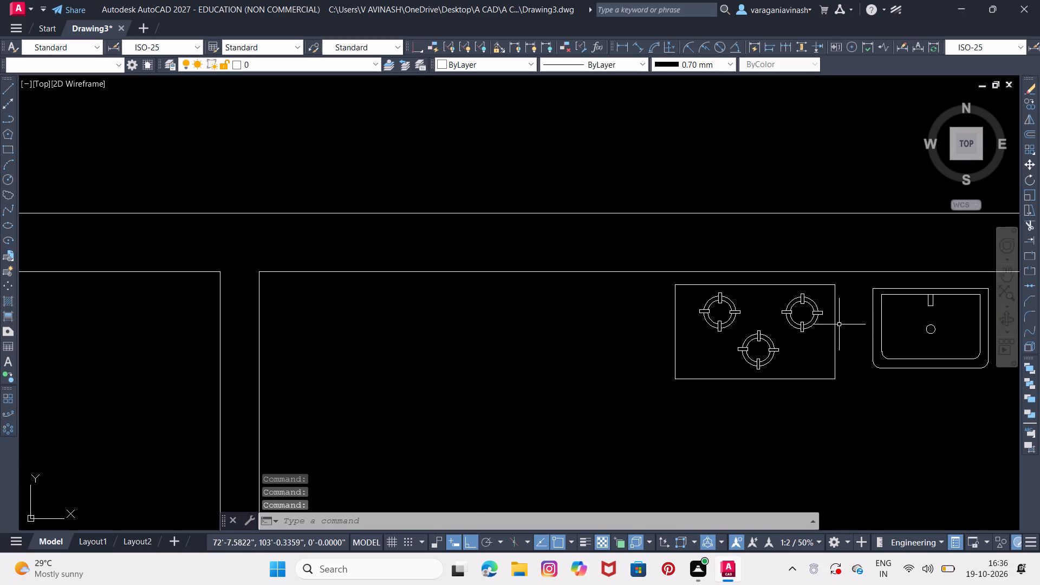
scroll(839, 324, down, 2)
middle_drag(850, 333, 595, 394)
scroll(600, 403, down, 2)
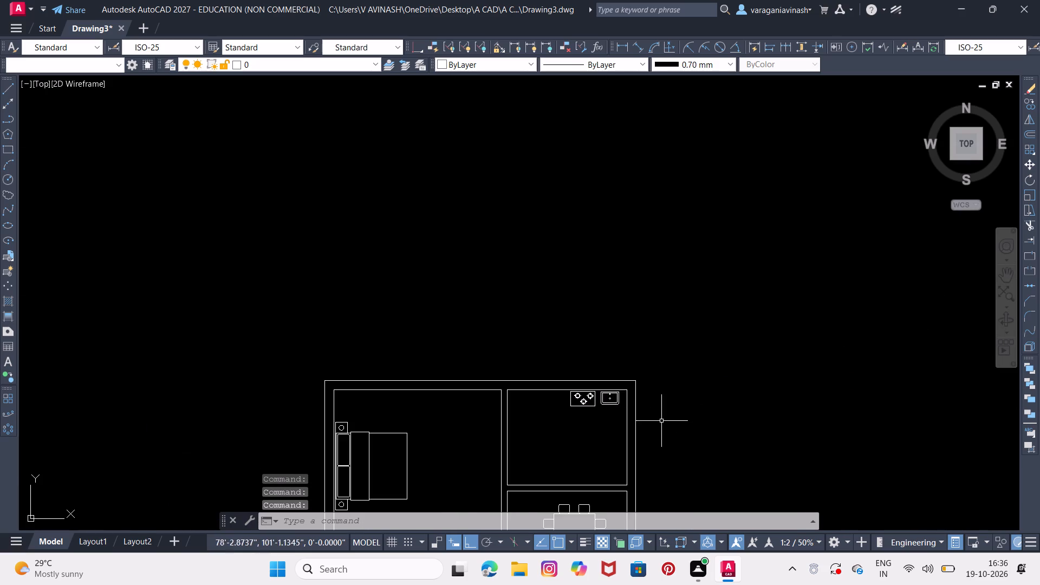
middle_drag(659, 420, 679, 391)
scroll(611, 341, up, 3)
middle_drag(611, 422, 609, 388)
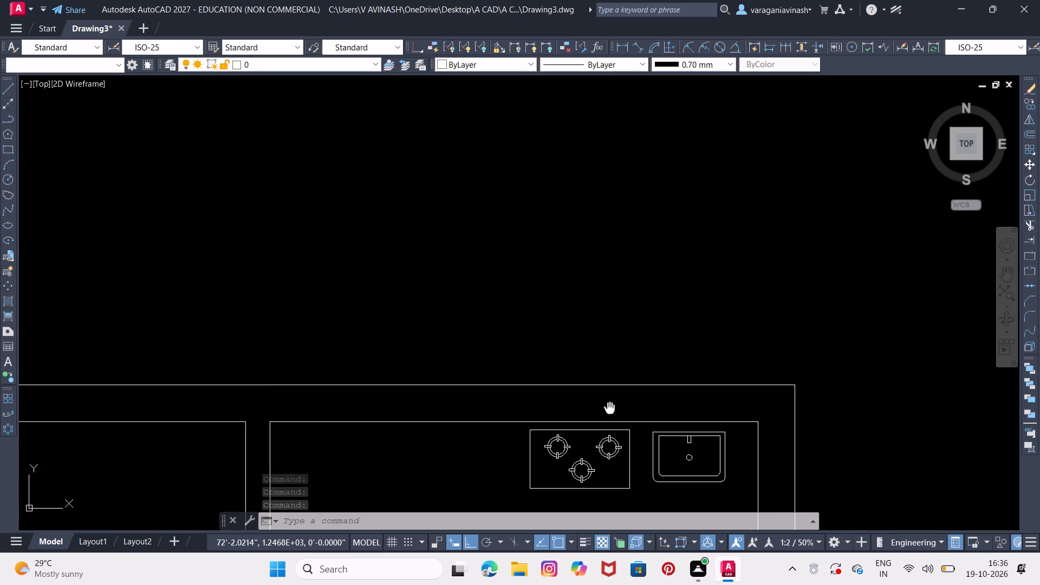
middle_drag(609, 388, 625, 314)
scroll(627, 342, up, 2)
scroll(611, 370, down, 2)
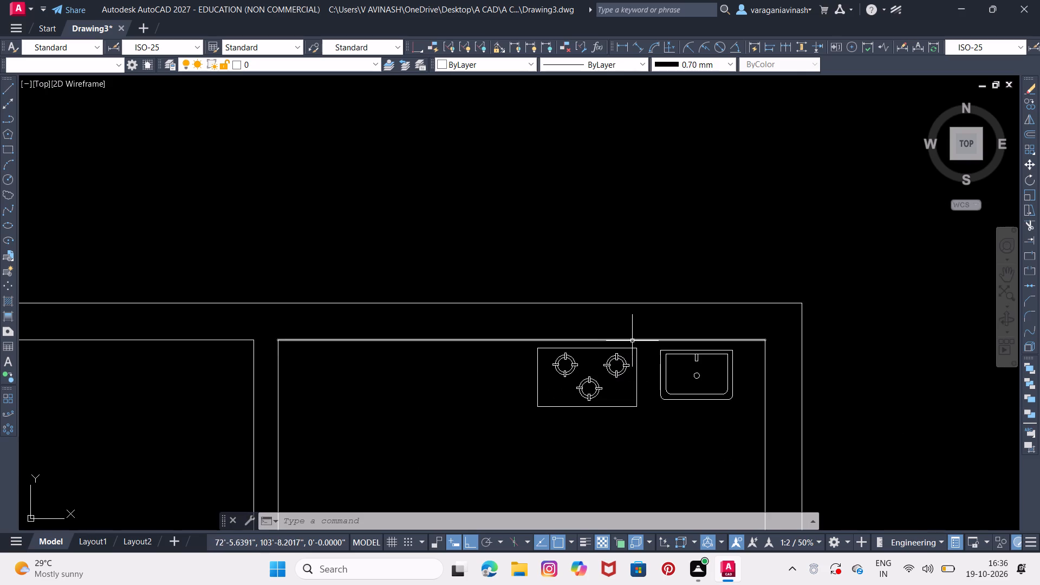
scroll(635, 341, down, 1)
middle_drag(629, 334, 693, 256)
scroll(723, 304, down, 1)
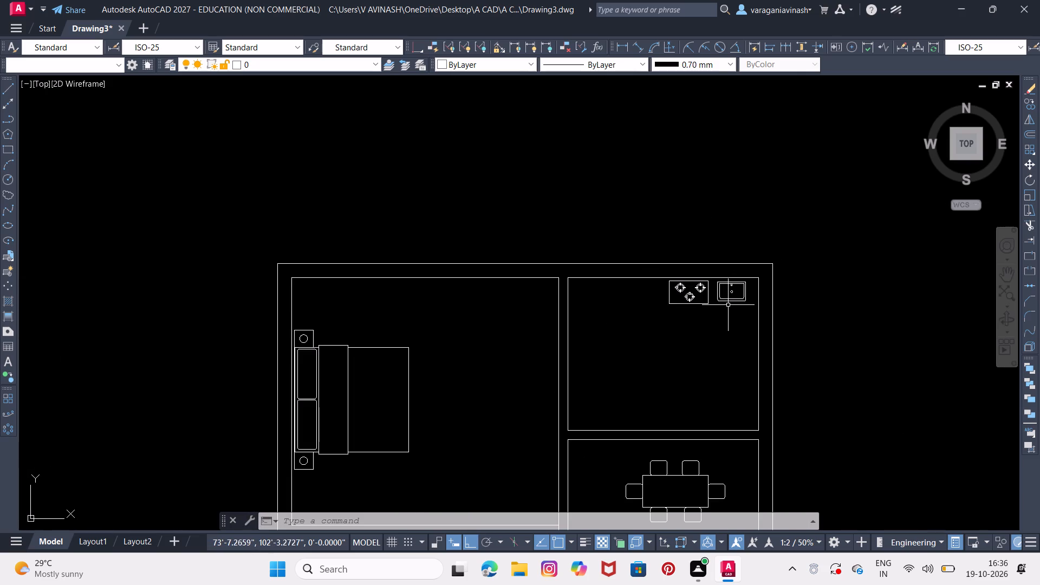
scroll(706, 308, up, 2)
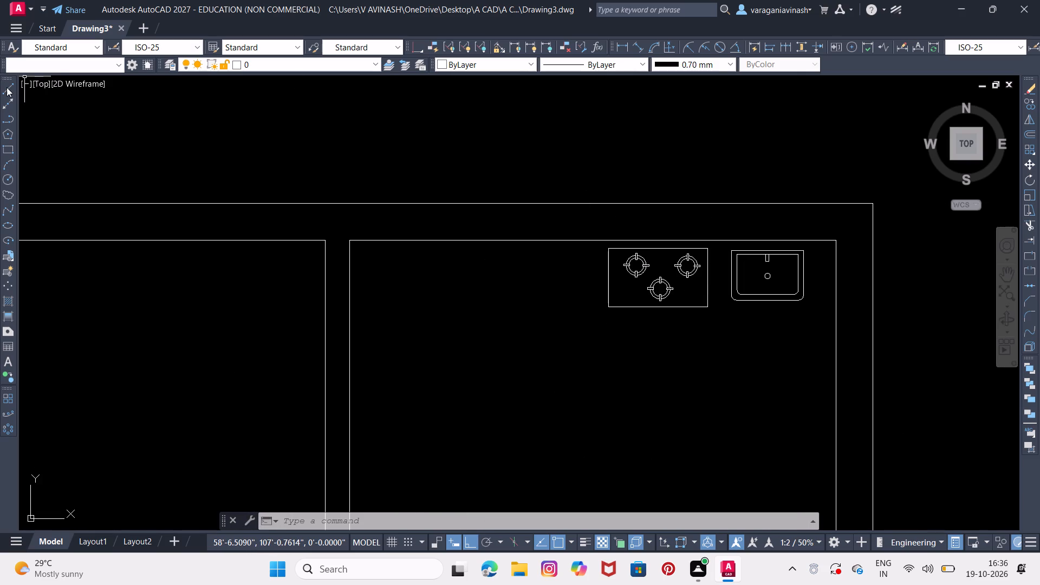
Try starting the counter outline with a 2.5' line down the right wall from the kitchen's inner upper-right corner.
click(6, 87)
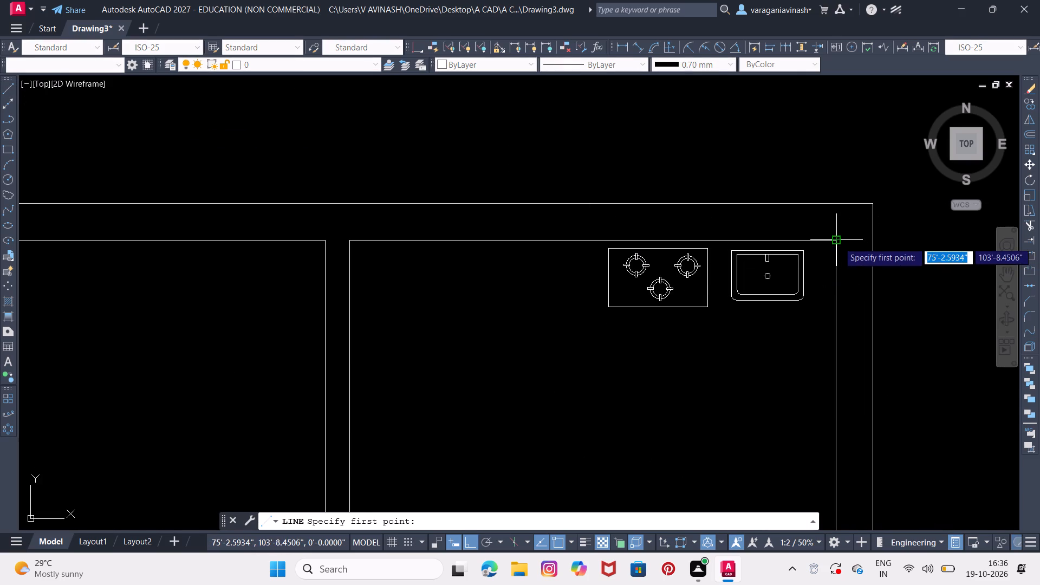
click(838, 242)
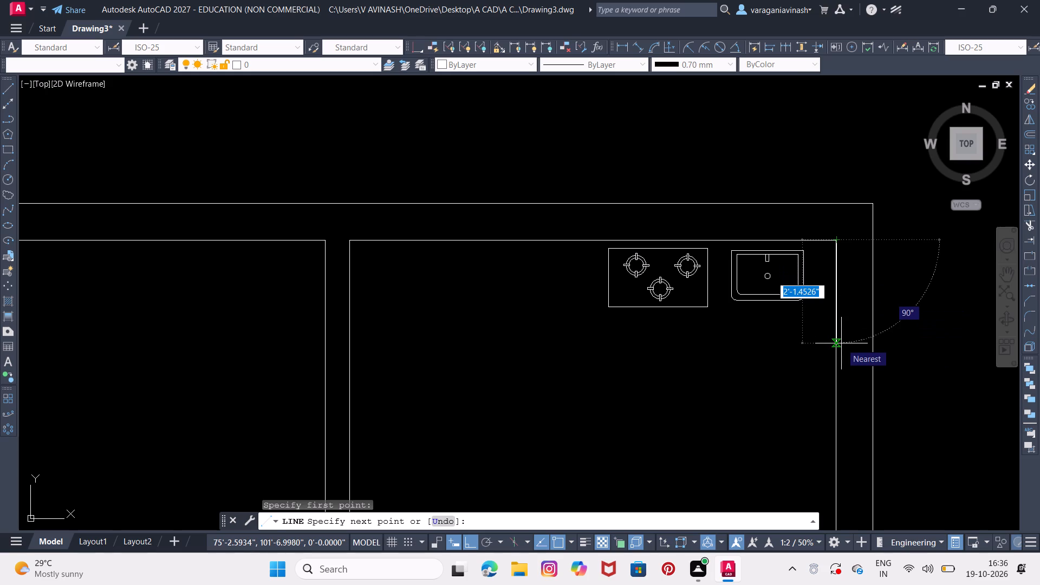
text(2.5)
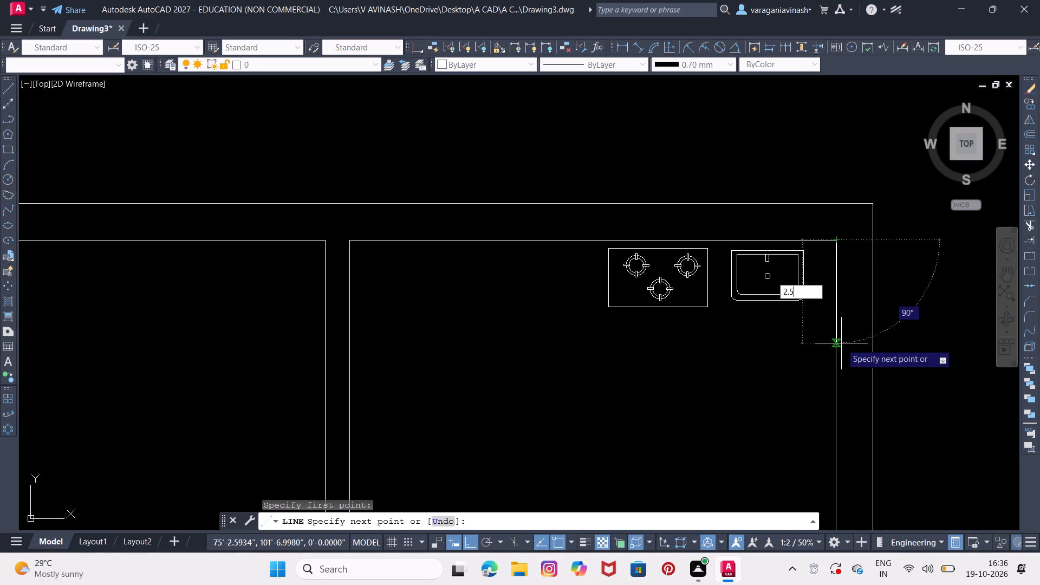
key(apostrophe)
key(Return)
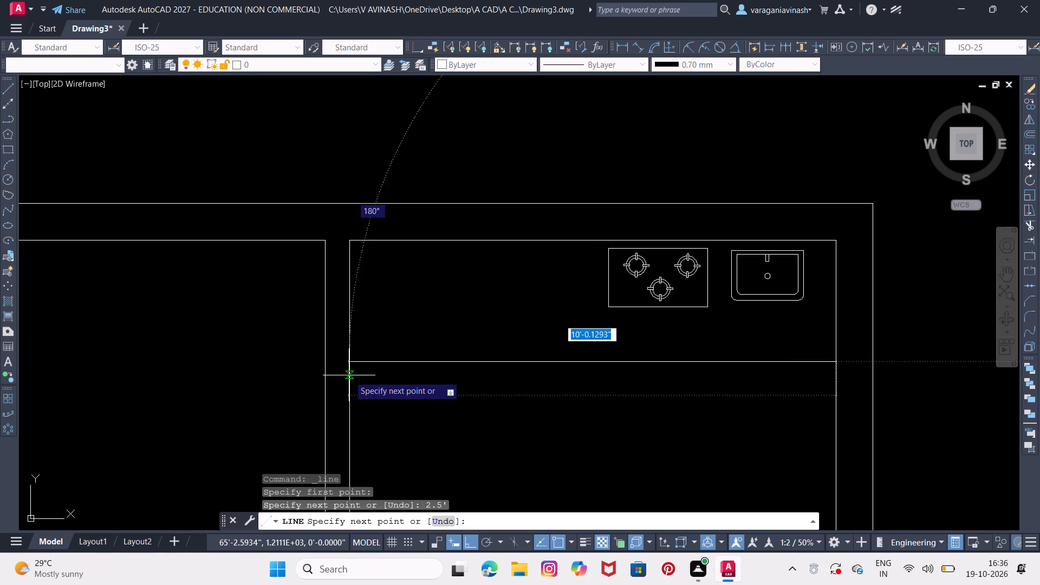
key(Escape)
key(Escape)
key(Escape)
Draw the counter outline from the kitchen's inner upper-right corner: 2' down, about 5'-1" left, and up to the top wall.
right_click(819, 260)
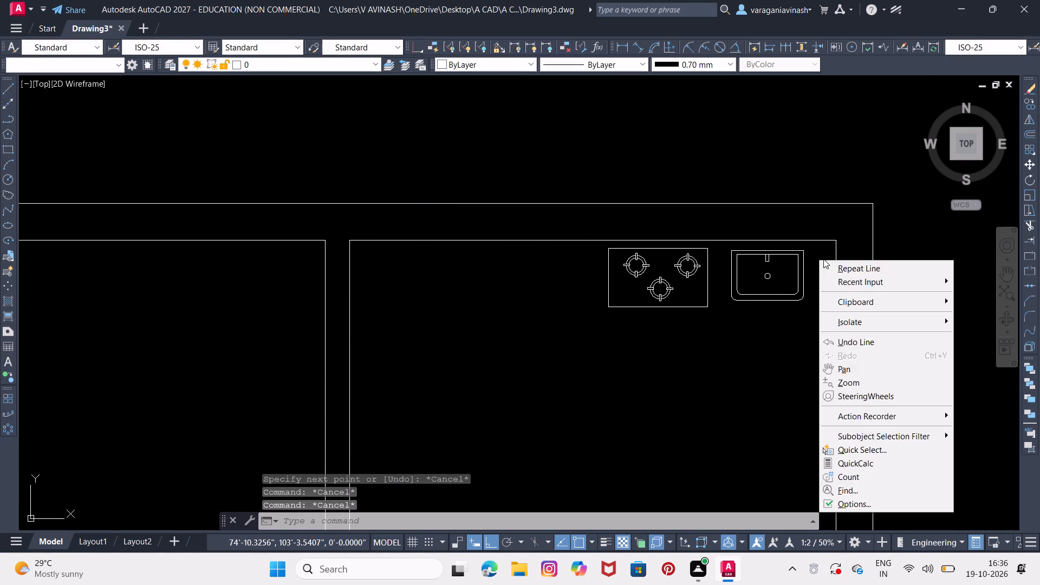
click(827, 264)
click(840, 236)
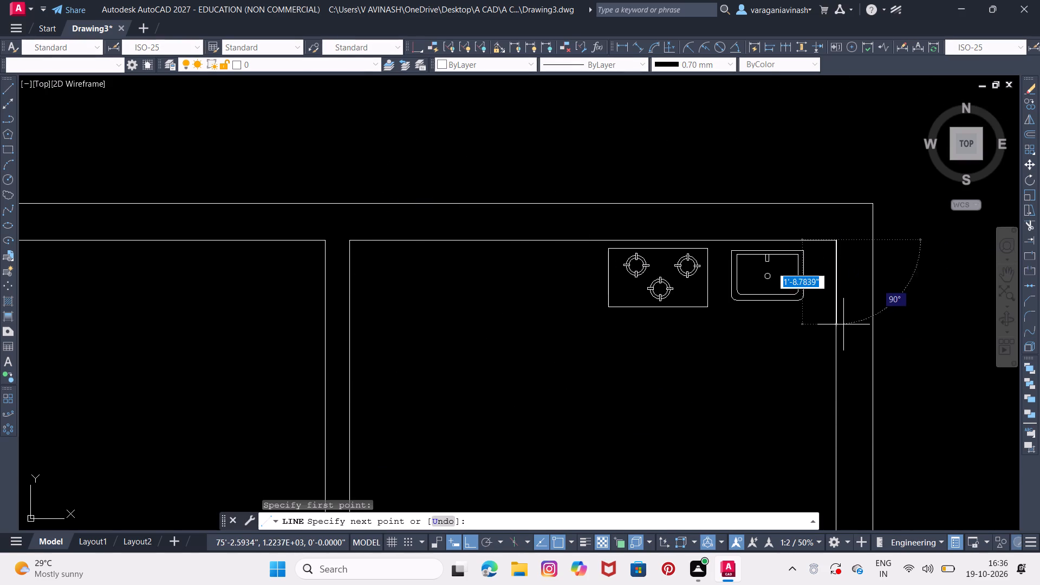
text(2')
key(Return)
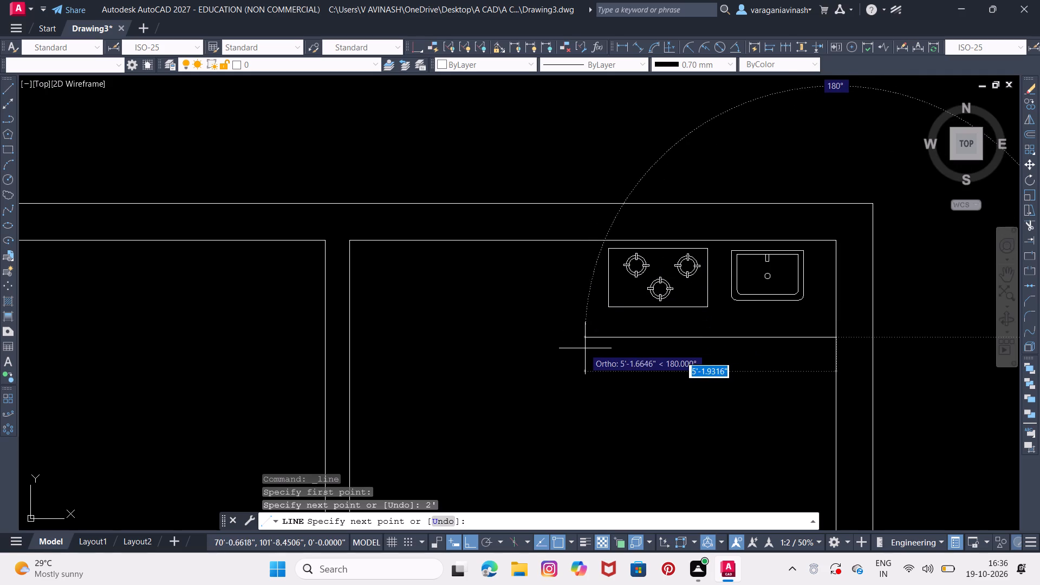
middle_drag(556, 343, 563, 327)
scroll(559, 328, down, 1)
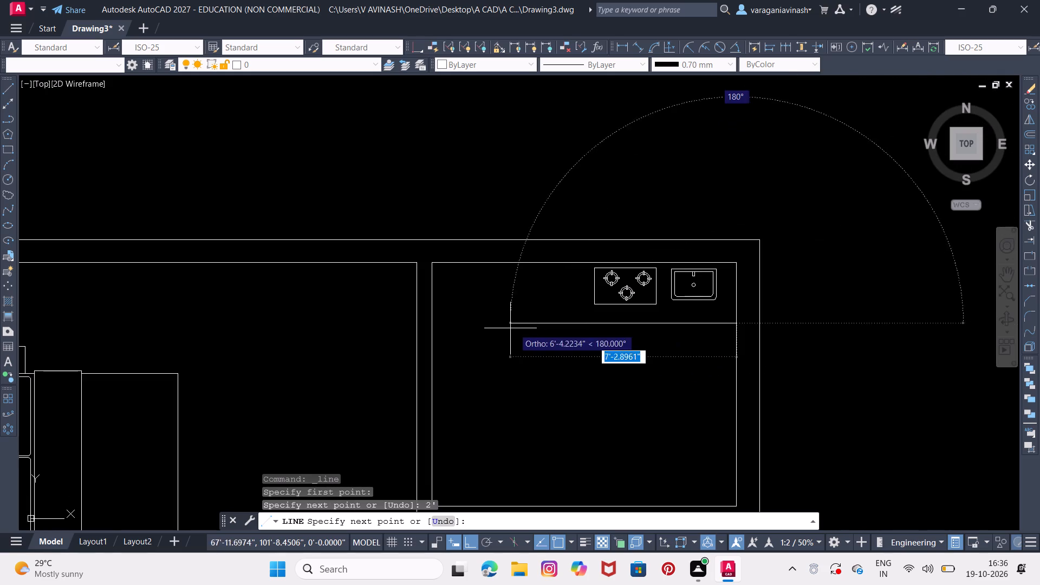
click(582, 321)
click(581, 265)
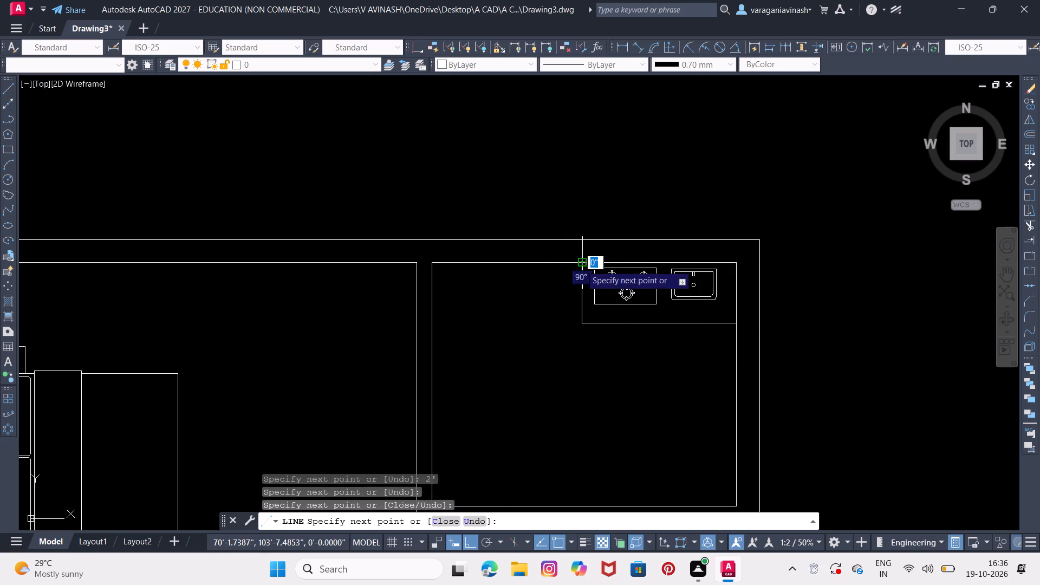
key(Escape)
Draw a 0.5' line straight down from the counter's lower-left corner.
right_click(581, 265)
click(591, 277)
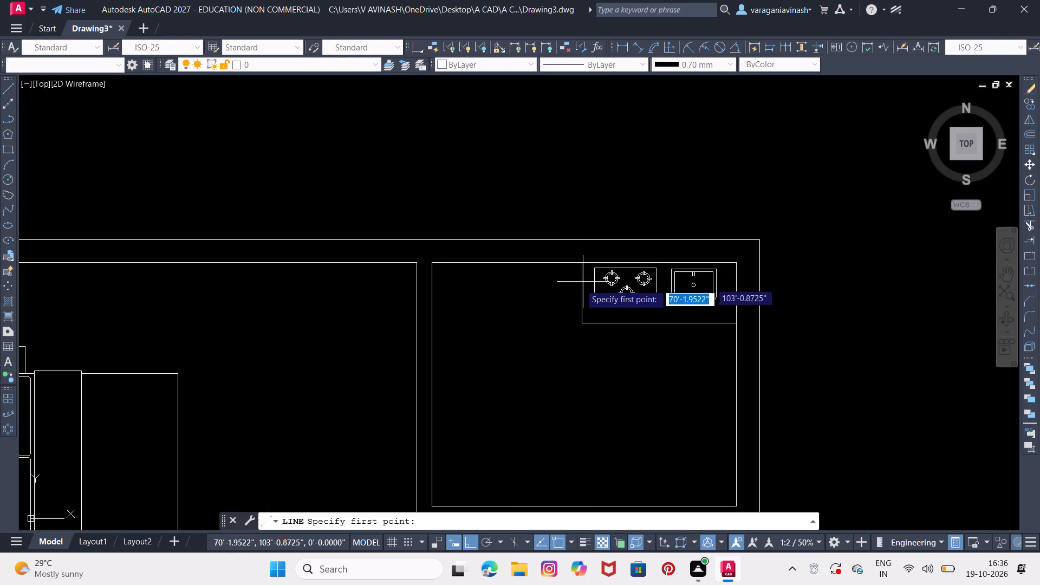
click(580, 324)
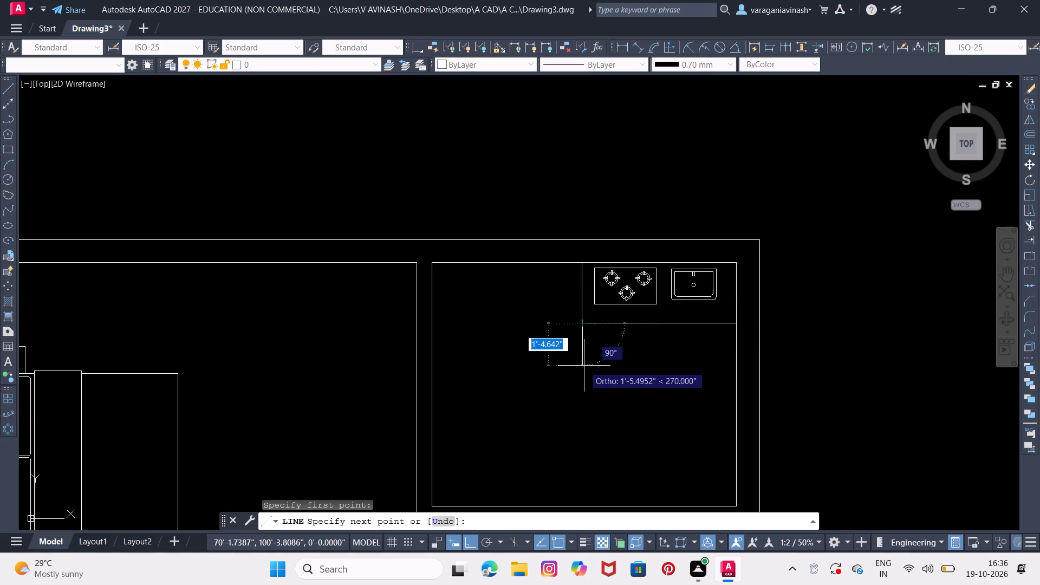
scroll(584, 366, down, 1)
middle_drag(582, 365, 582, 348)
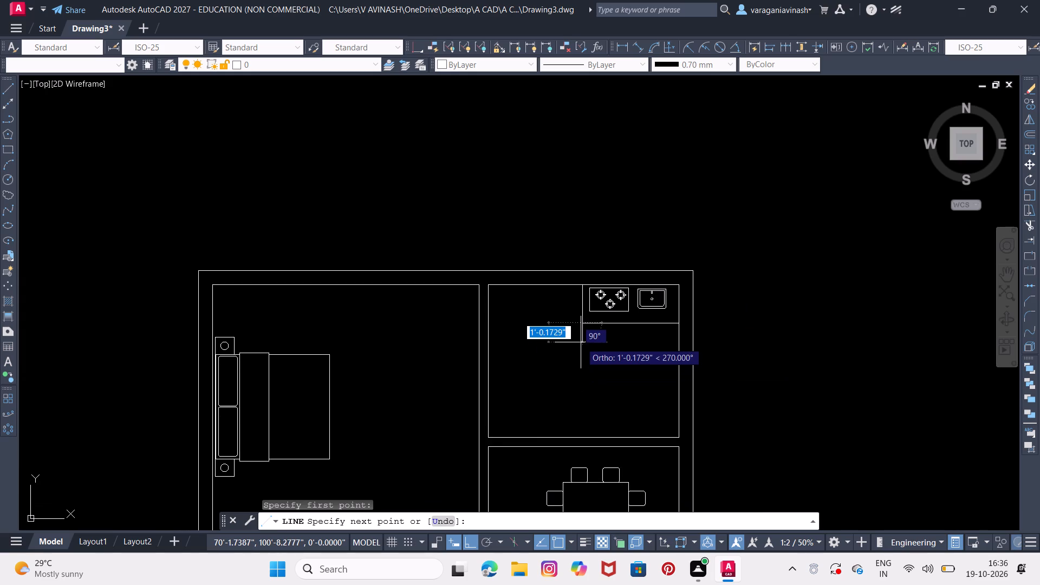
scroll(581, 342, up, 1)
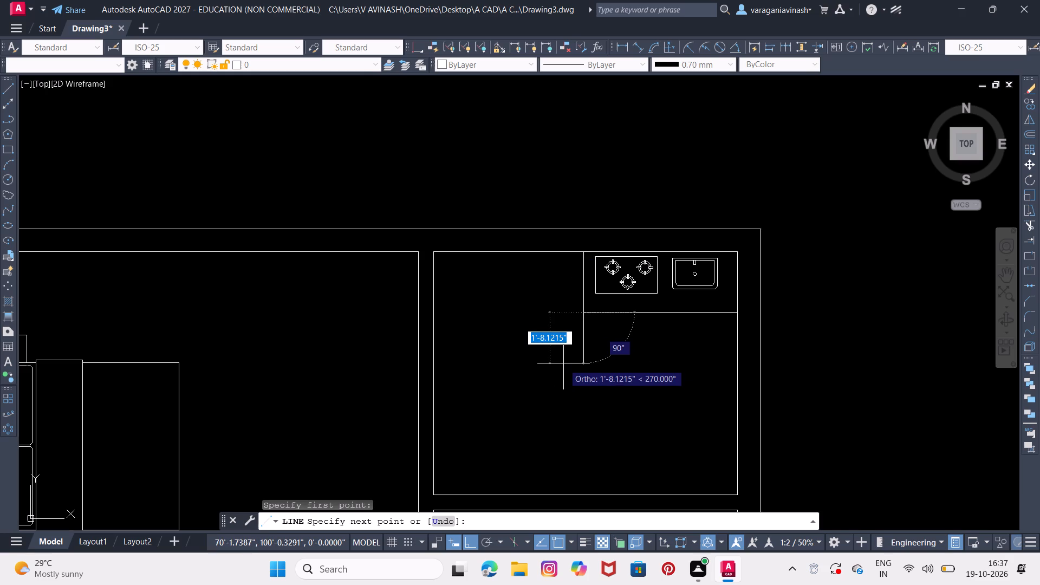
text(0.5')
key(Return)
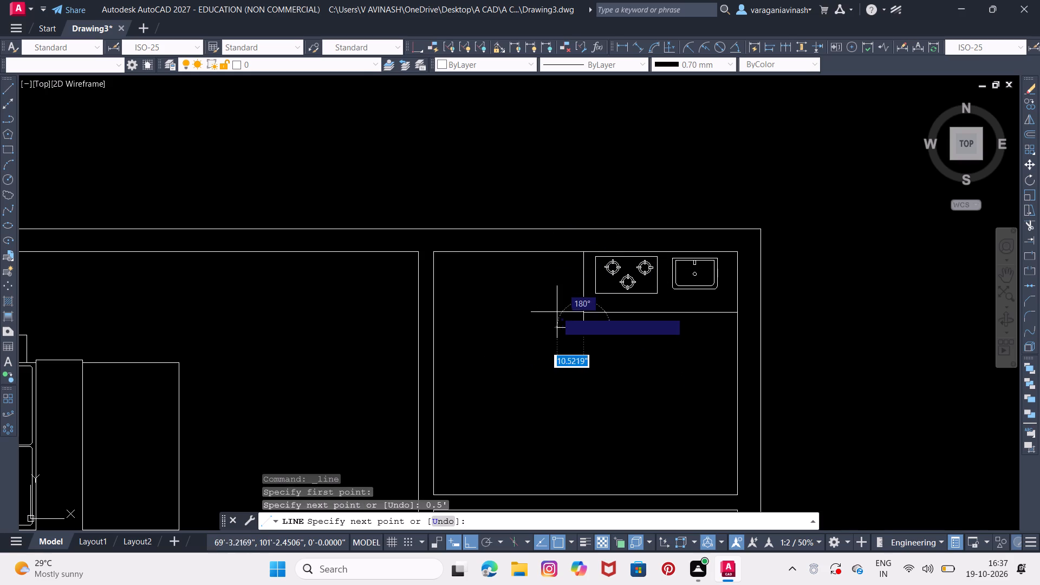
key(Escape)
key(Escape)
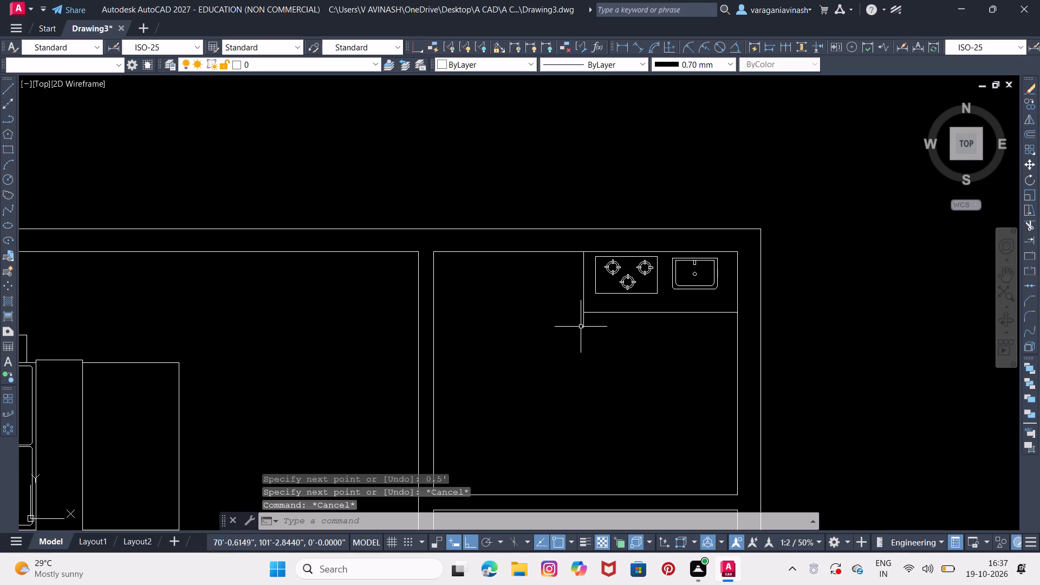
Stretch the lower end of the short vertical line below the counter corner downward by 0.5'.
click(583, 326)
click(583, 326)
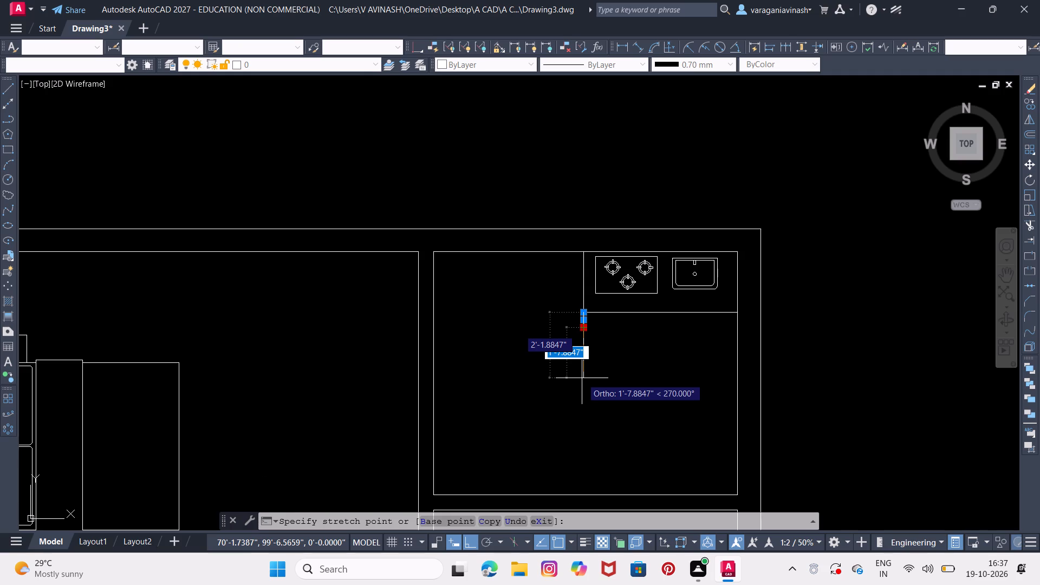
text(0.5')
key(Return)
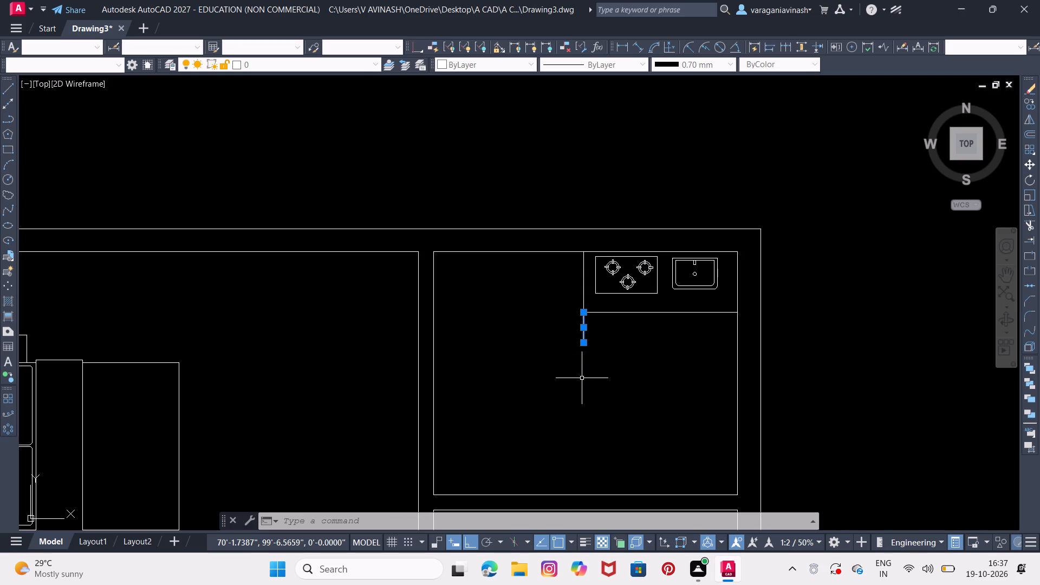
key(Escape)
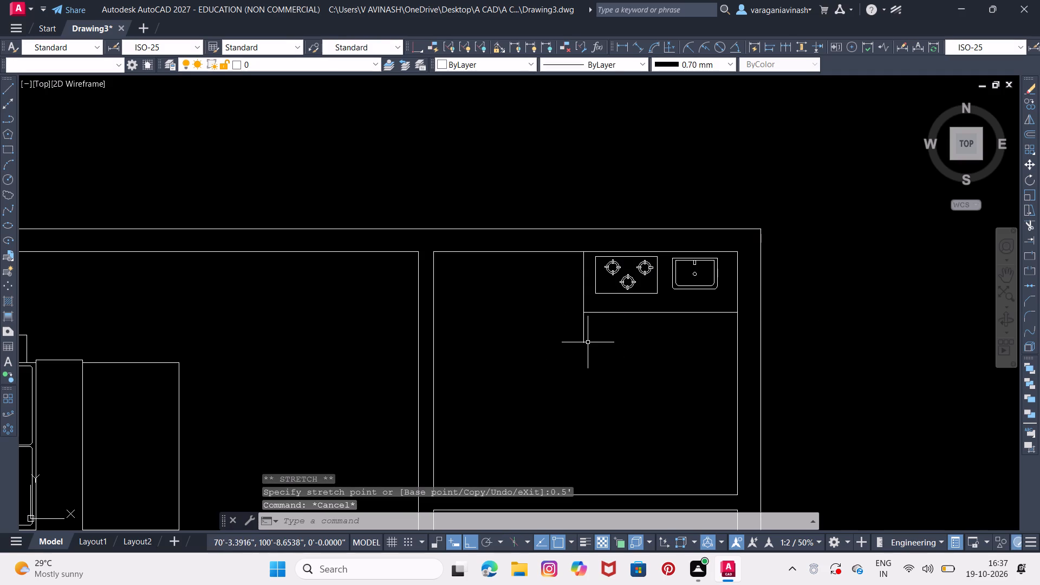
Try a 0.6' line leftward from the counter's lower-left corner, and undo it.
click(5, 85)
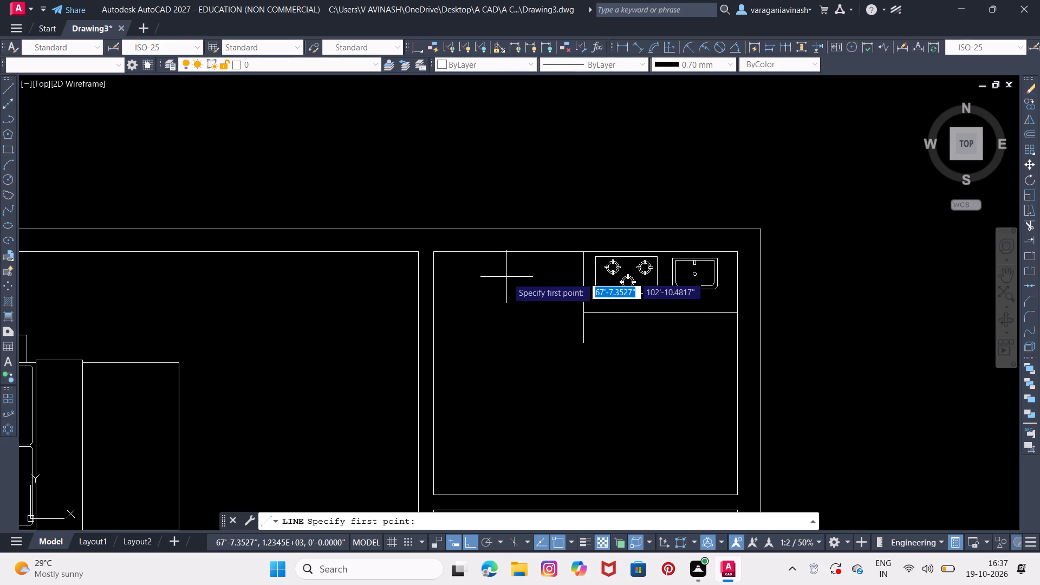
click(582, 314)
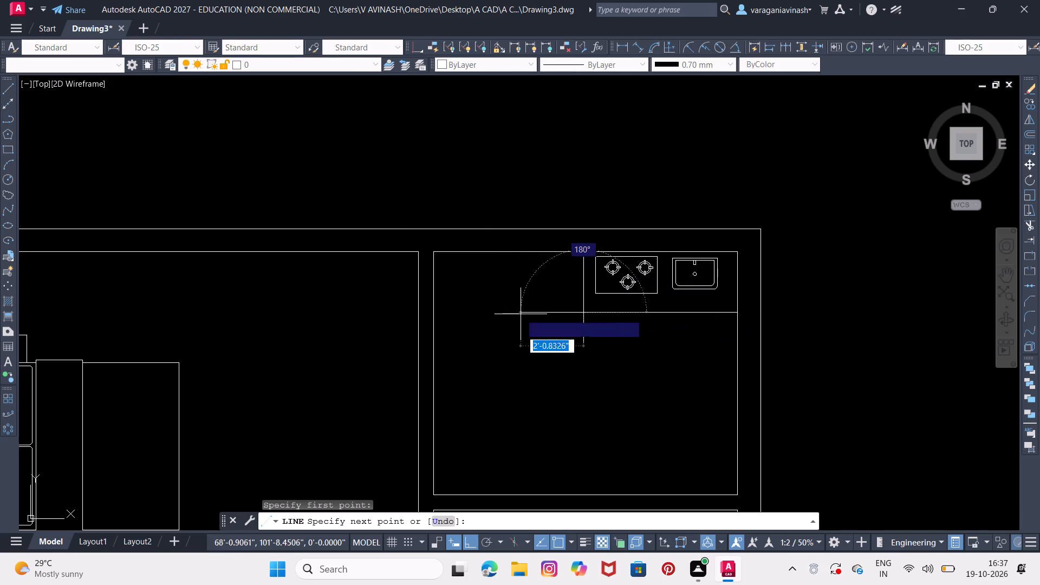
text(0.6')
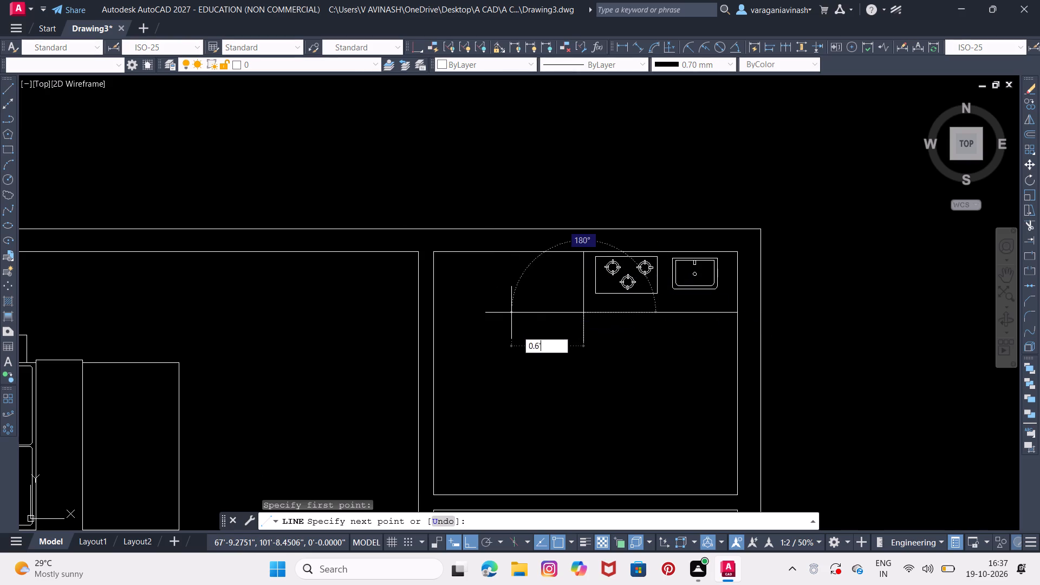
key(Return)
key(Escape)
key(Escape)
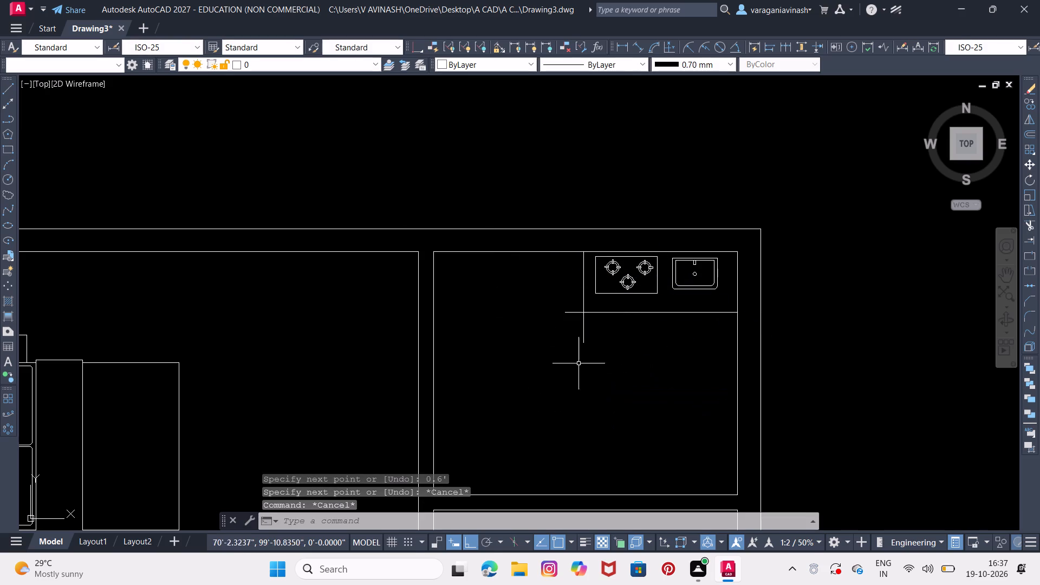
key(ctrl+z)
Draw lines from the counter's lower-left corner 0'6" to the left and down, level with the short vertical line's lower end.
right_click(539, 305)
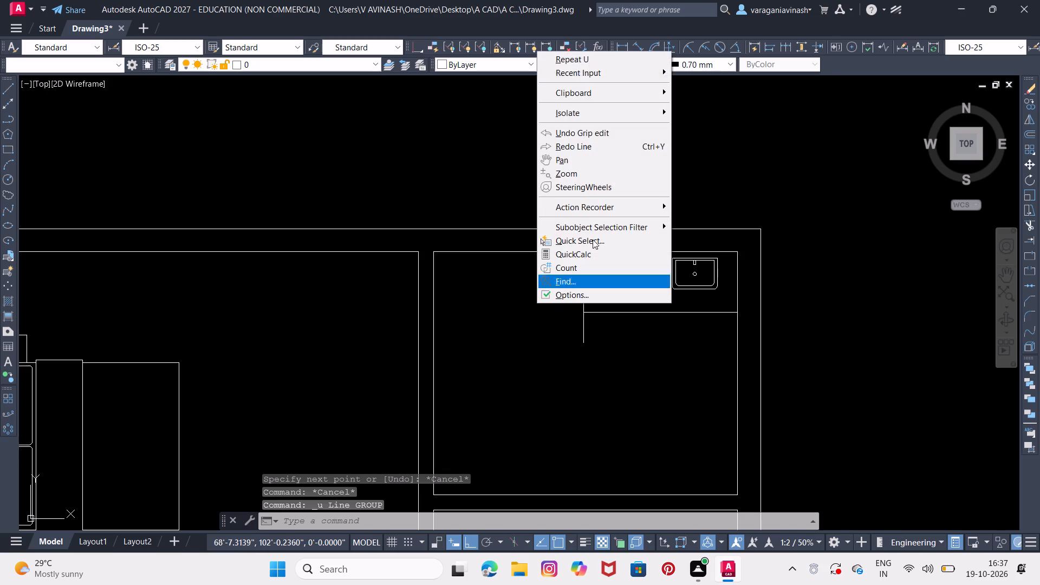
click(5, 93)
double_click(5, 92)
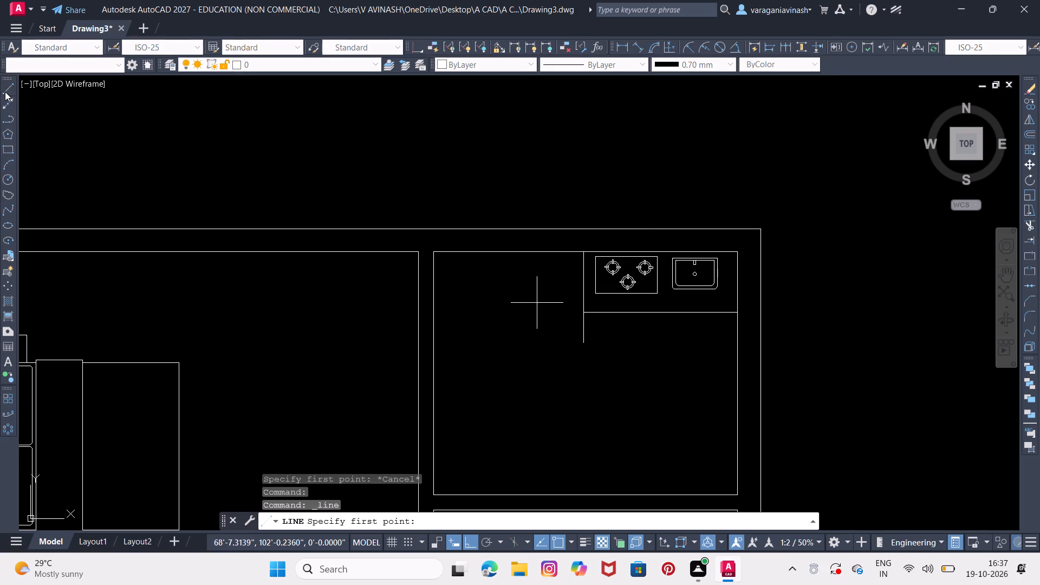
click(588, 313)
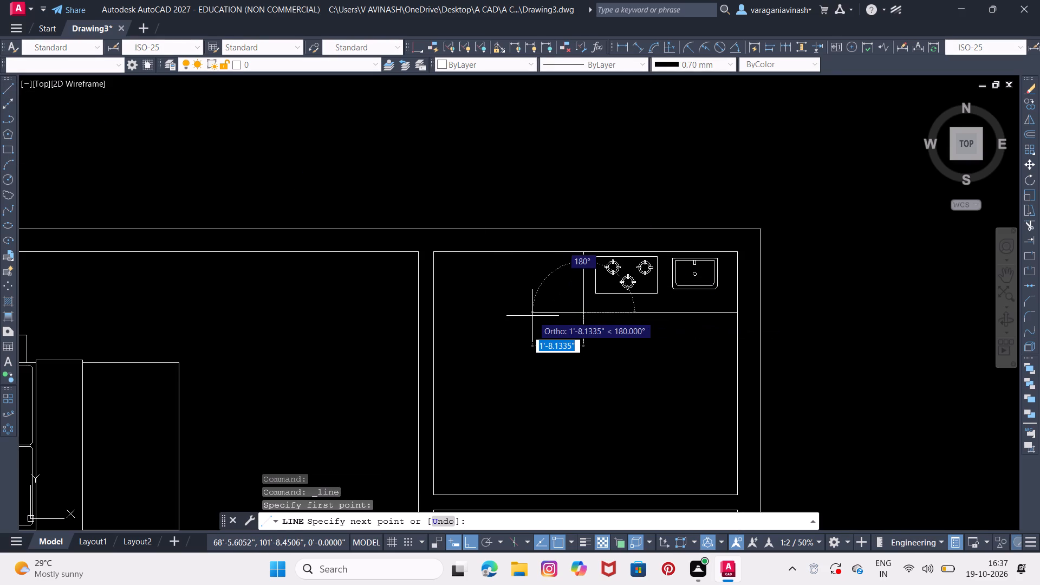
key(0)
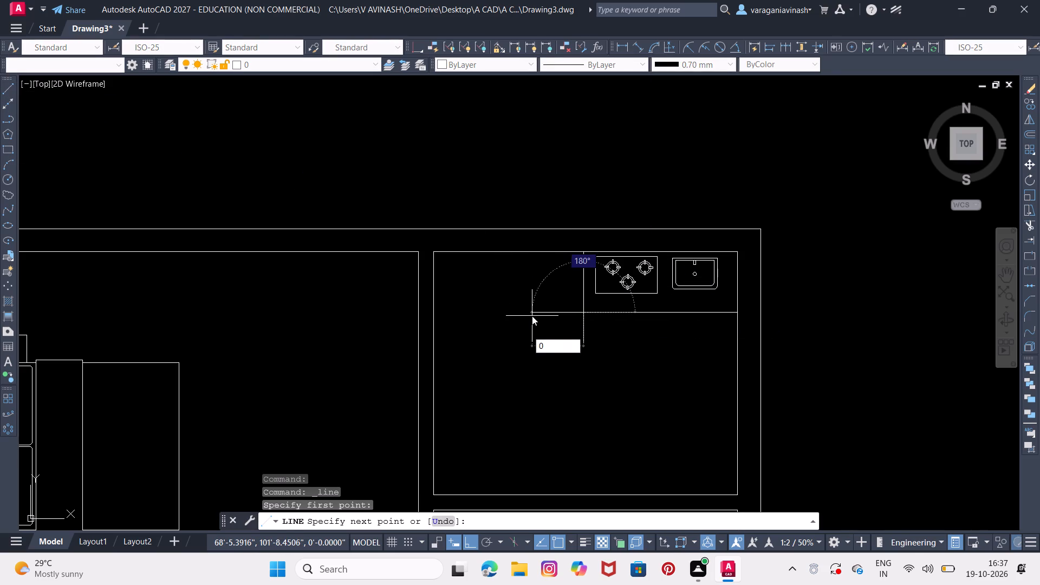
text('6)
key(Return)
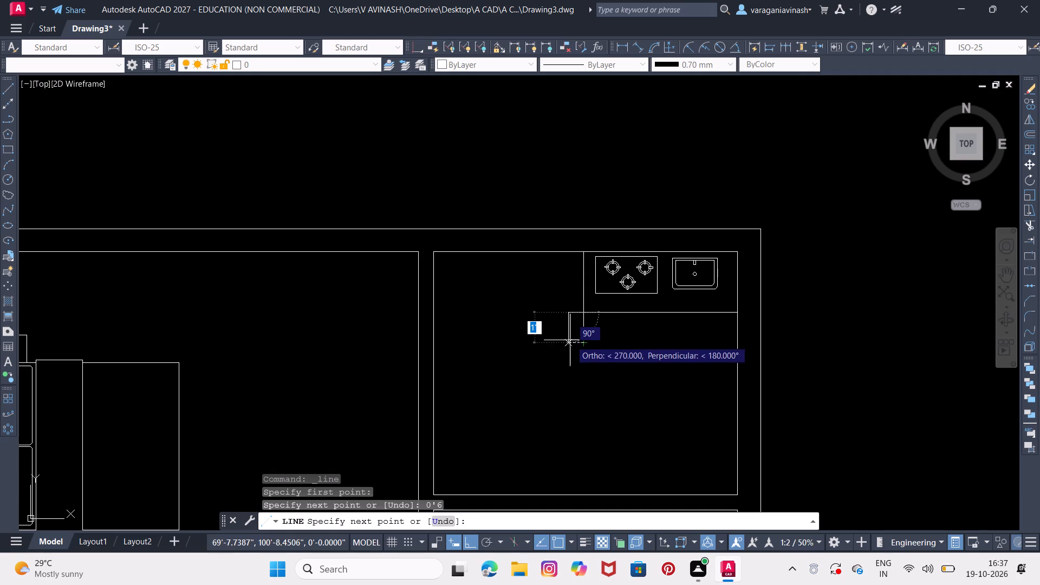
click(570, 340)
key(Escape)
Close the small rectangle below the counter corner with a horizontal line joining the two vertical lines' lower ends.
right_click(574, 343)
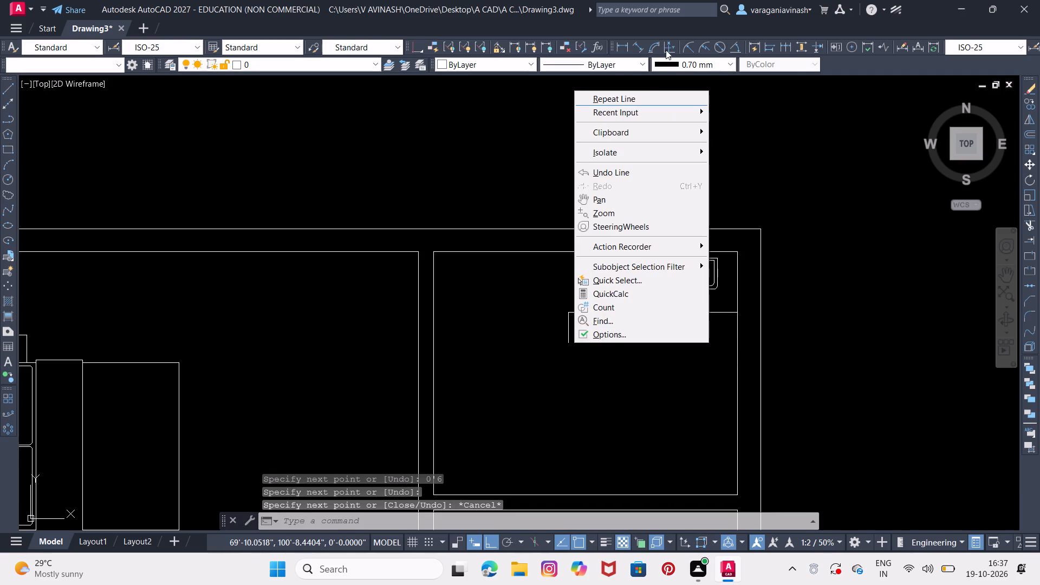
click(634, 97)
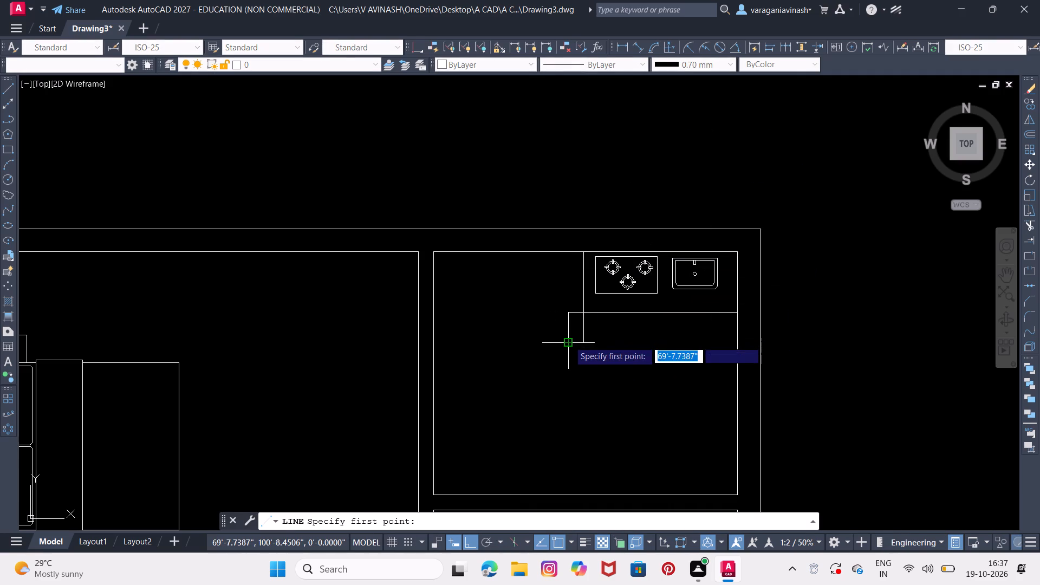
click(569, 341)
click(579, 341)
key(Escape)
key(Escape)
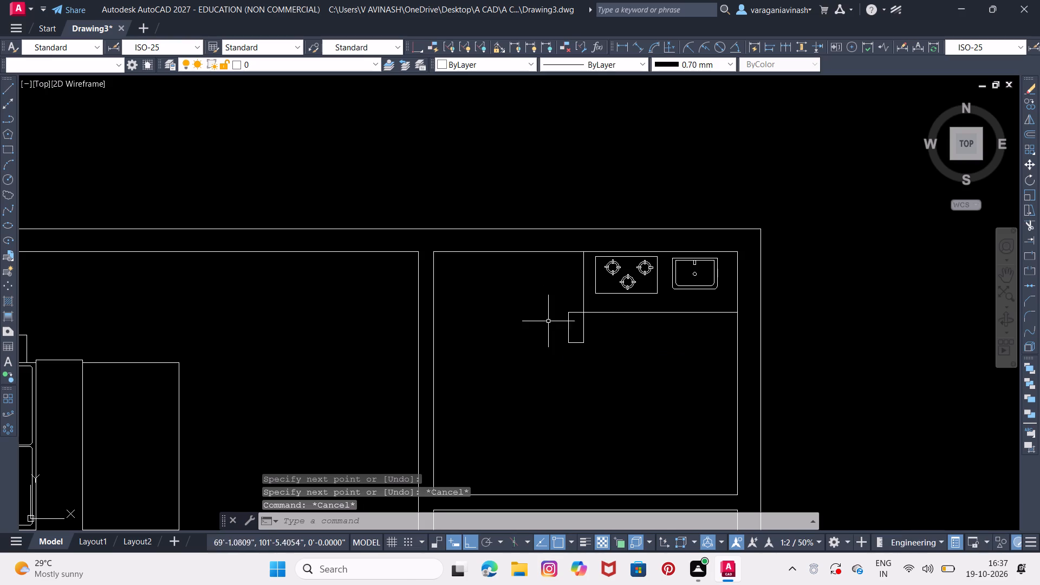
Draw a small projection on the kitchen's left inner wall, level with the small rectangle's base: 0'1" right, 0'6" up and back to the wall.
right_click(485, 333)
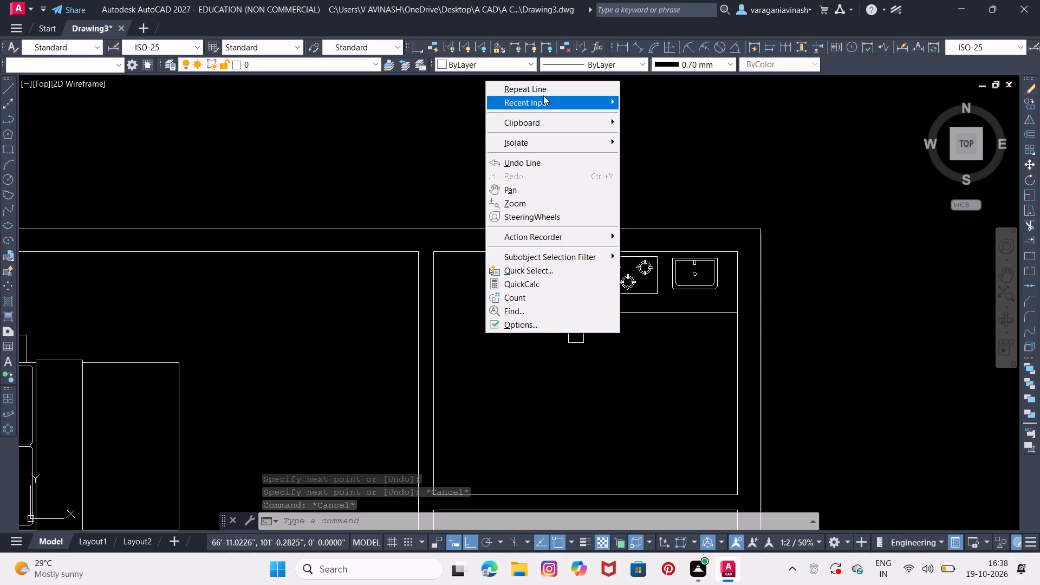
click(547, 86)
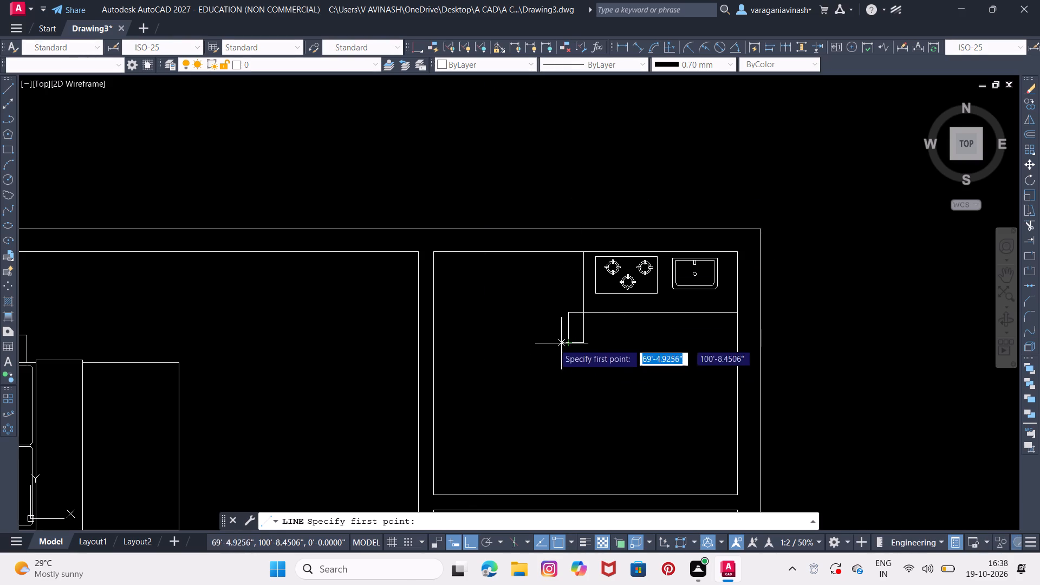
click(433, 344)
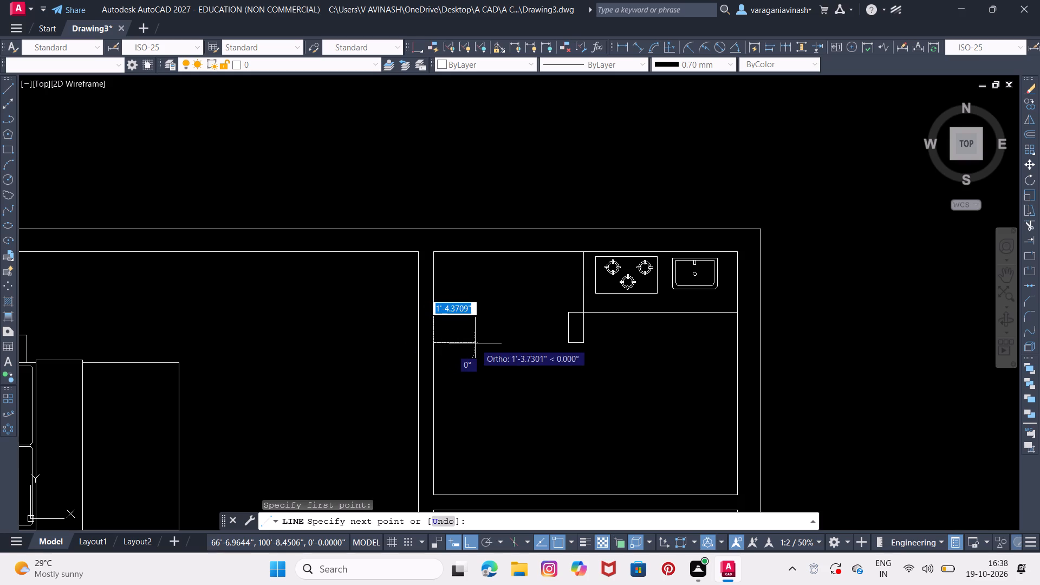
text(0.)
key(BackSpace)
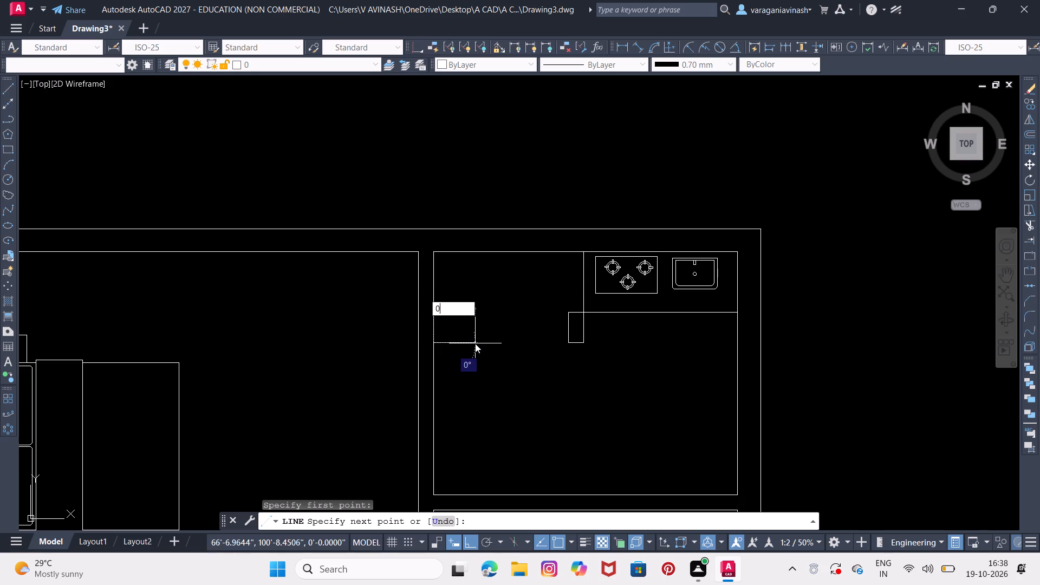
text('1)
key(Return)
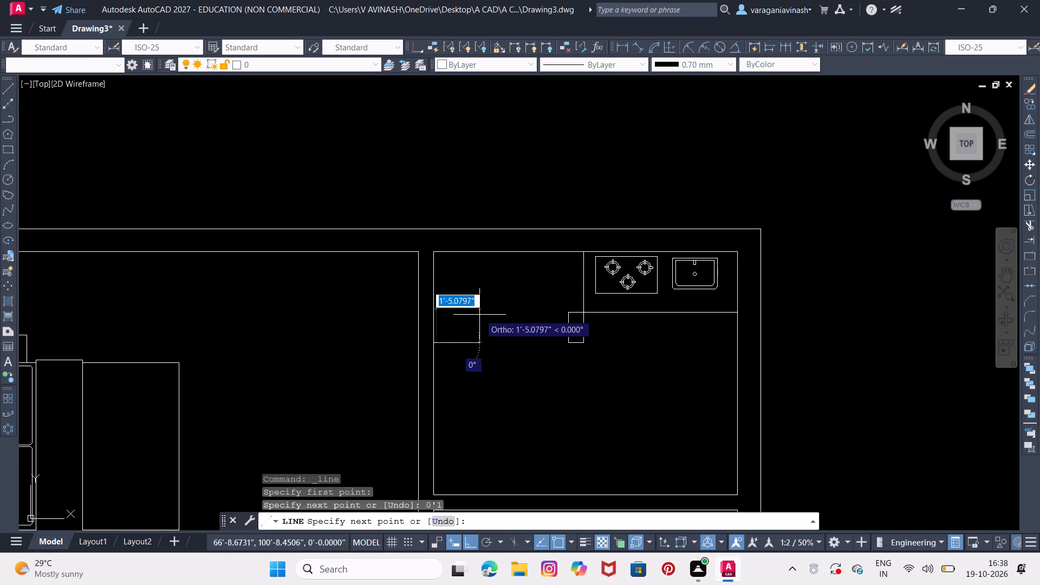
scroll(454, 320, up, 2)
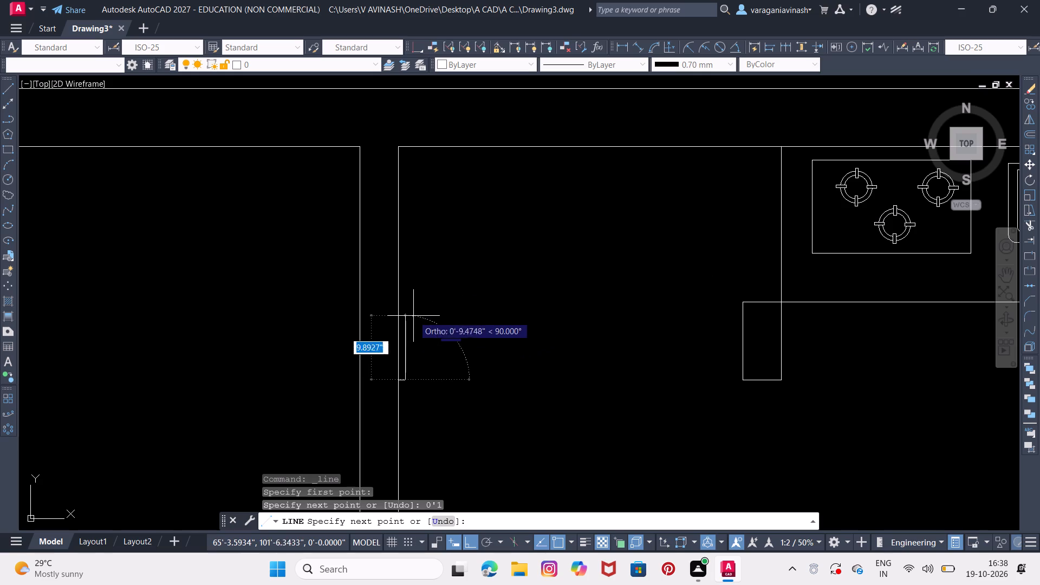
text(0')
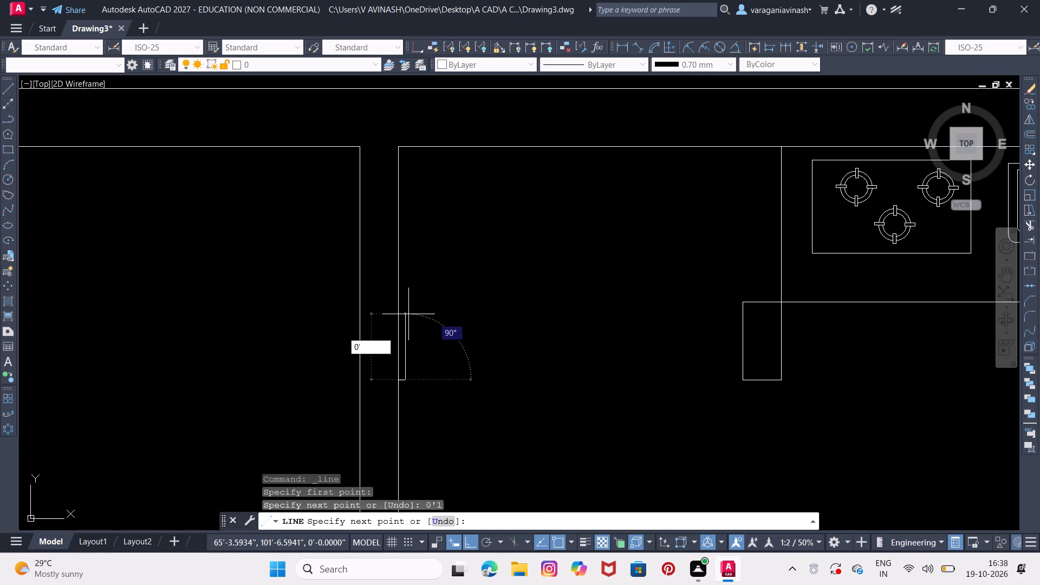
key(6)
key(Return)
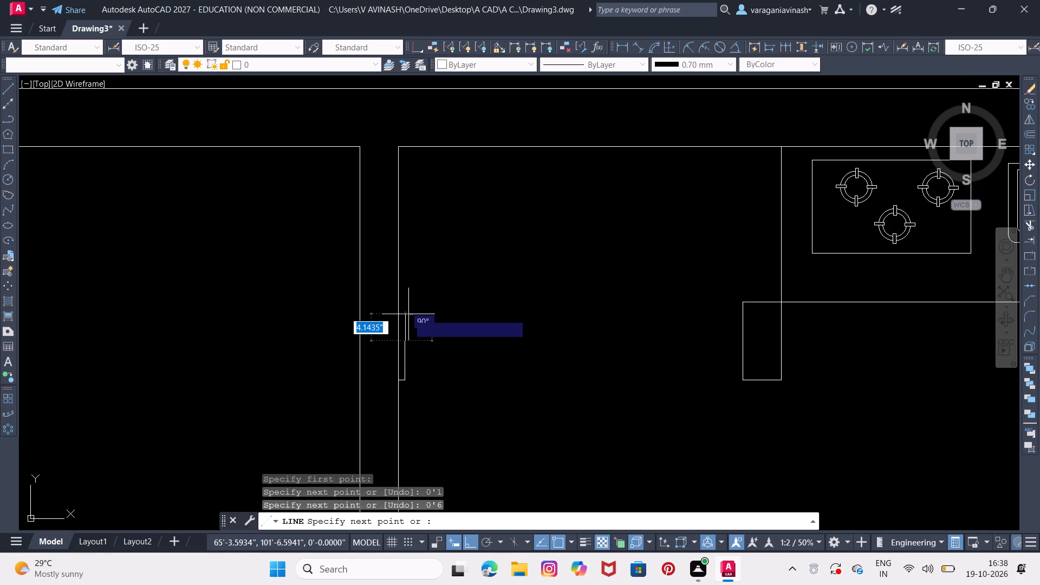
click(399, 346)
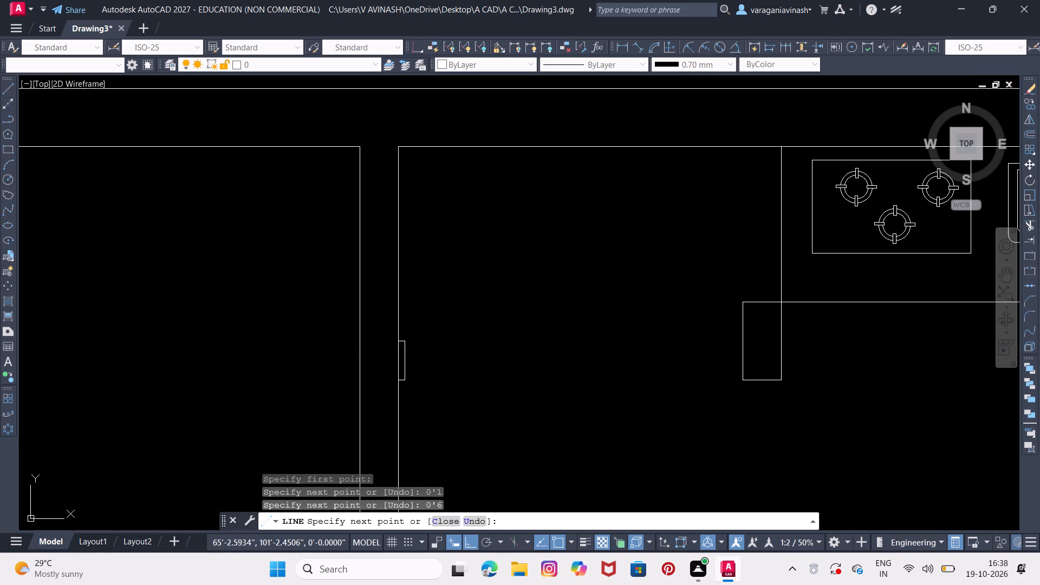
key(Escape)
key(Escape)
Start a new line in the floor plan.
scroll(482, 342, down, 3)
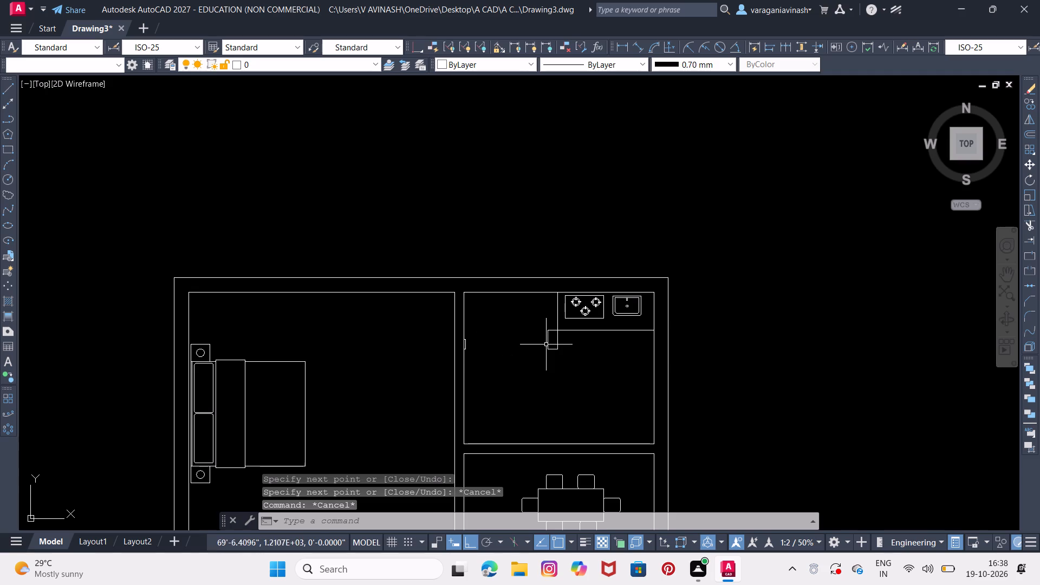
scroll(541, 339, down, 1)
middle_drag(601, 359, 654, 227)
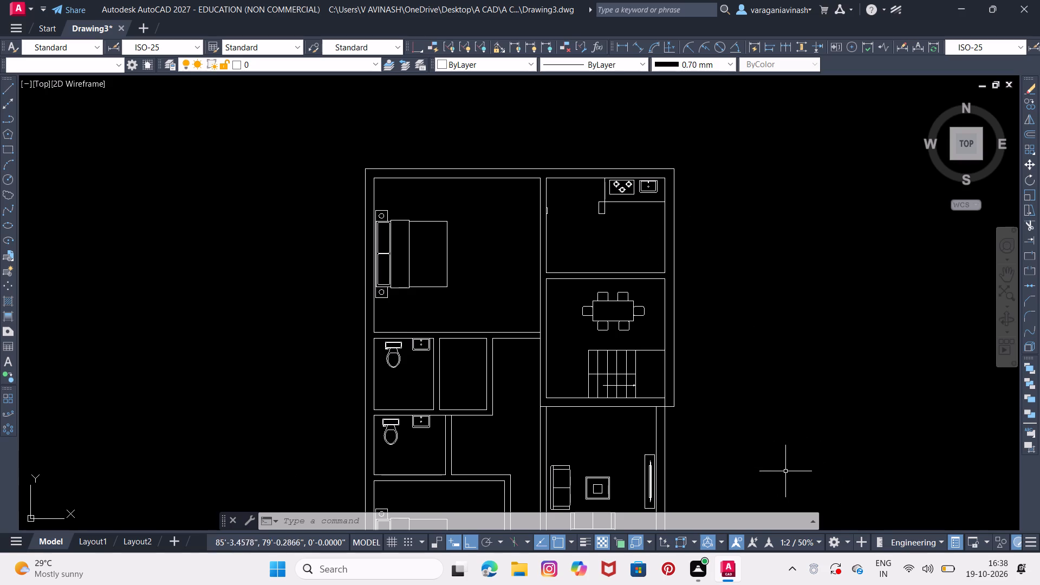
middle_click(795, 459)
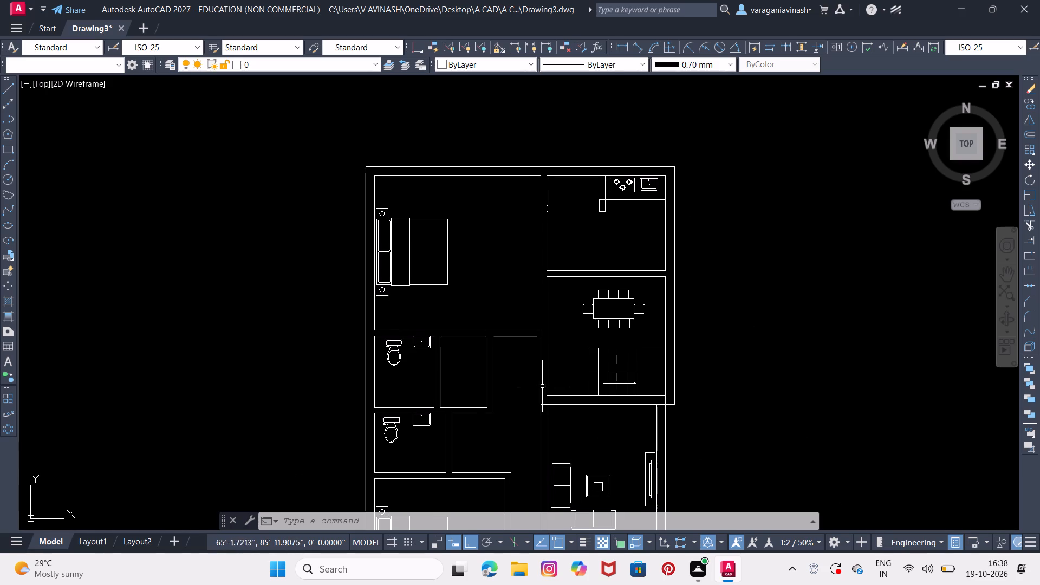
middle_drag(536, 391, 524, 431)
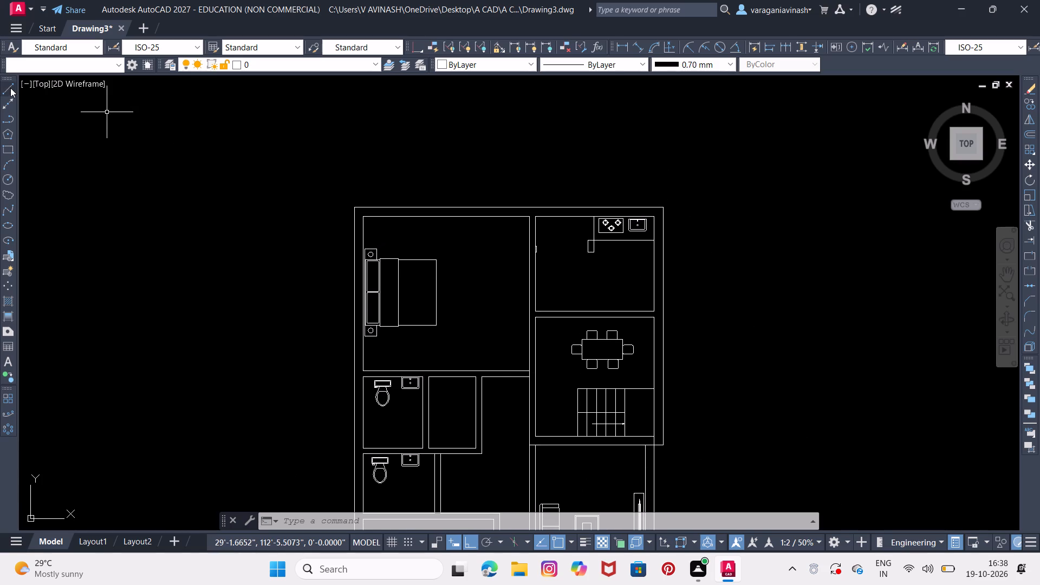
click(10, 88)
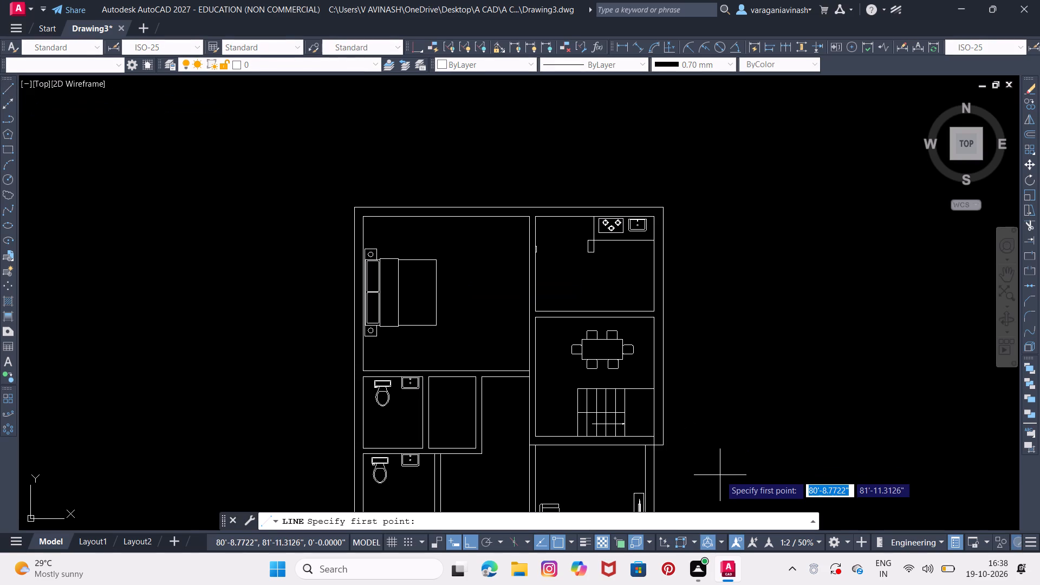
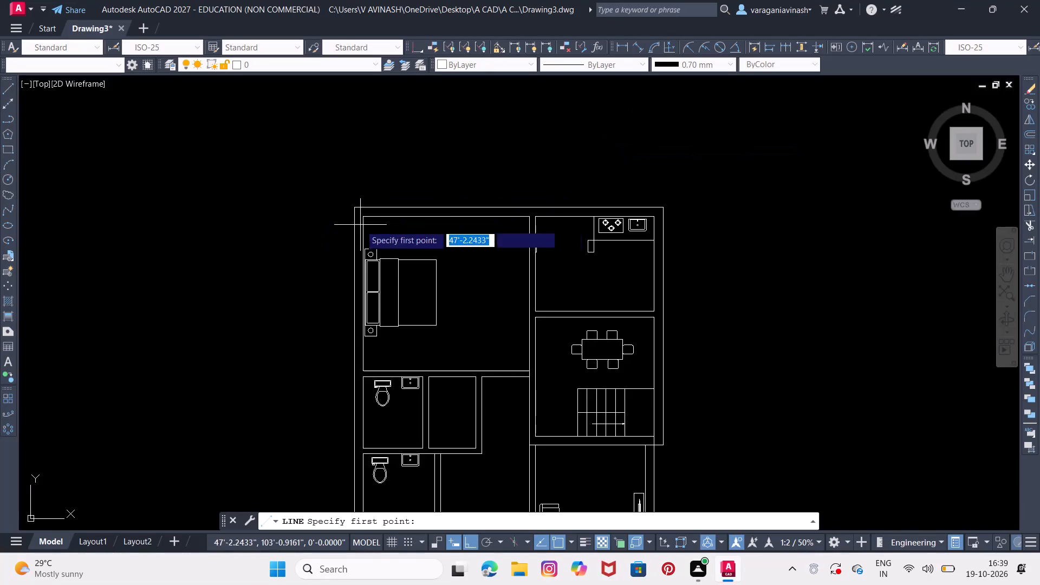
From the wall corner just below the large bedroom's lower-right corner, draw a line 0'1" left, then up to the bedroom's bottom wall line.
scroll(434, 241, down, 1)
middle_drag(434, 241, 437, 223)
scroll(431, 233, up, 2)
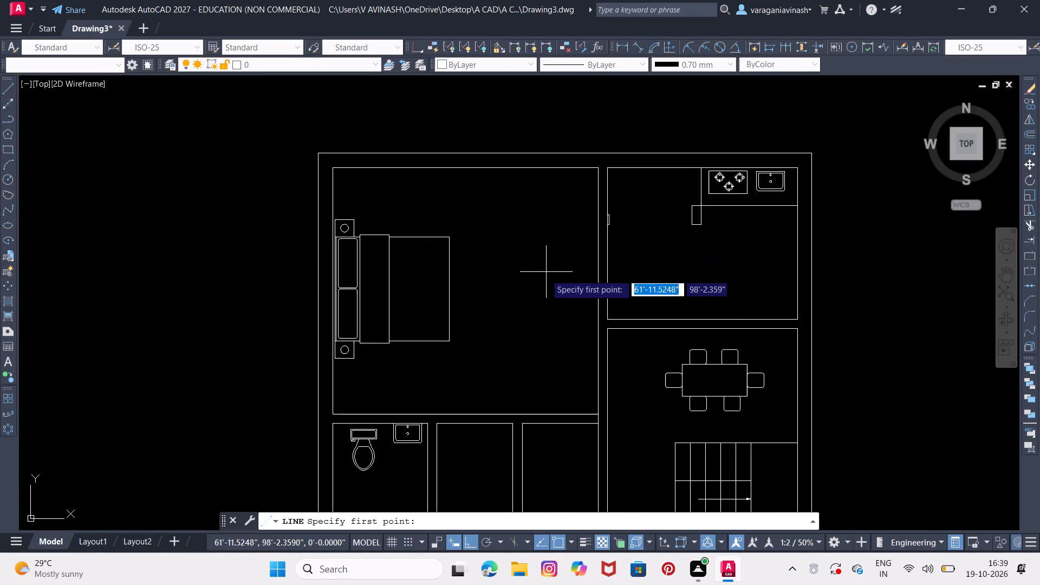
middle_drag(538, 284, 543, 227)
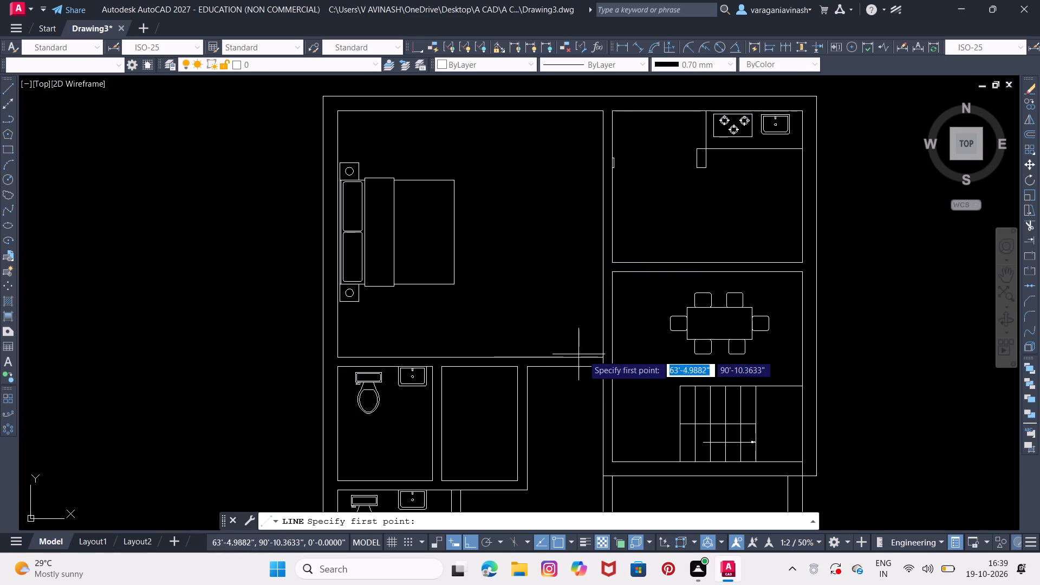
click(607, 368)
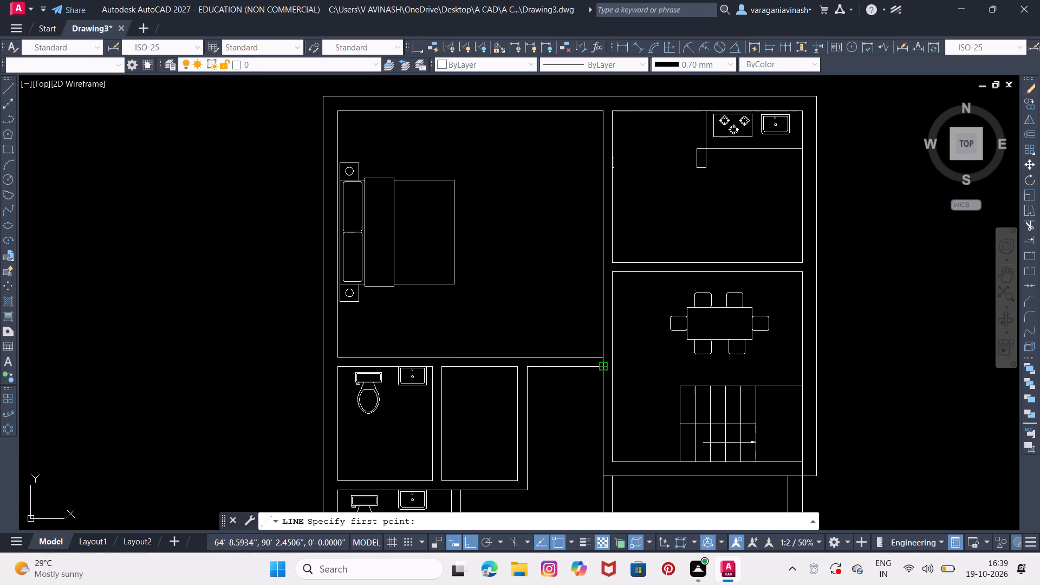
key(0)
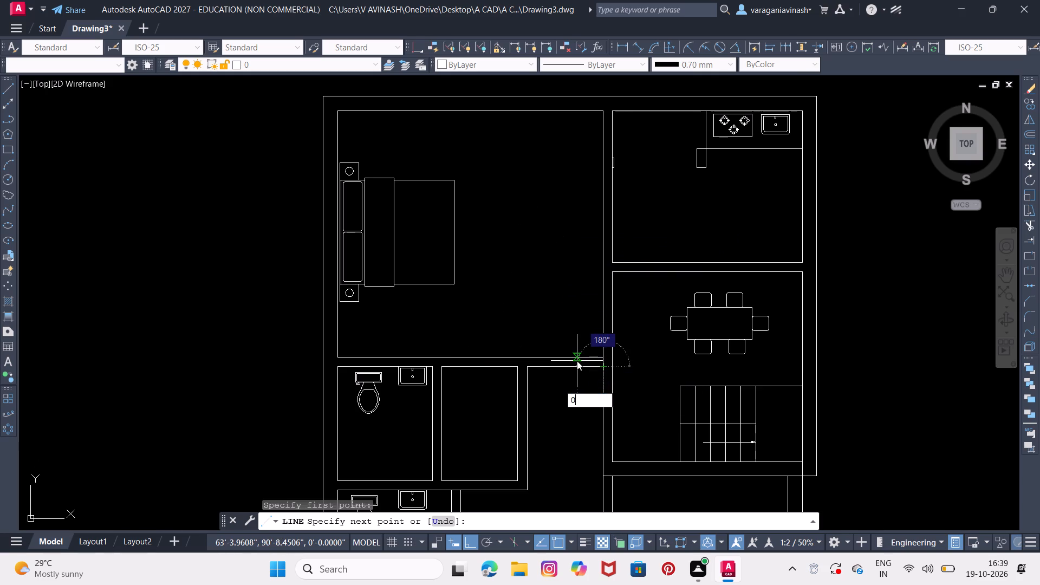
key(apostrophe)
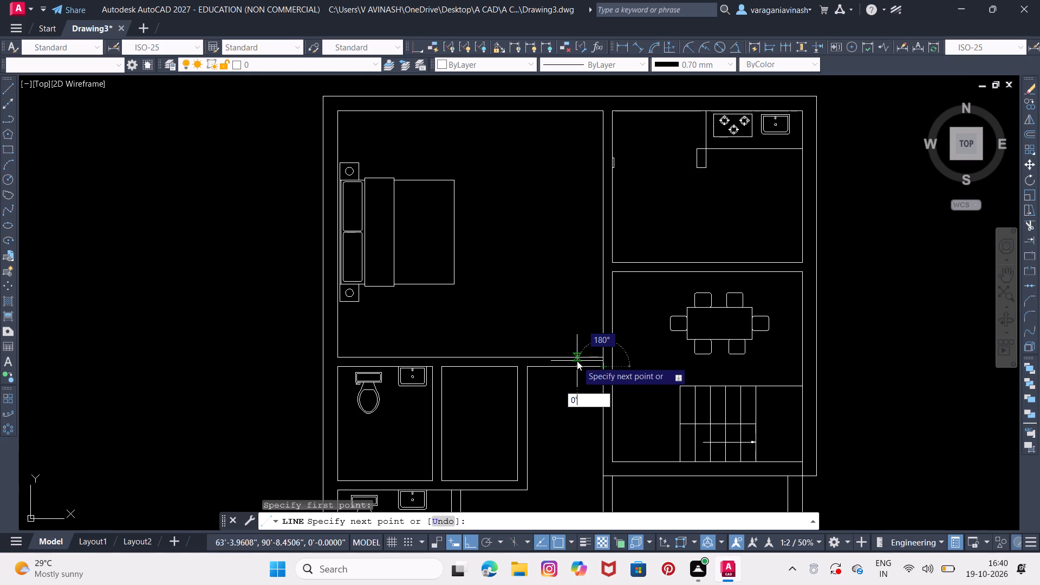
key(1)
key(Return)
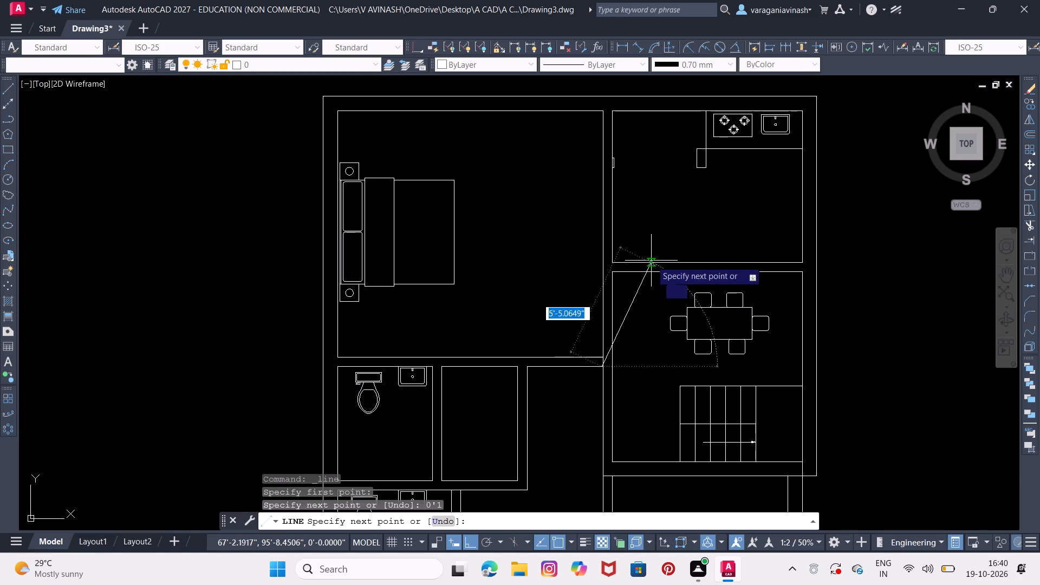
scroll(595, 360, up, 3)
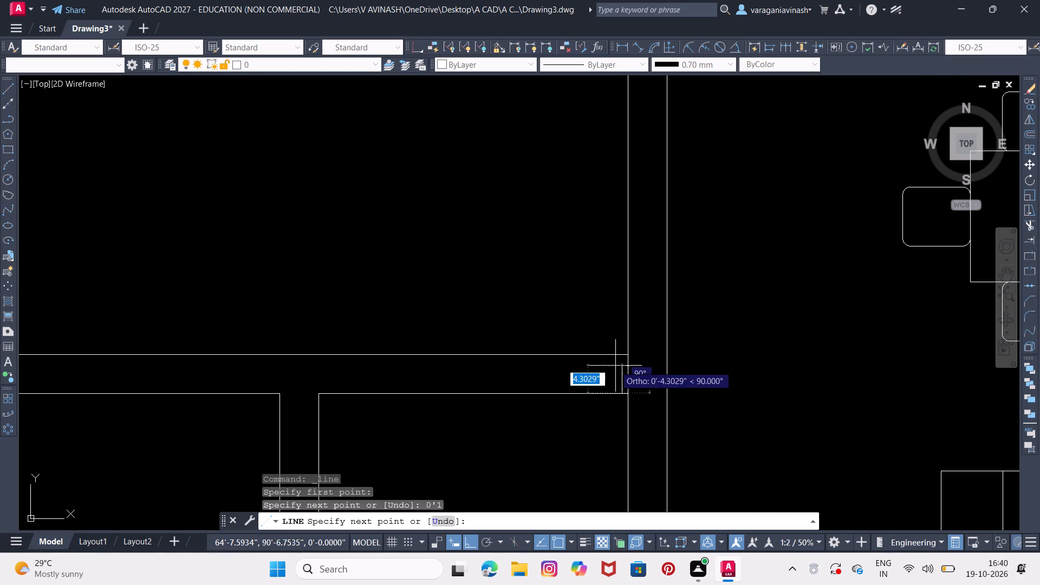
click(625, 356)
right_click(625, 356)
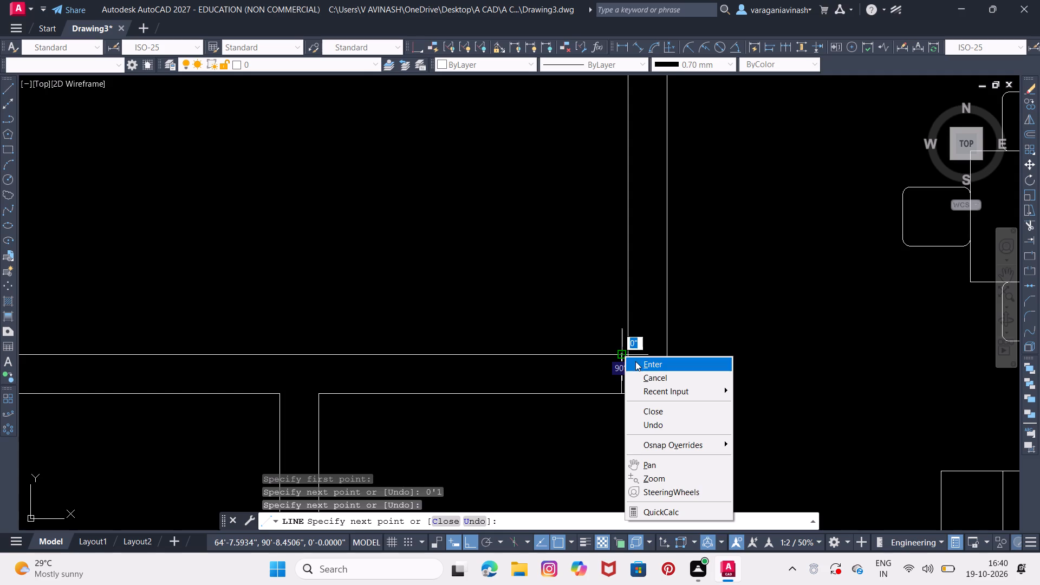
click(635, 361)
Continue upward from the short vertical line's top end into the bedroom with line segments of 1.5' and 0.5'.
scroll(561, 316, down, 3)
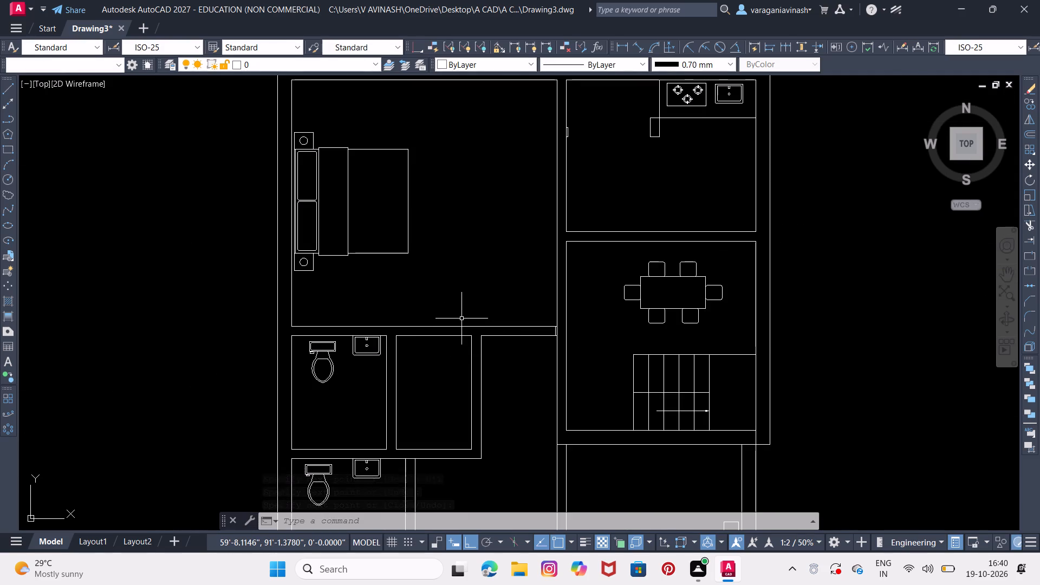
middle_drag(461, 318, 460, 350)
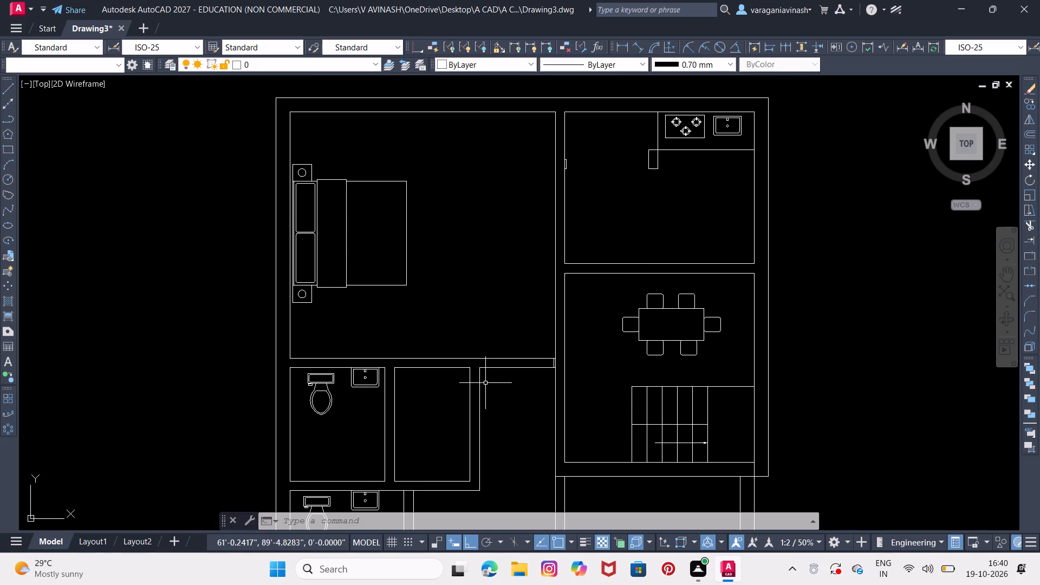
scroll(541, 365, up, 2)
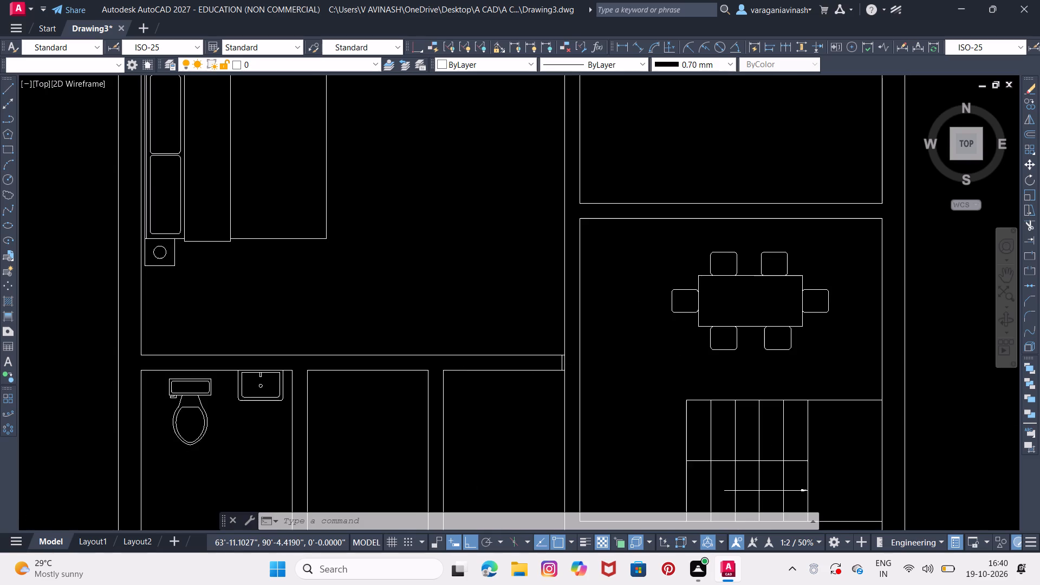
scroll(541, 365, up, 1)
right_click(569, 358)
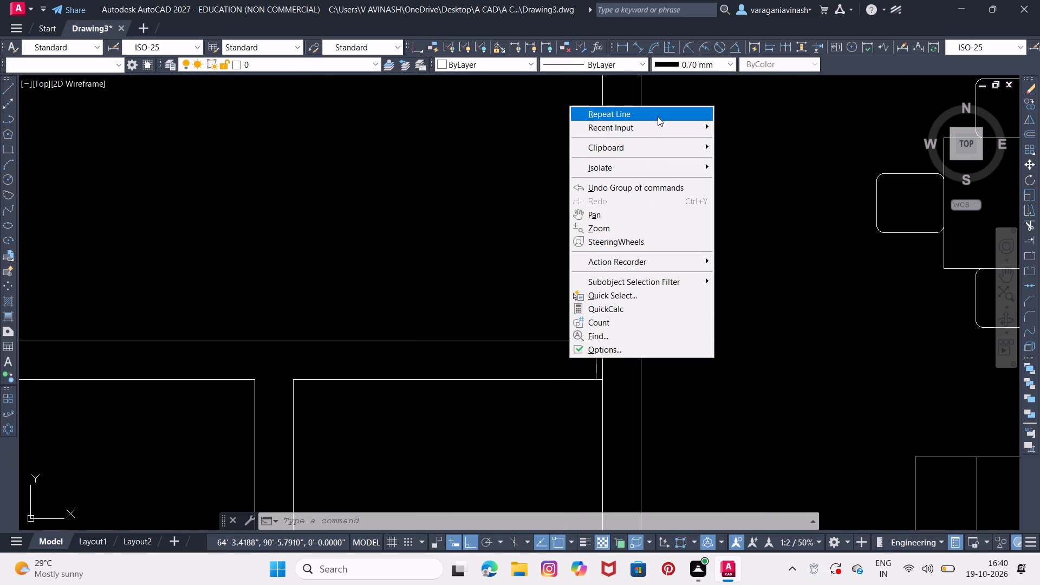
click(658, 116)
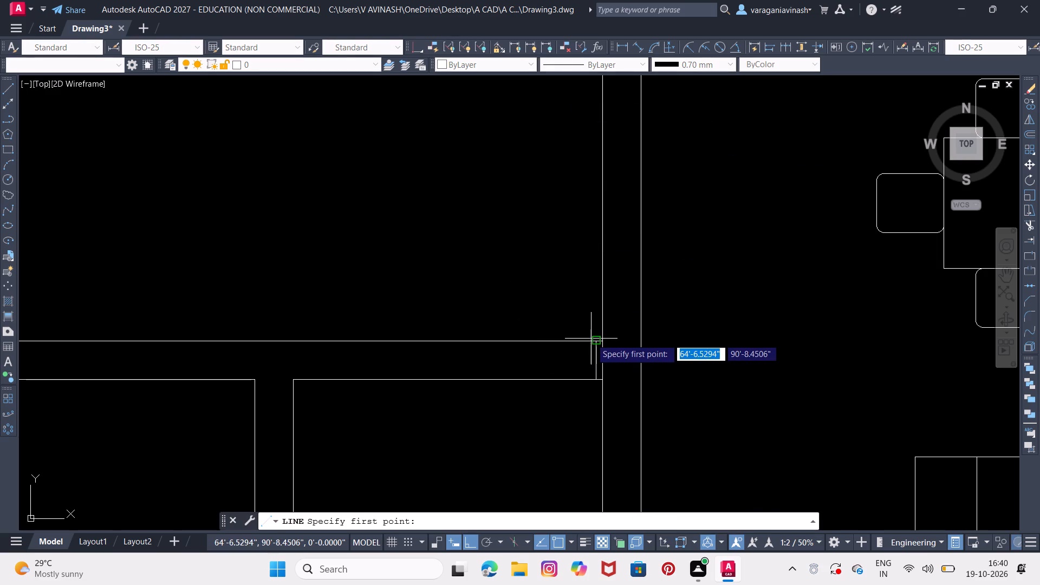
click(595, 343)
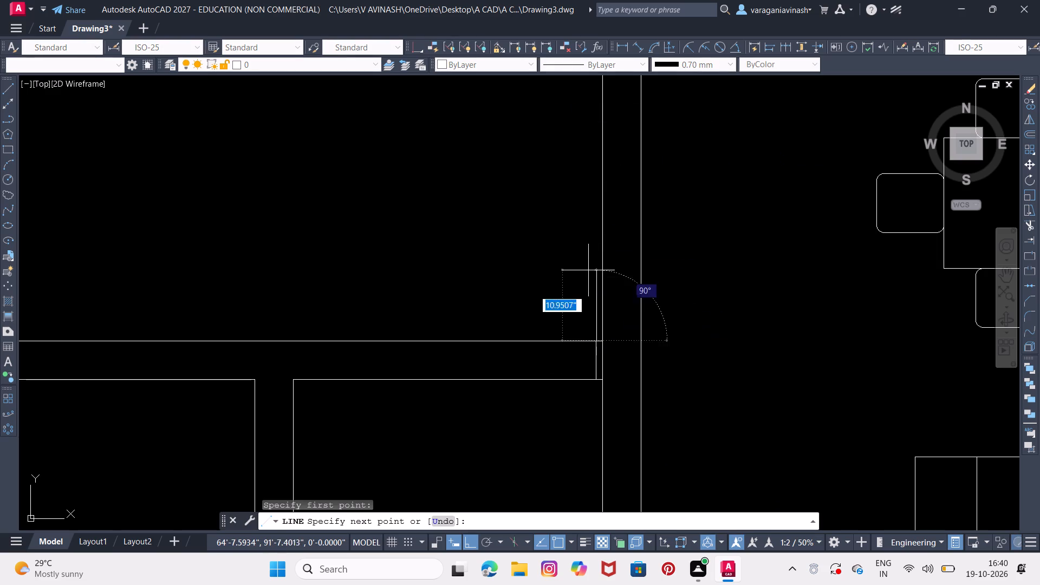
middle_drag(584, 271, 557, 340)
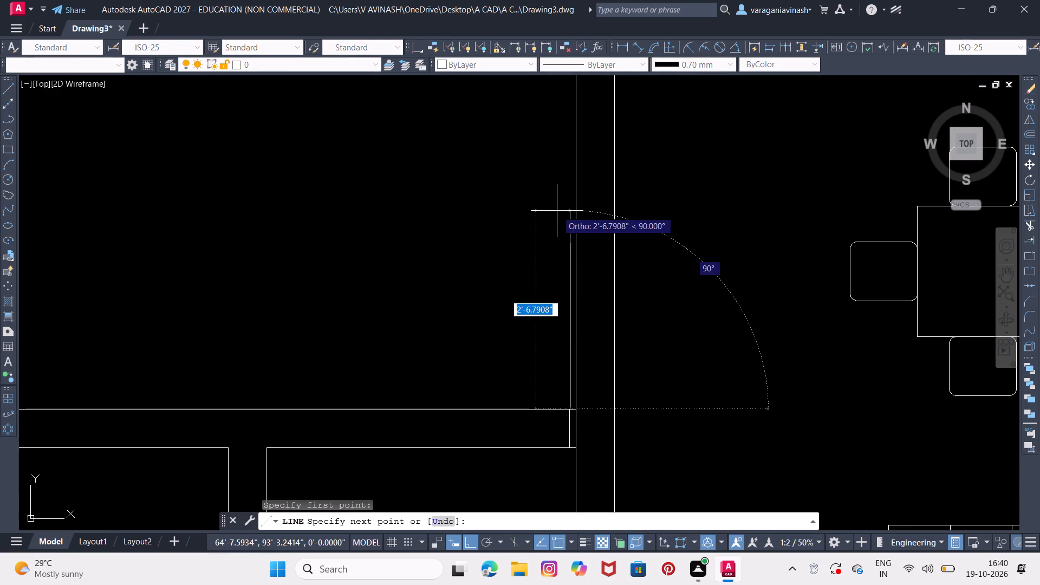
text(1.5)
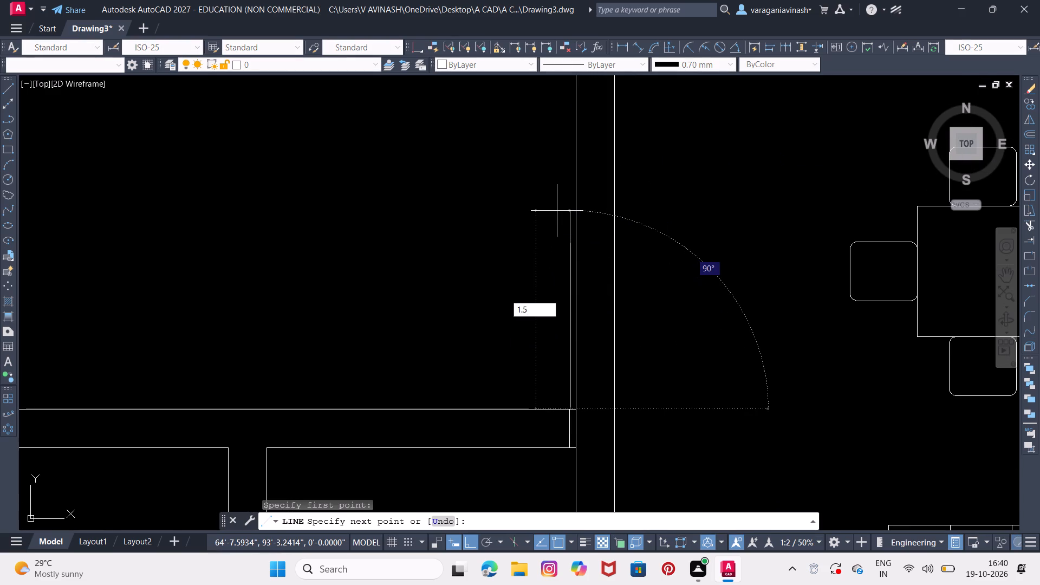
key(apostrophe)
key(Return)
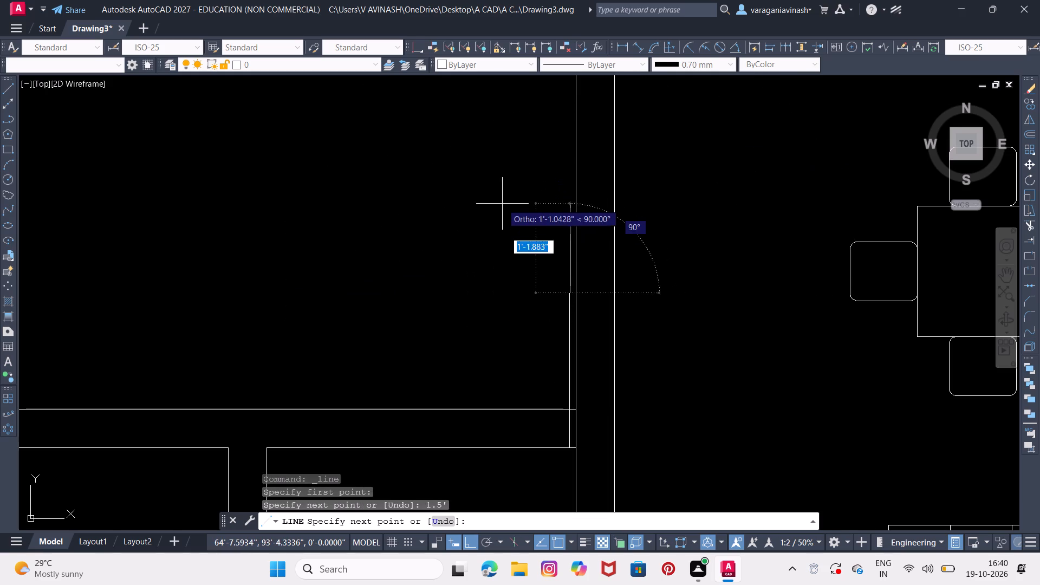
text(0.5)
key(apostrophe)
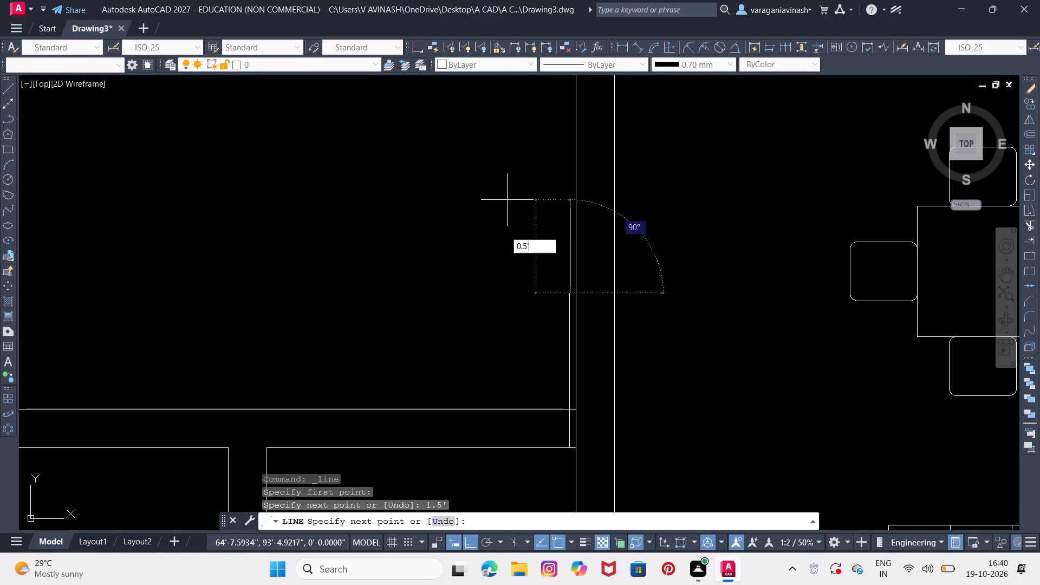
key(Return)
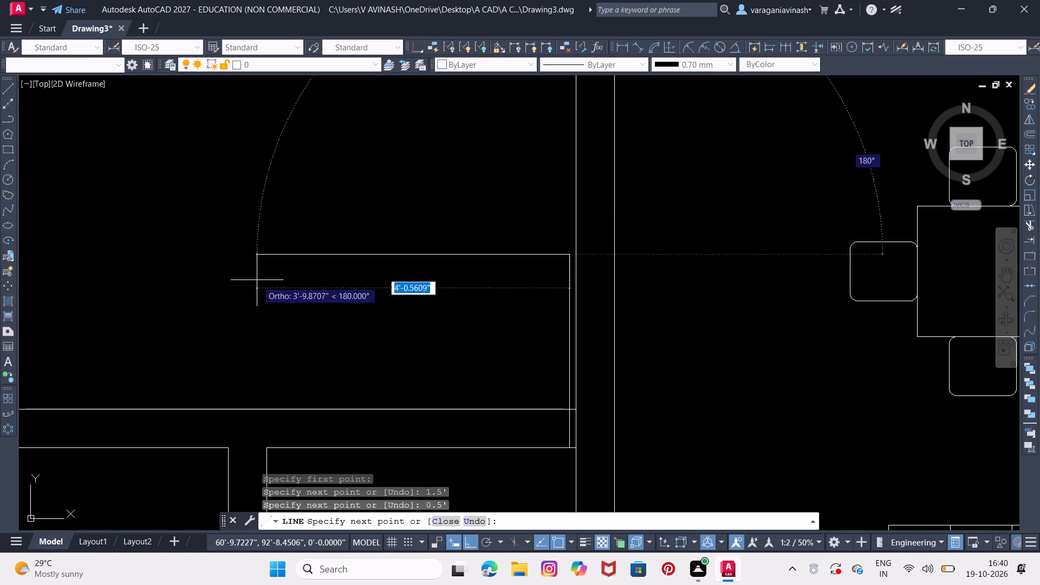
right_click(488, 331)
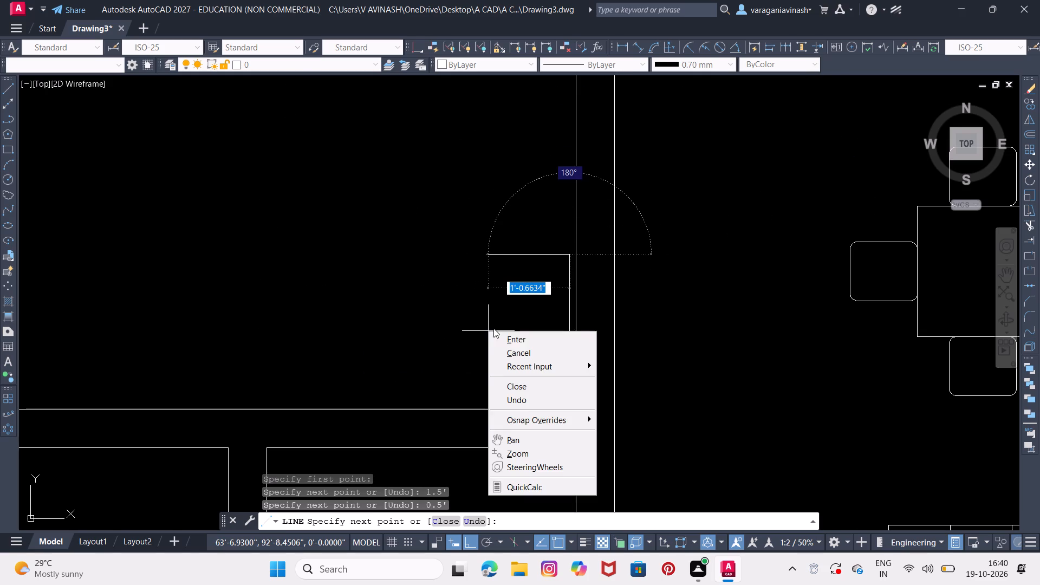
click(512, 344)
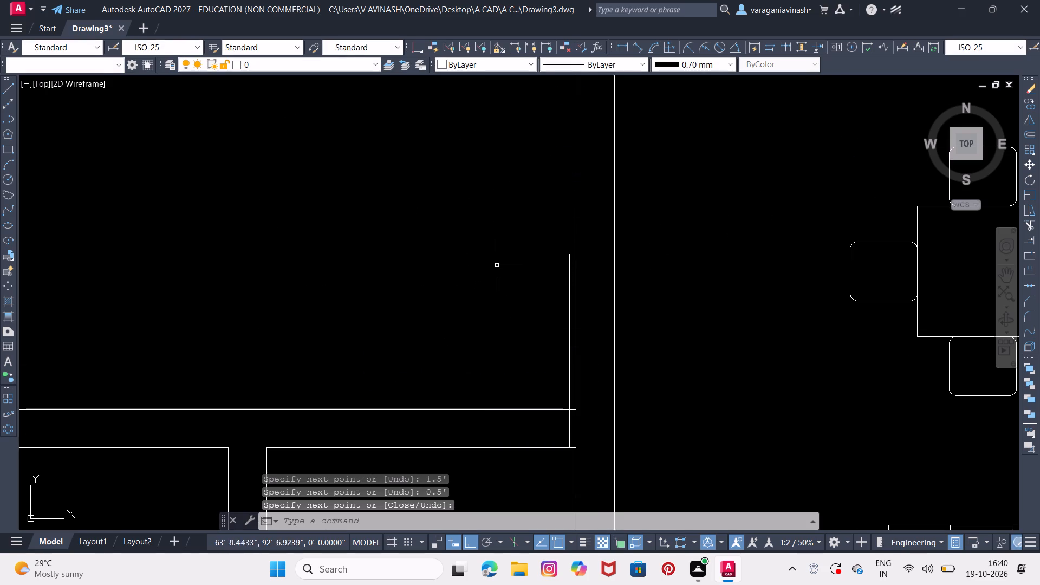
Add a 0.5" line segment upward from the top end of the vertical line beside the bedroom's right wall.
scroll(487, 275, down, 3)
scroll(627, 266, down, 1)
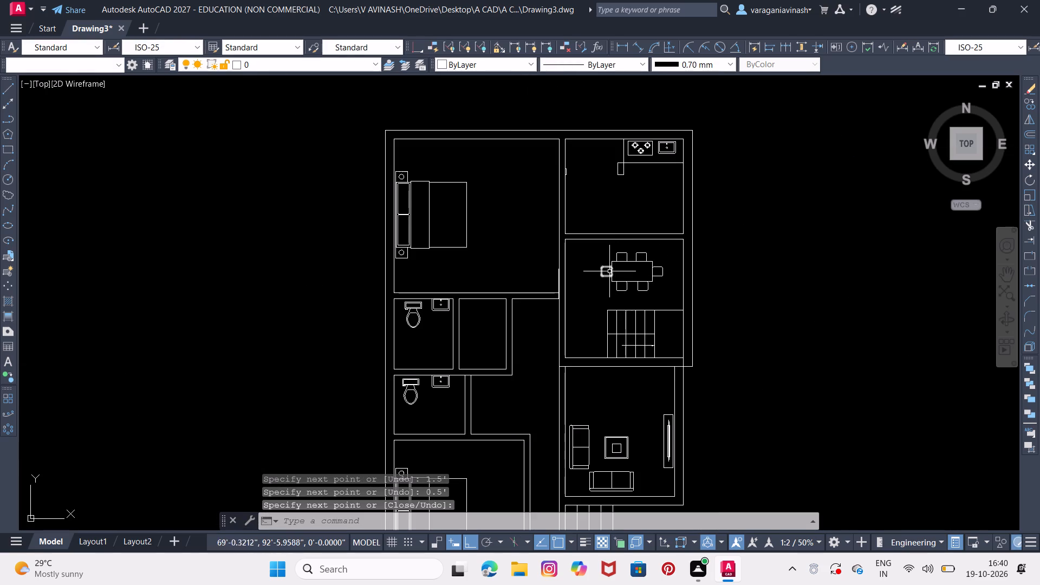
scroll(576, 271, up, 2)
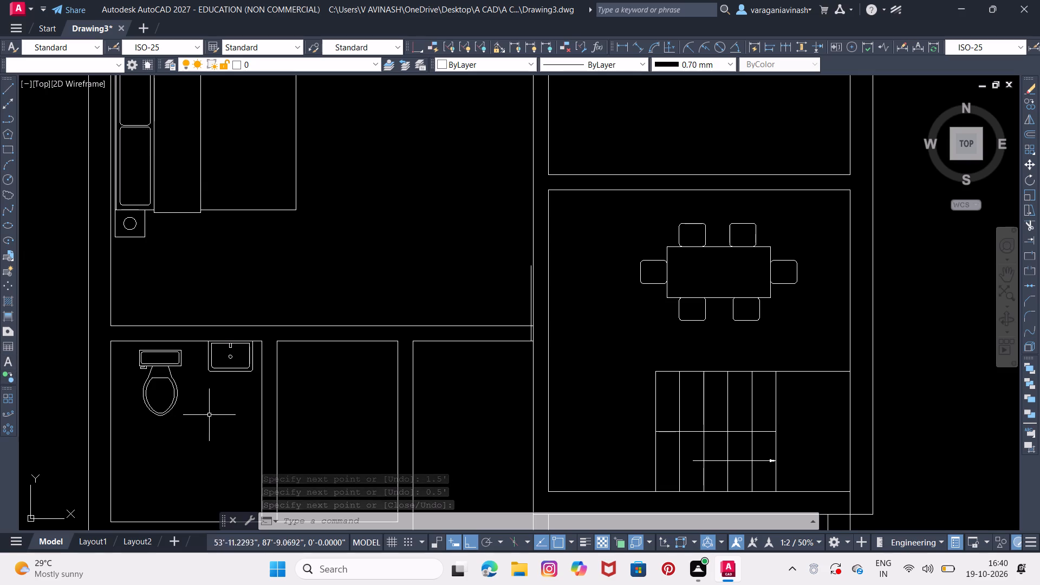
scroll(242, 406, up, 1)
middle_drag(658, 282, 587, 352)
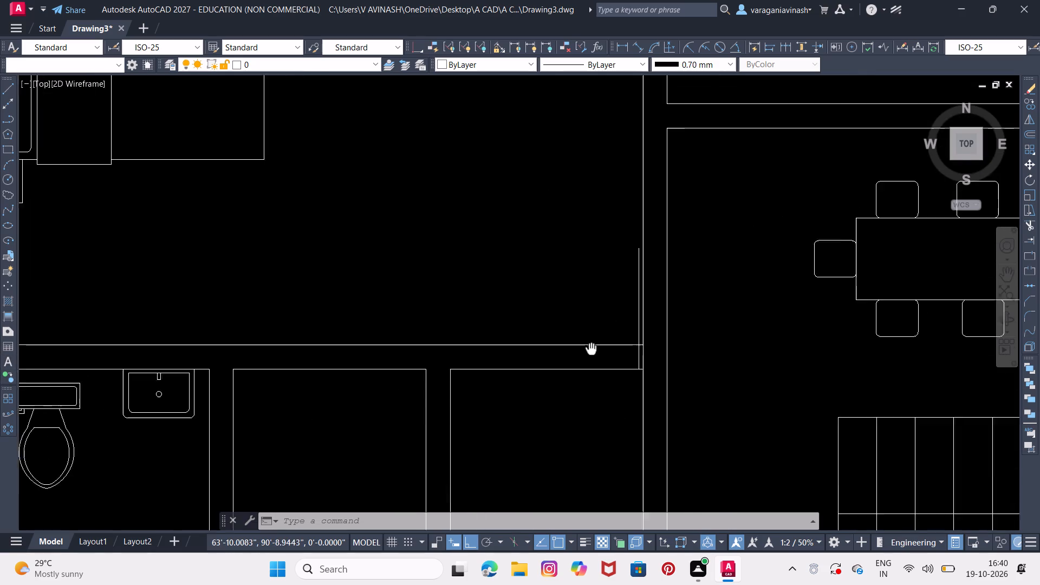
middle_drag(587, 352, 582, 353)
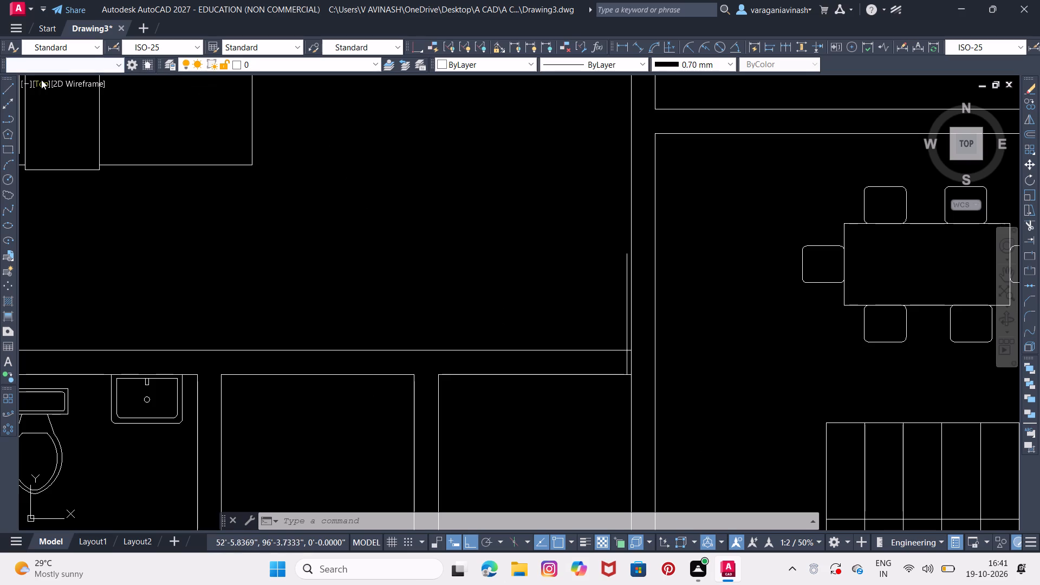
click(12, 84)
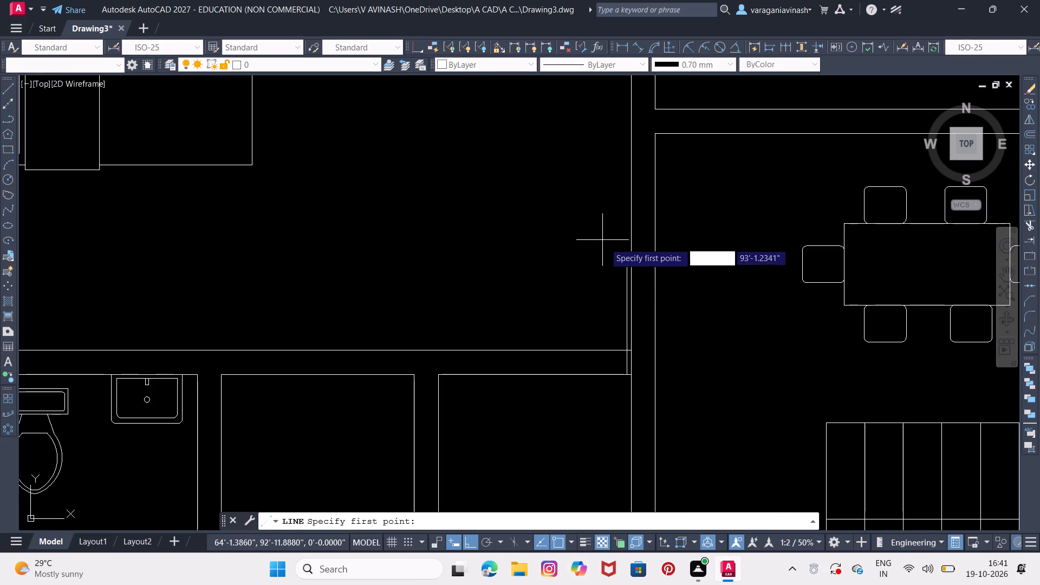
click(627, 254)
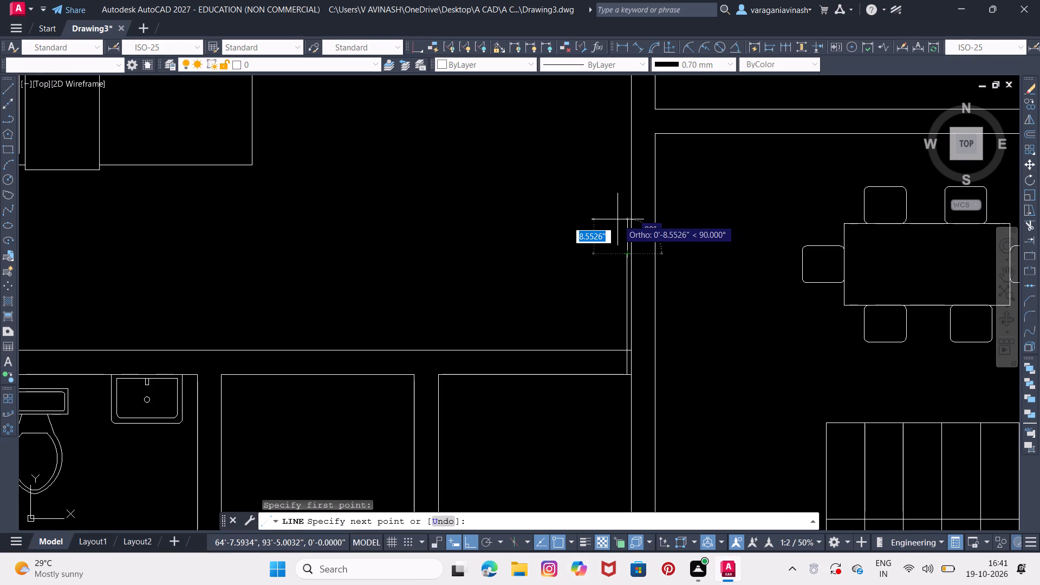
text(0.5)
key(Return)
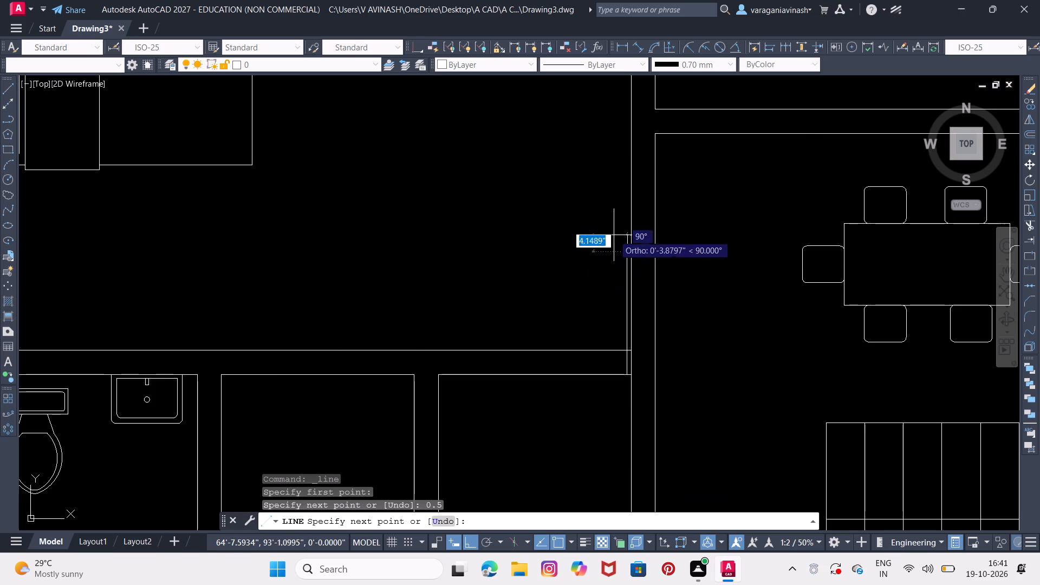
right_click(617, 227)
click(633, 233)
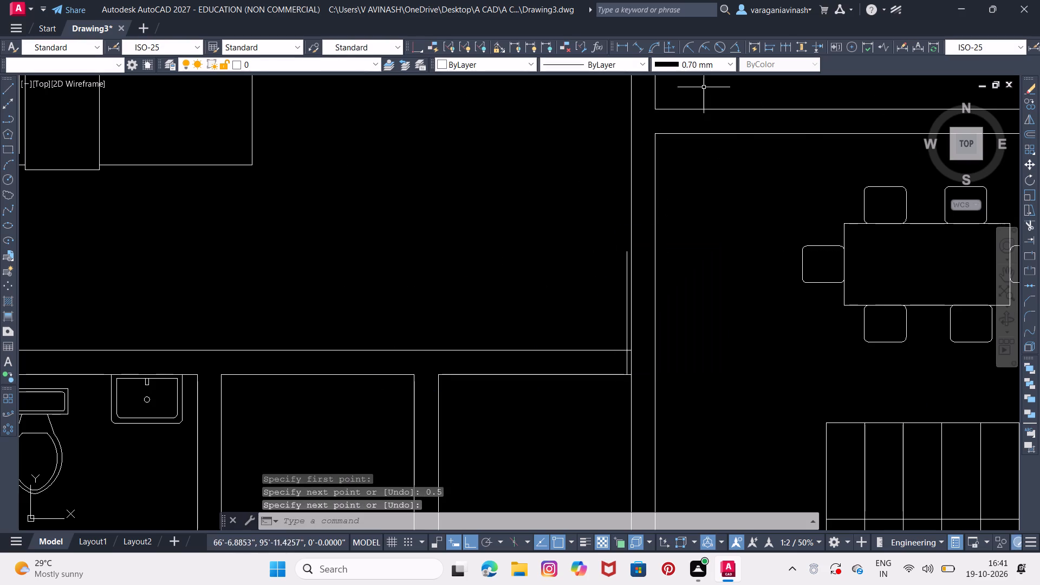
Measure the full length of the vertical line beside the bedroom's right wall with a linear dimension, without placing it.
click(626, 47)
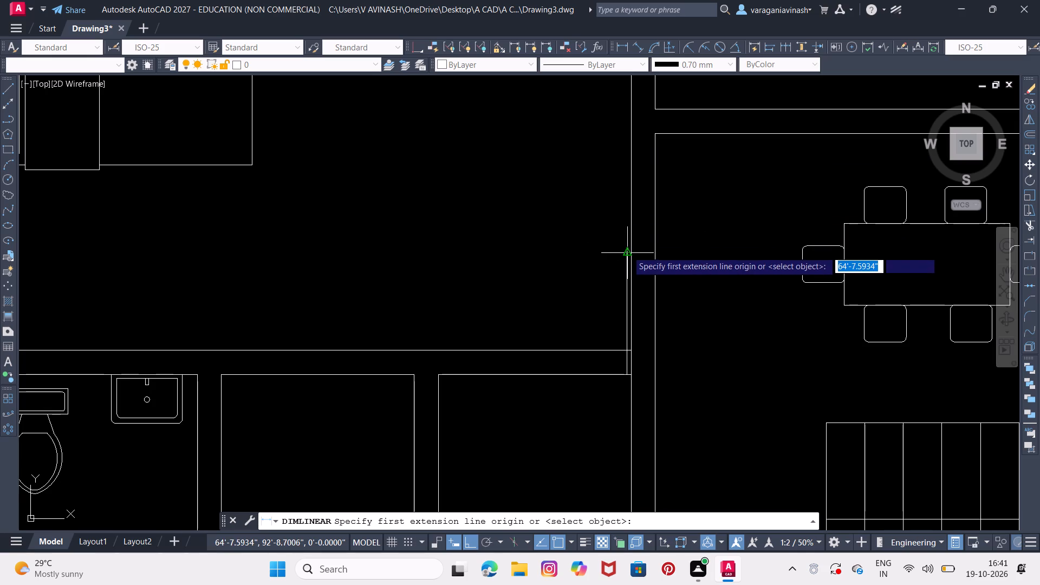
scroll(628, 247, up, 2)
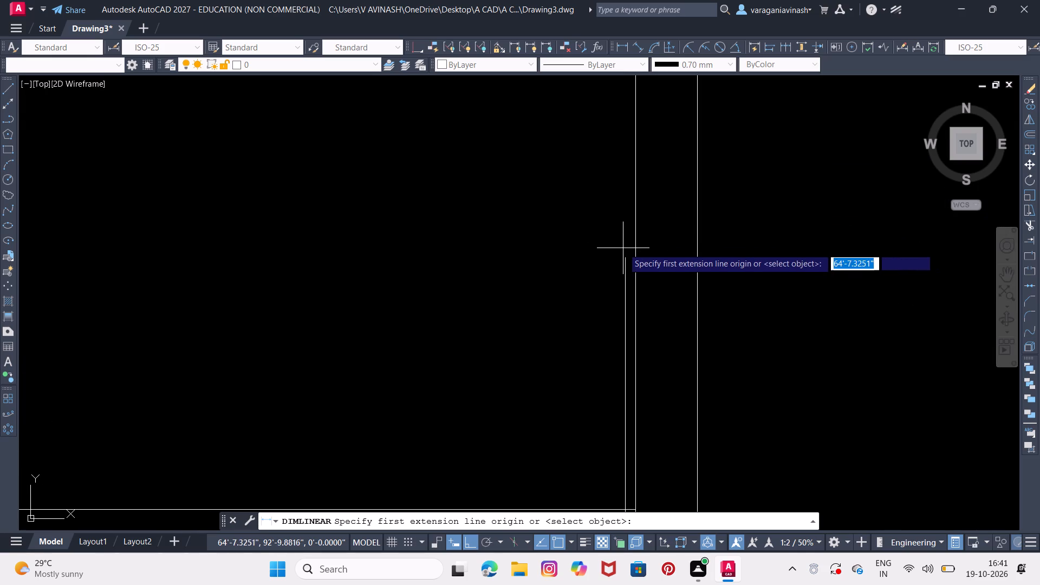
click(622, 257)
middle_drag(593, 214, 606, 133)
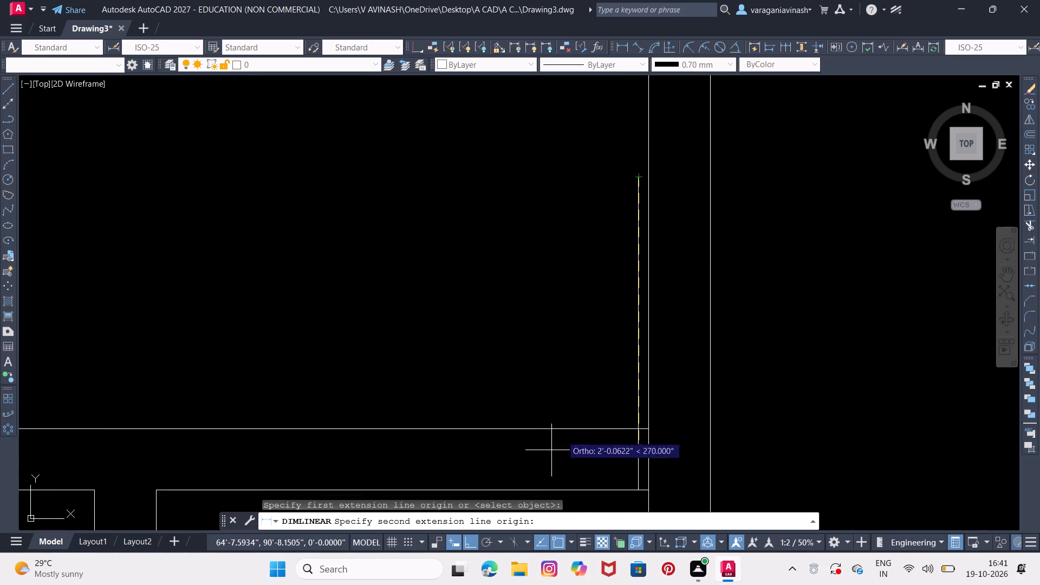
click(636, 492)
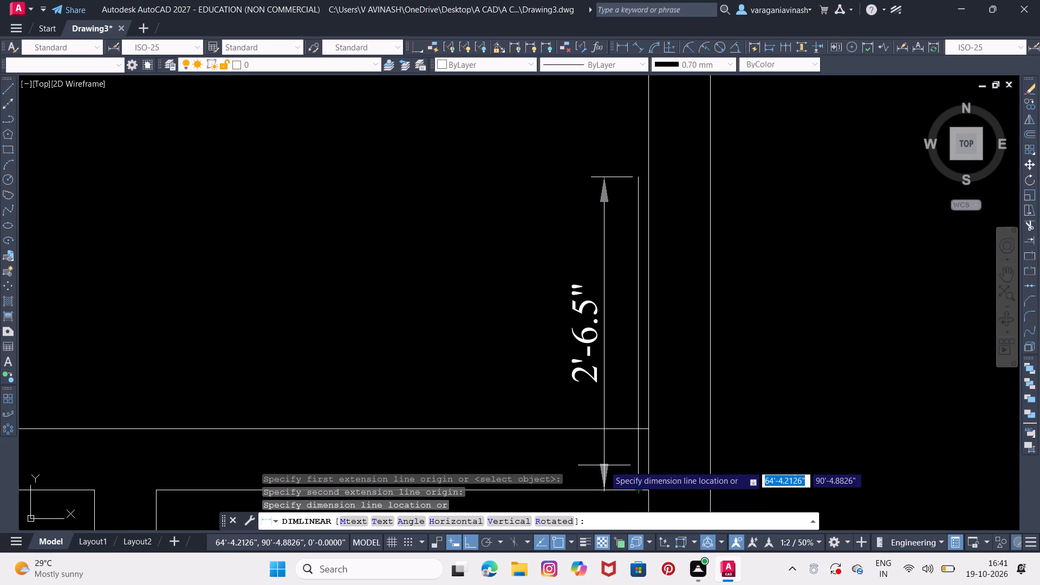
key(Escape)
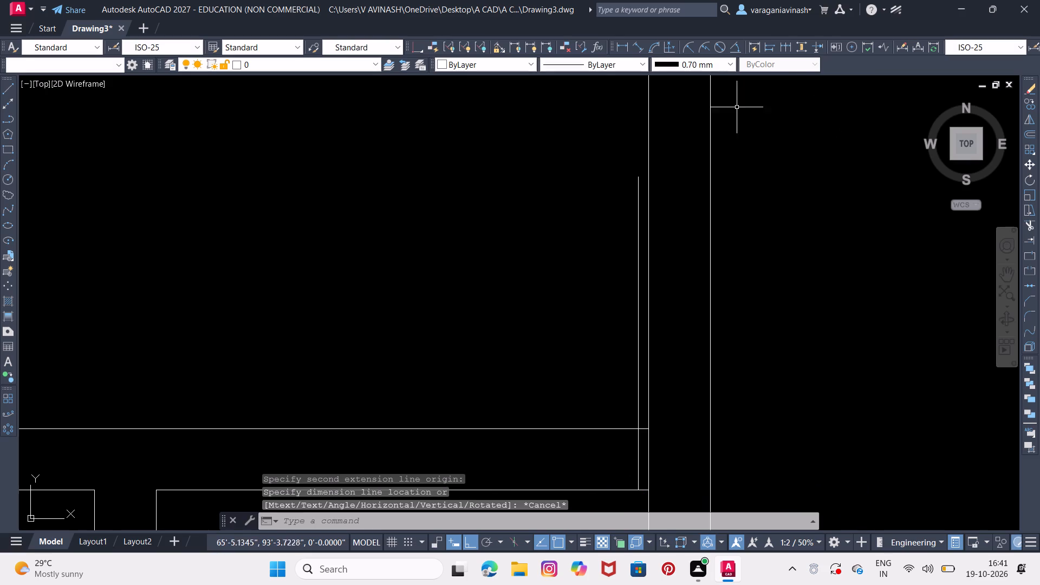
Erase the three stacked vertical line segments above the large bedroom's bottom wall line, beside its right wall.
click(645, 152)
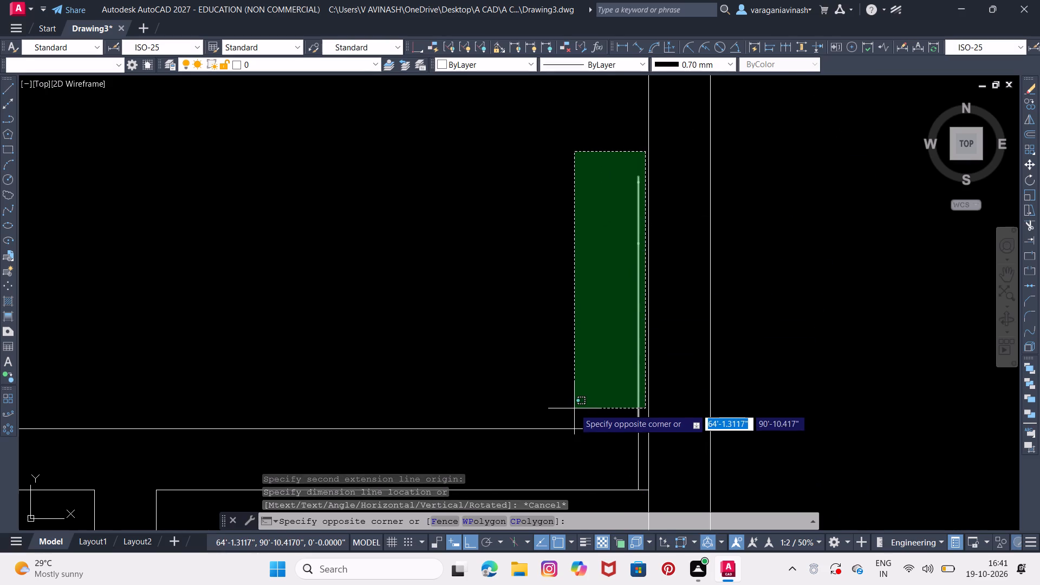
click(575, 414)
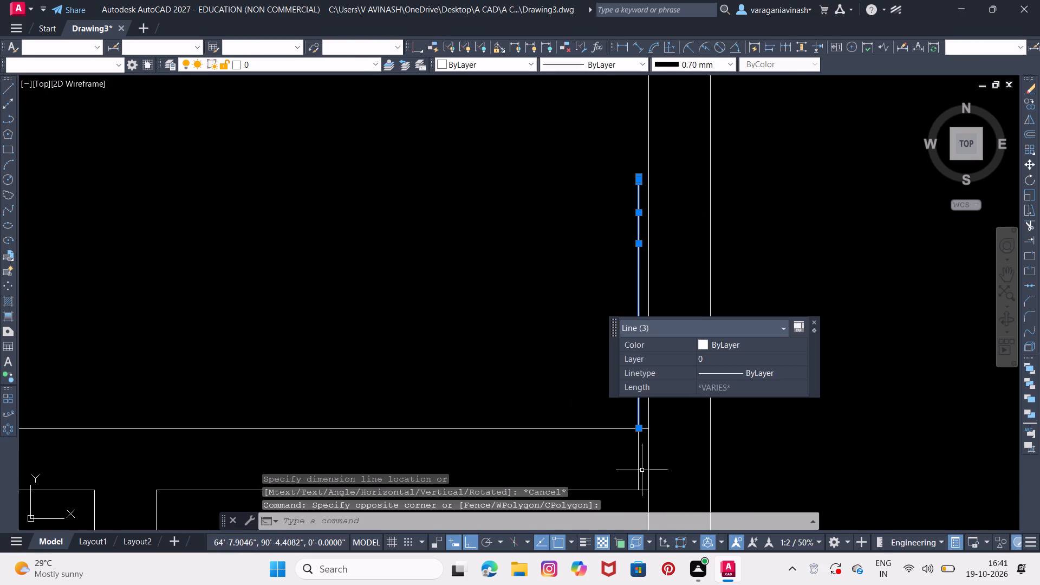
key(Delete)
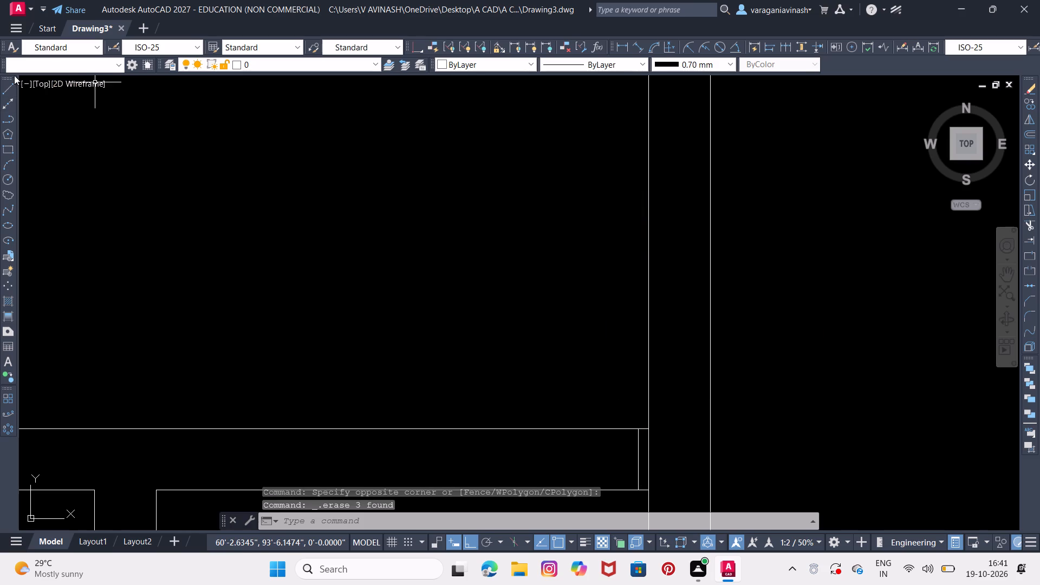
Draw the door leaf from the short vertical line's bottom end: 2.5' up, 0'1 left, then down to the bedroom's bottom wall line.
click(6, 88)
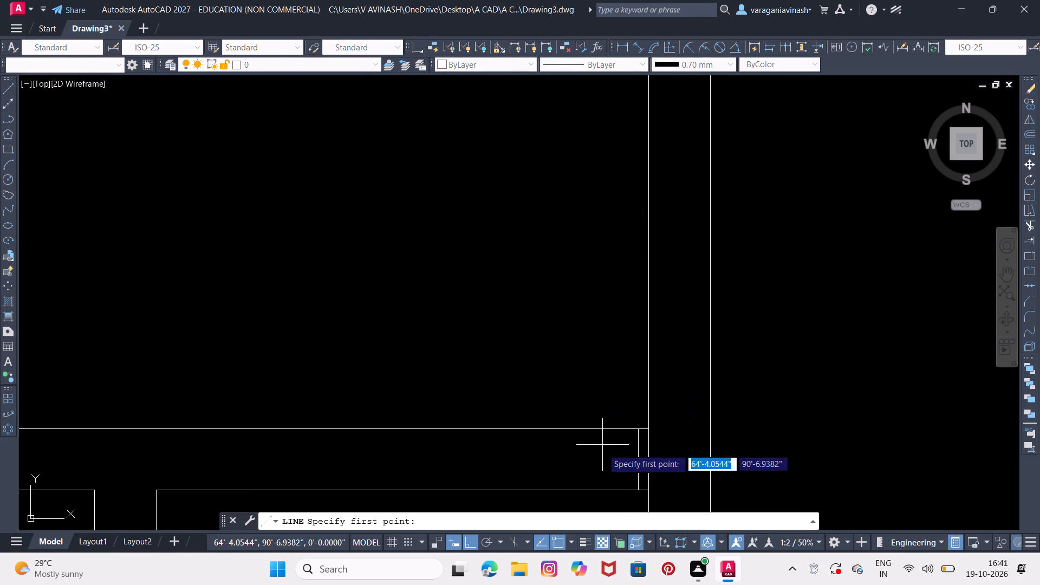
click(638, 487)
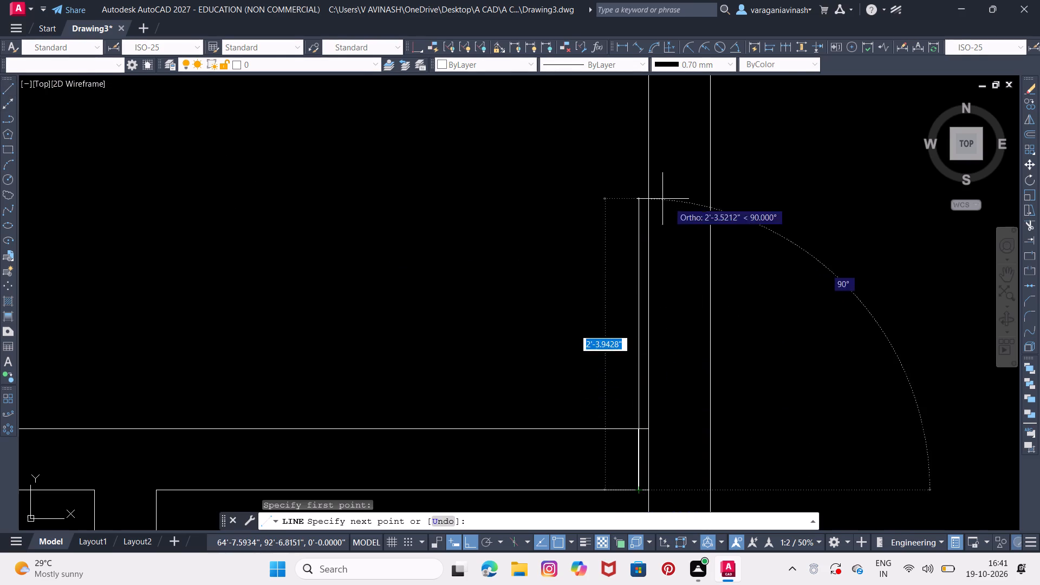
scroll(624, 203, down, 2)
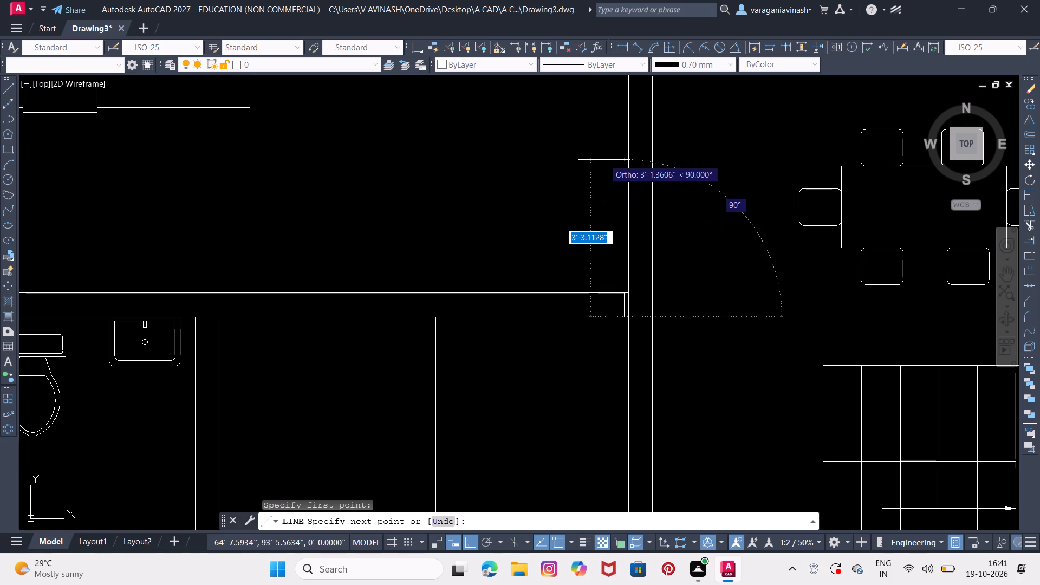
text(2.5)
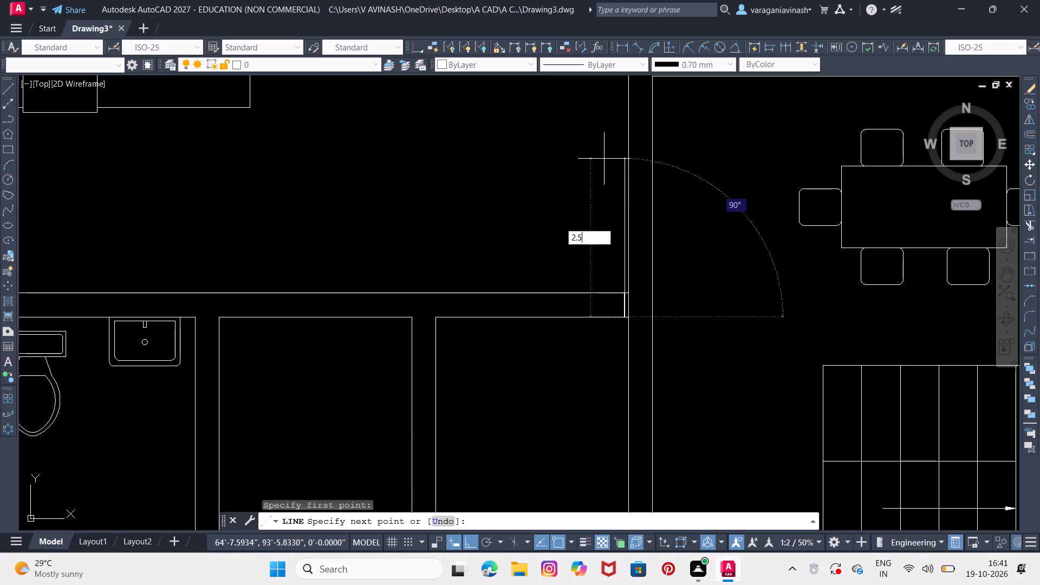
key(apostrophe)
key(Return)
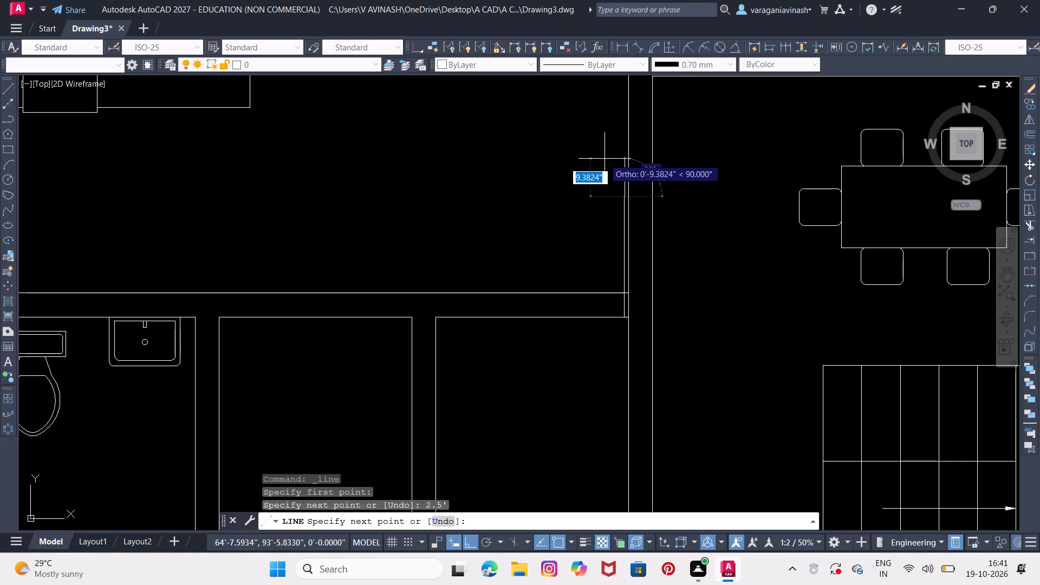
scroll(467, 113, down, 2)
middle_drag(473, 134, 432, 324)
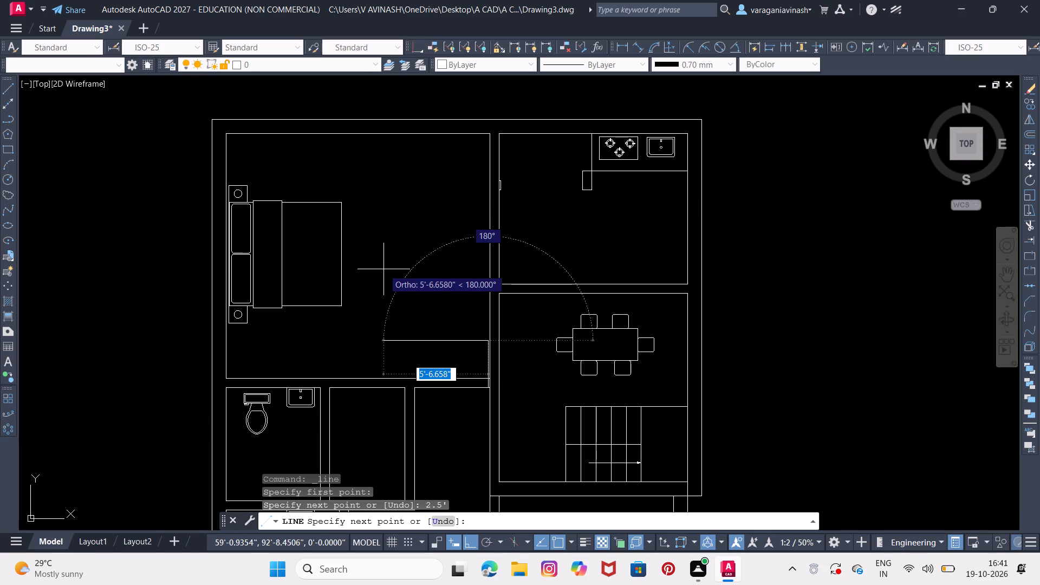
text(0'1)
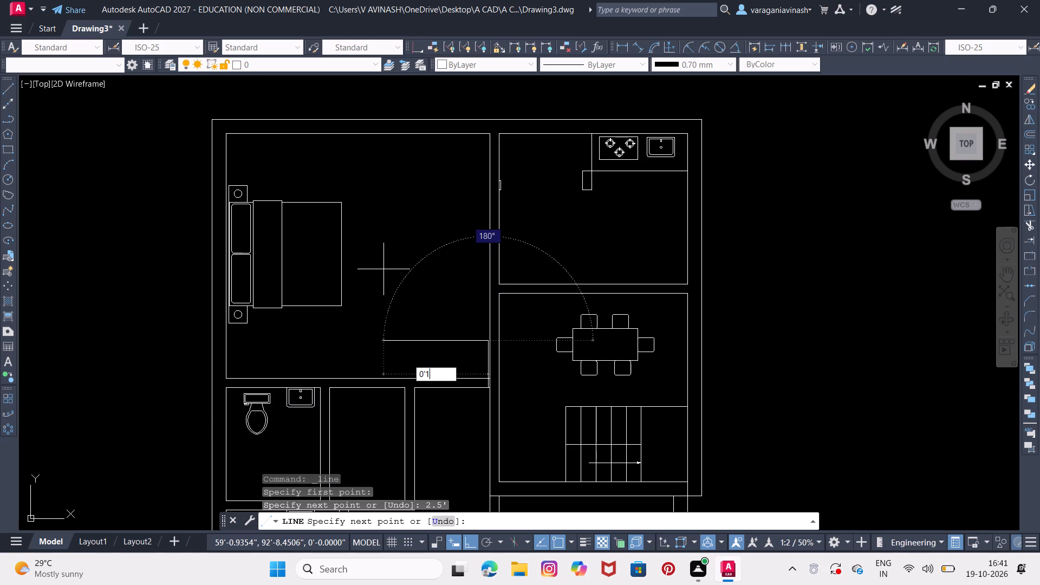
key(Return)
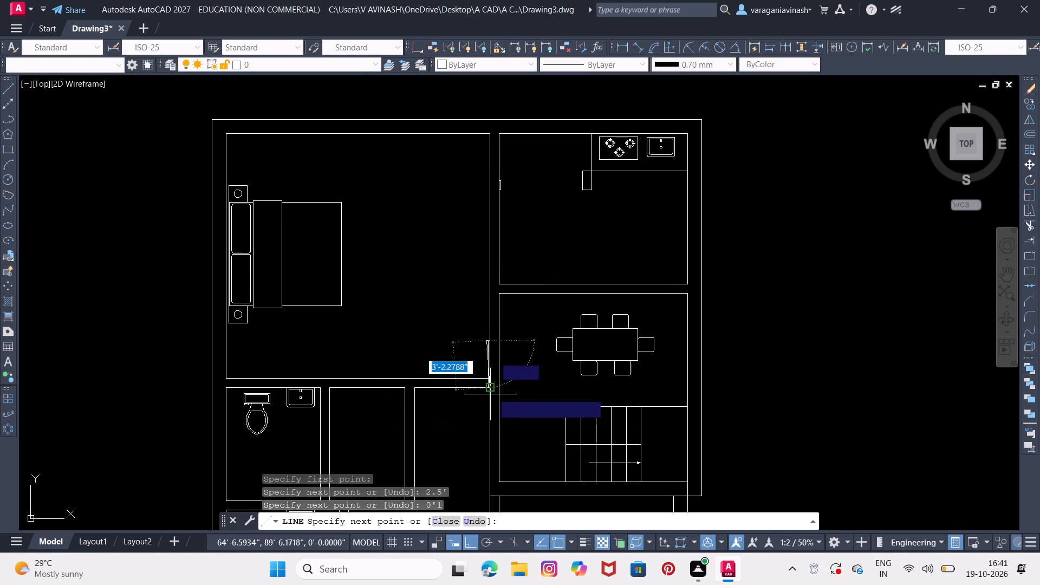
scroll(501, 370, up, 4)
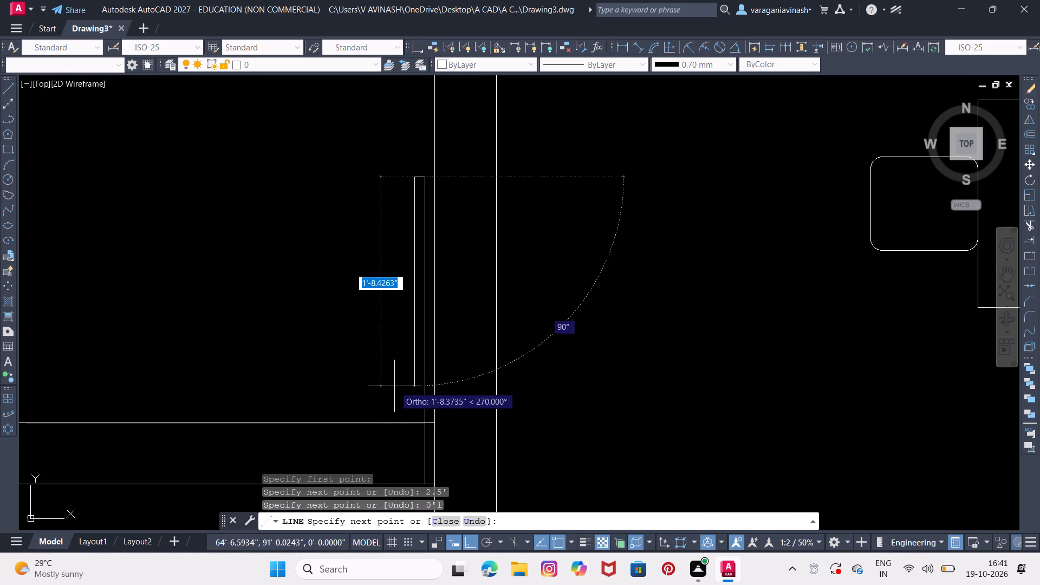
click(418, 426)
right_click(414, 411)
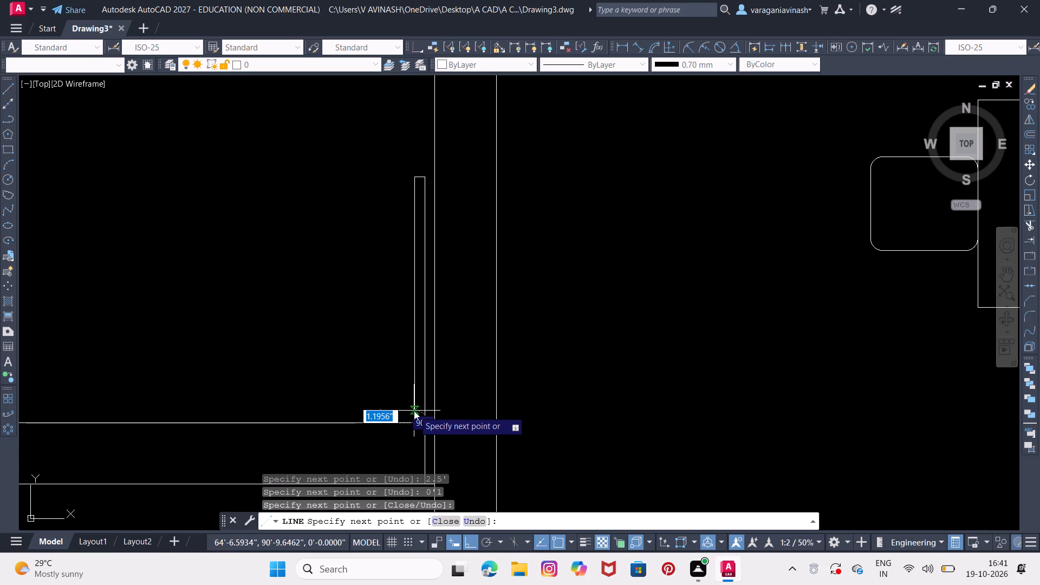
click(469, 251)
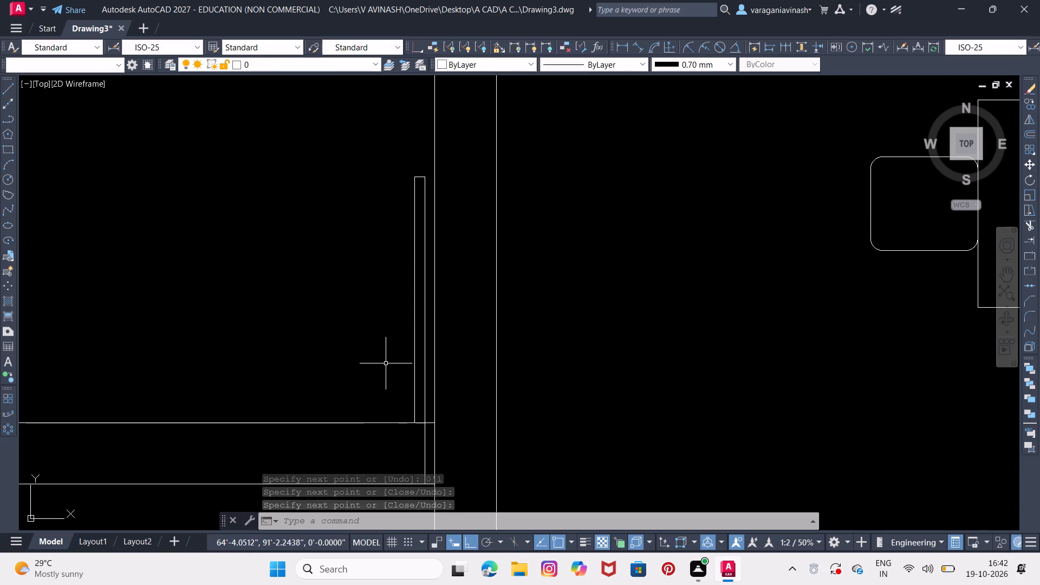
From the door leaf's bottom end, draw a line 2.5' left along the wall's lower line, then up to its upper line.
middle_drag(328, 372, 387, 378)
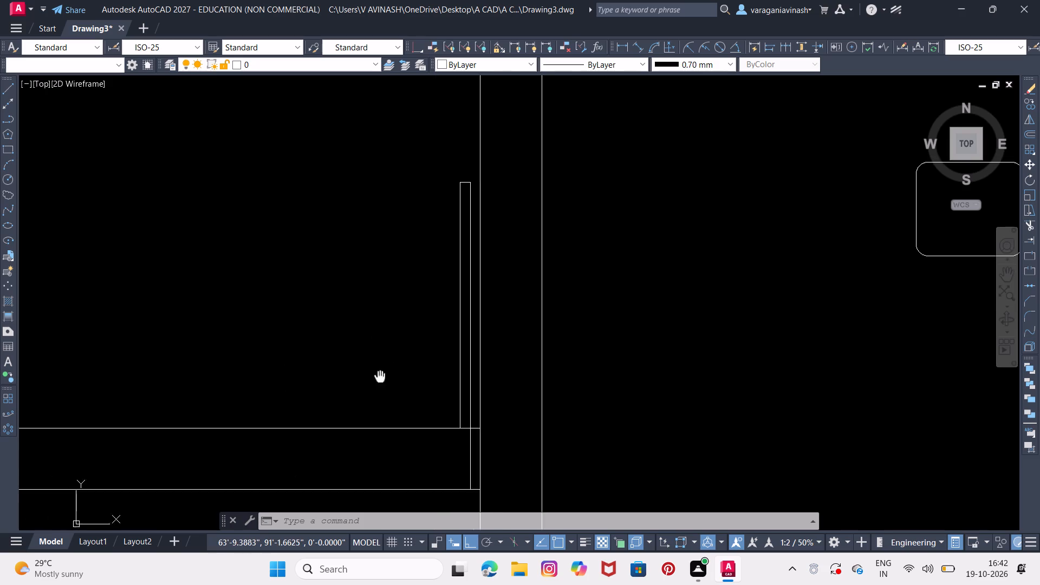
middle_drag(387, 378, 402, 375)
middle_drag(242, 341, 370, 360)
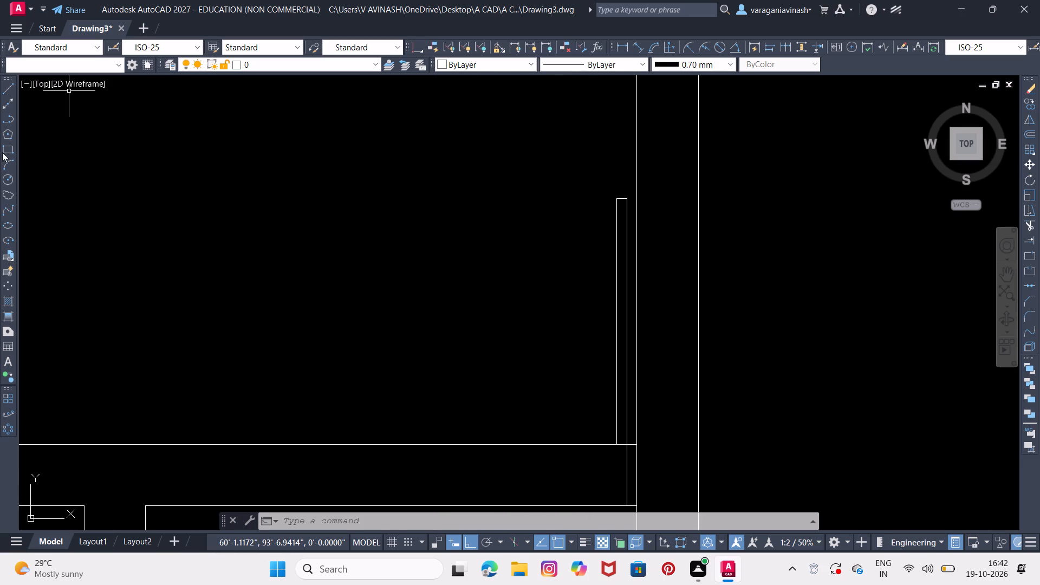
click(10, 162)
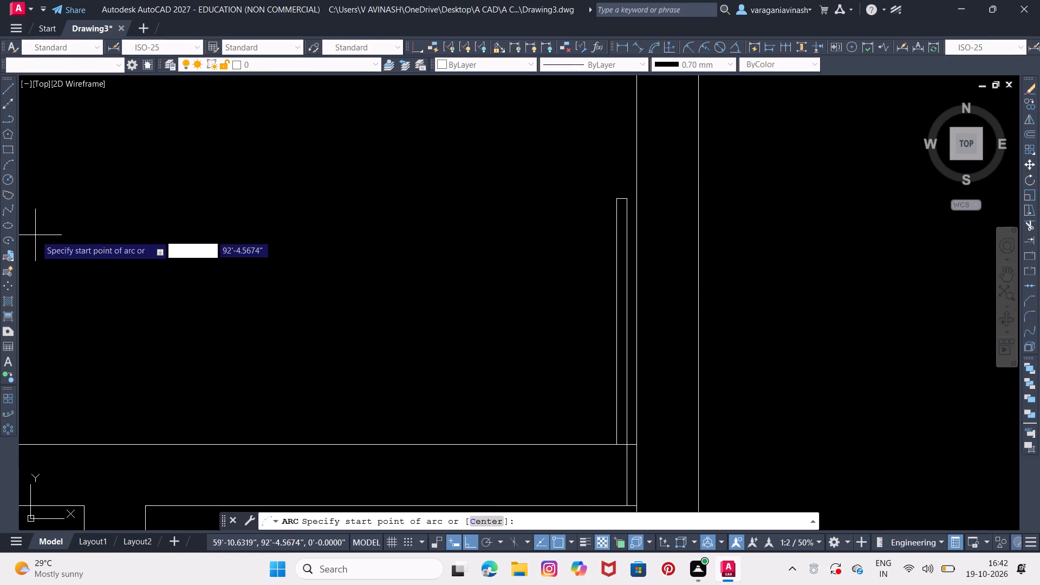
click(12, 88)
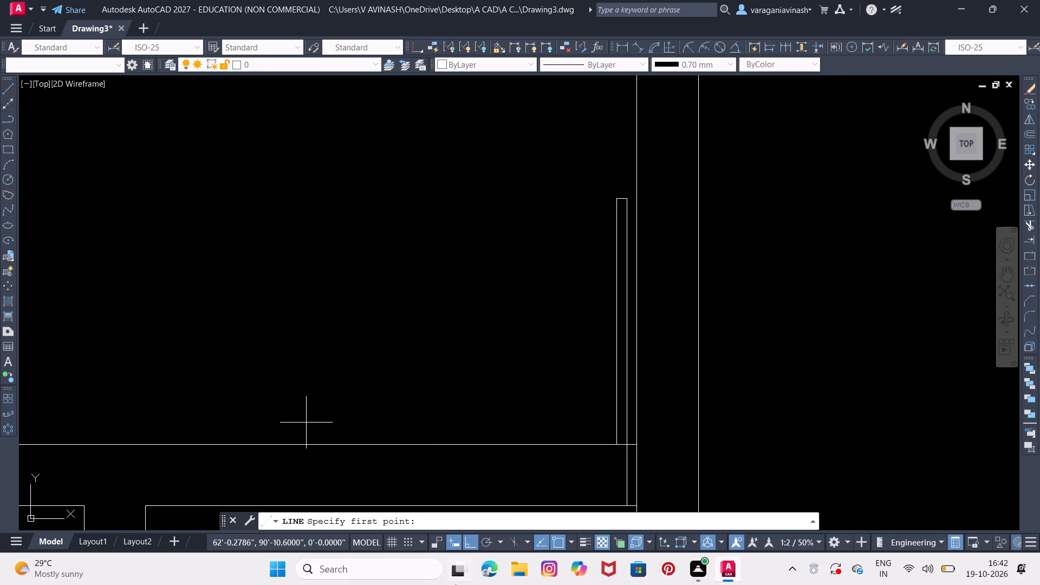
middle_drag(494, 408, 496, 371)
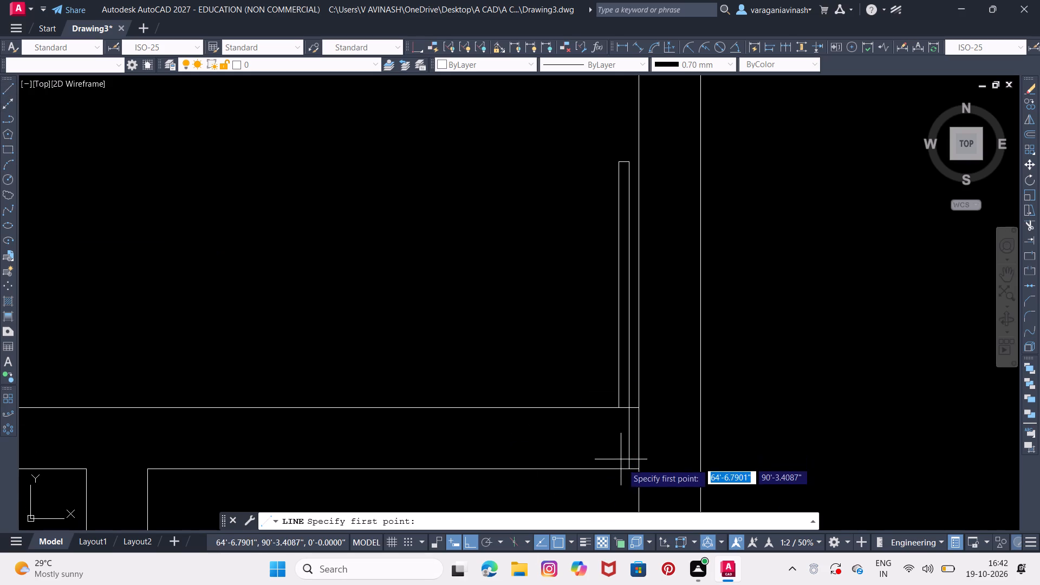
click(625, 470)
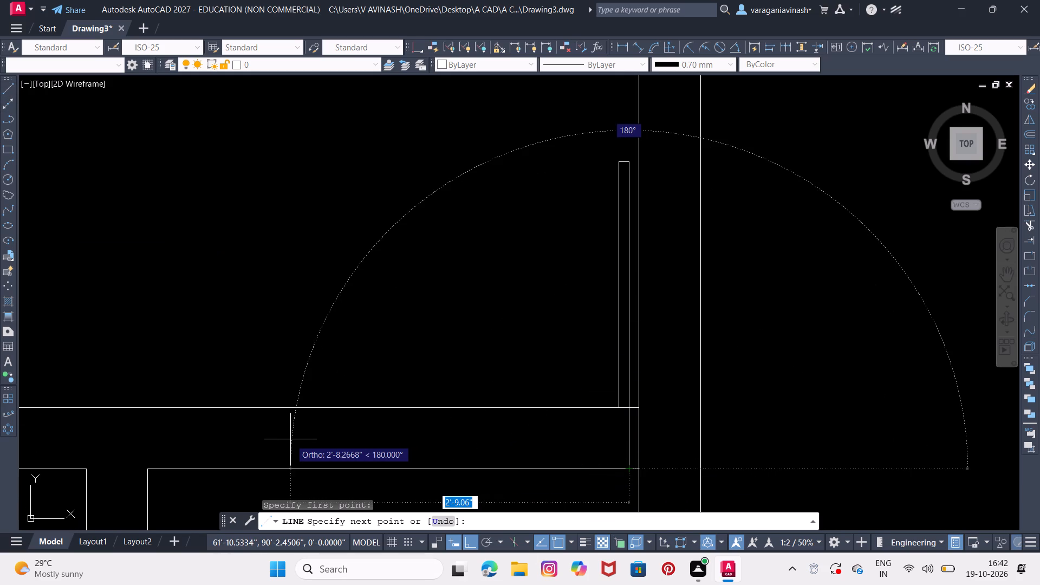
text(2.5)
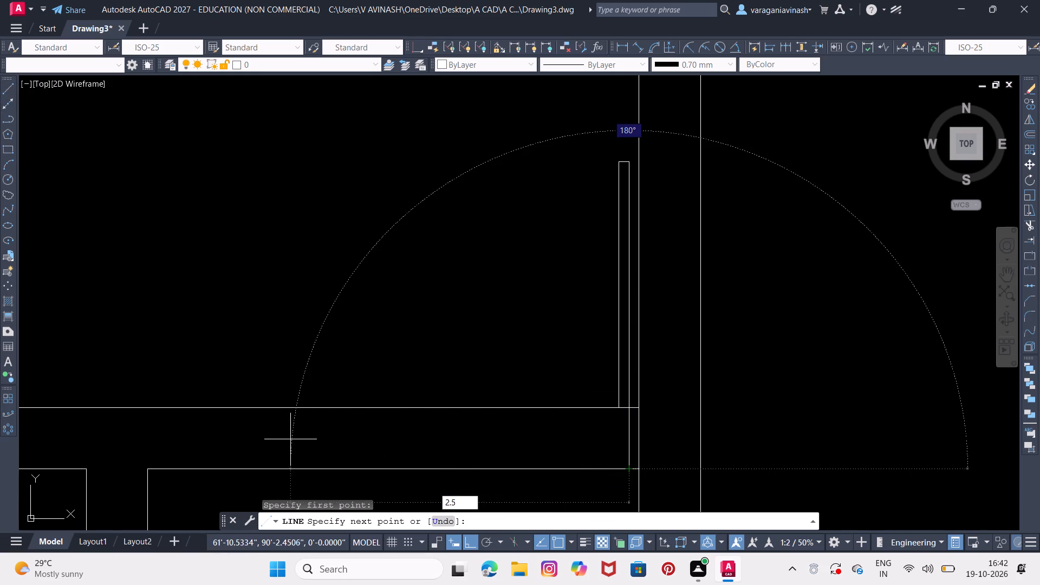
key(apostrophe)
key(Return)
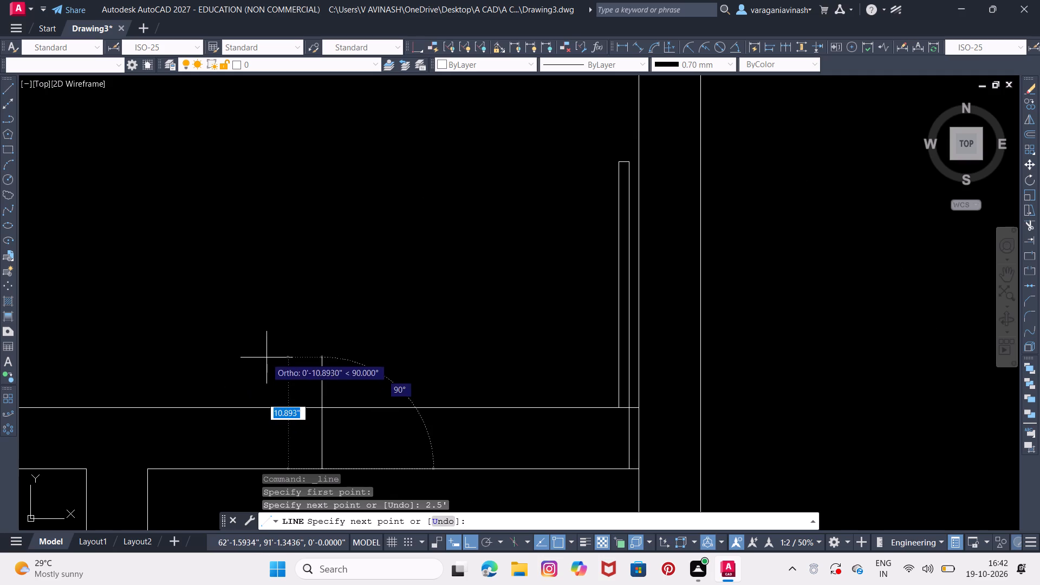
click(320, 411)
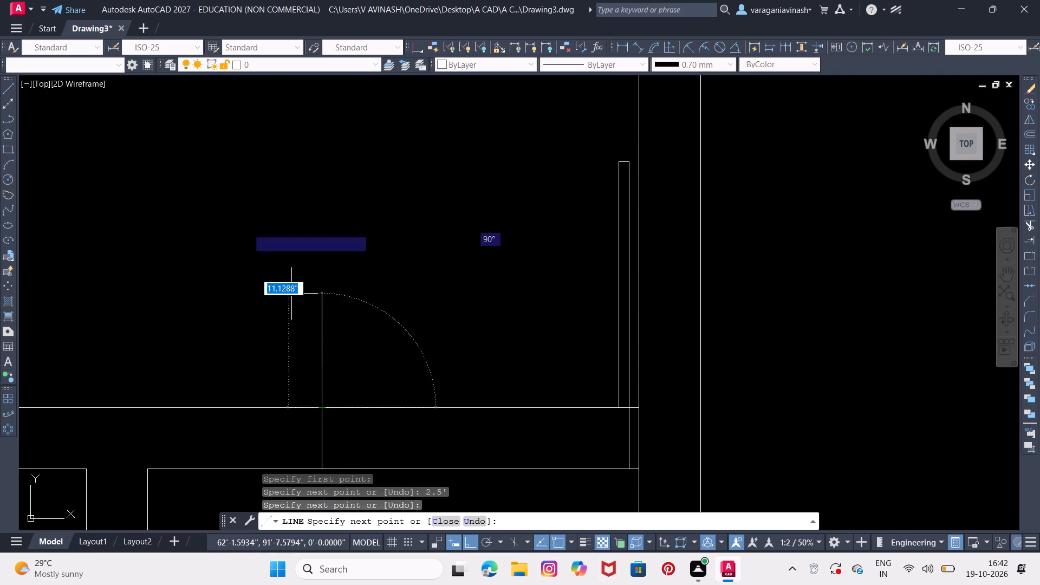
Draw a three-point door swing arc from the opening's upper-left corner through the leaf's top-left corner to its top-right corner.
click(8, 159)
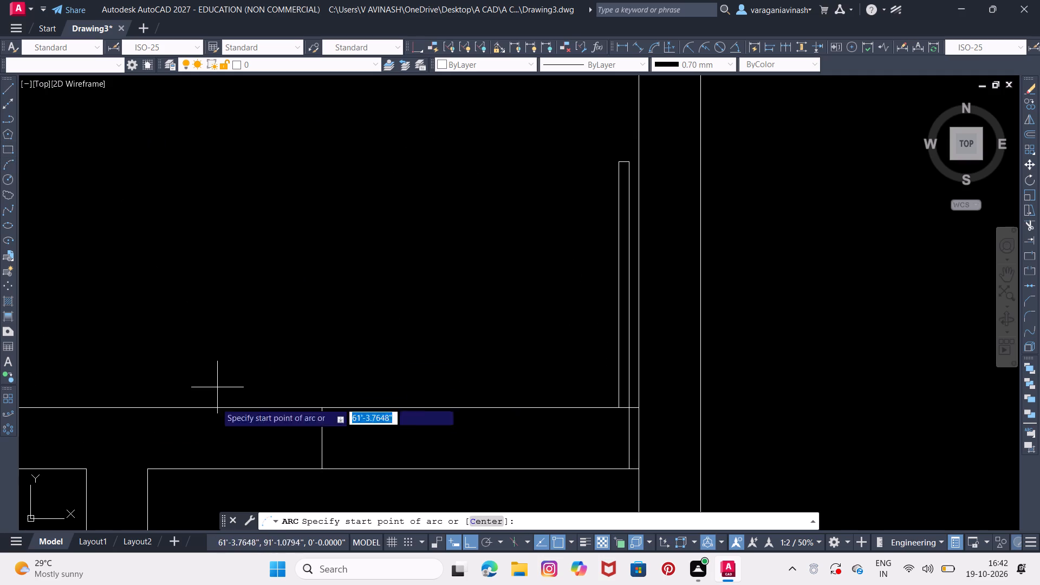
click(319, 405)
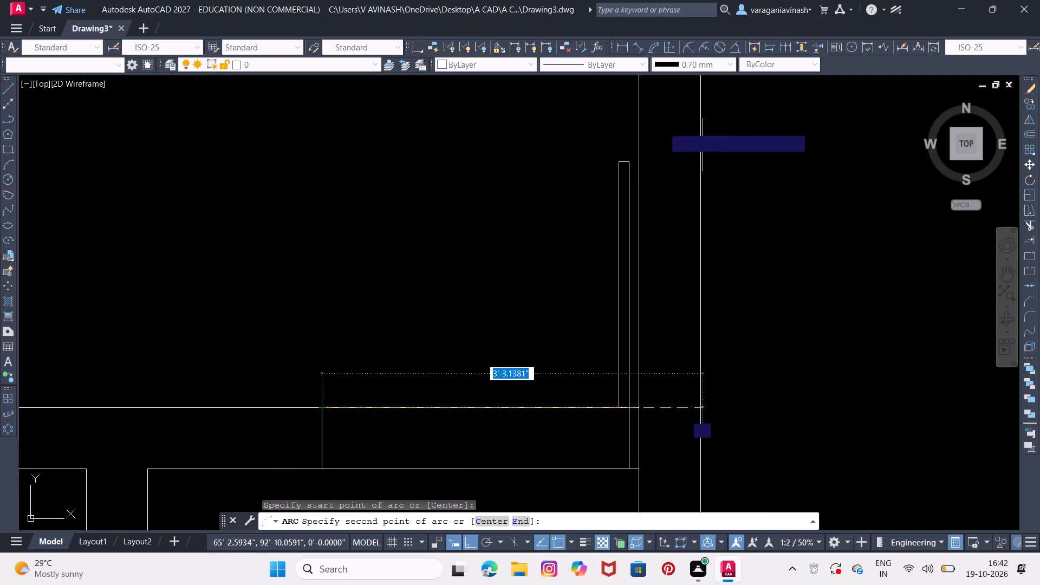
click(617, 161)
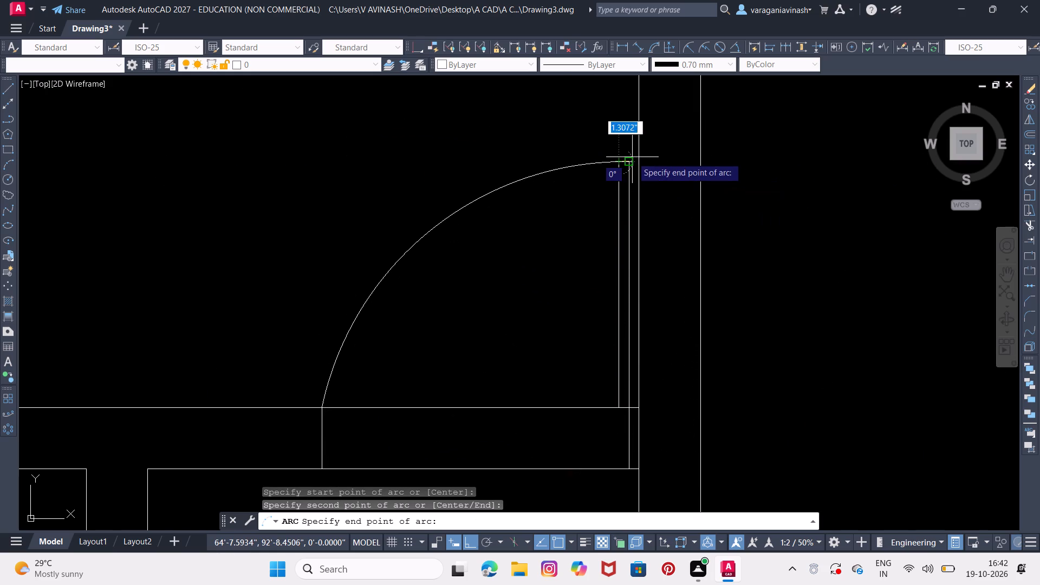
click(624, 158)
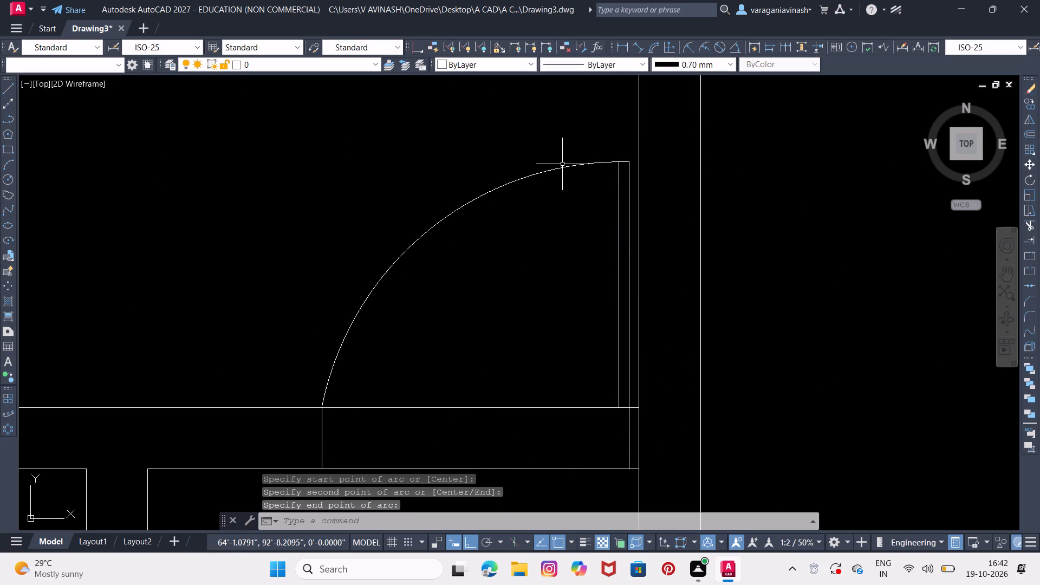
right_click(562, 164)
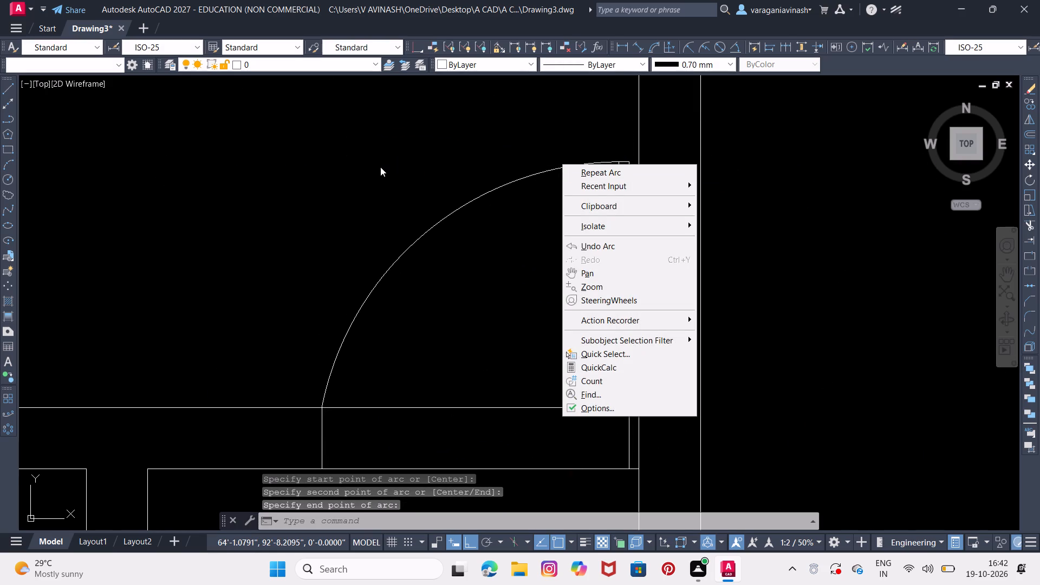
key(Escape)
key(Escape)
key(Escape)
Copy the new door's leaf, swing arc and opening's left jamb line to a spot up and left inside the large bedroom.
scroll(363, 233, down, 3)
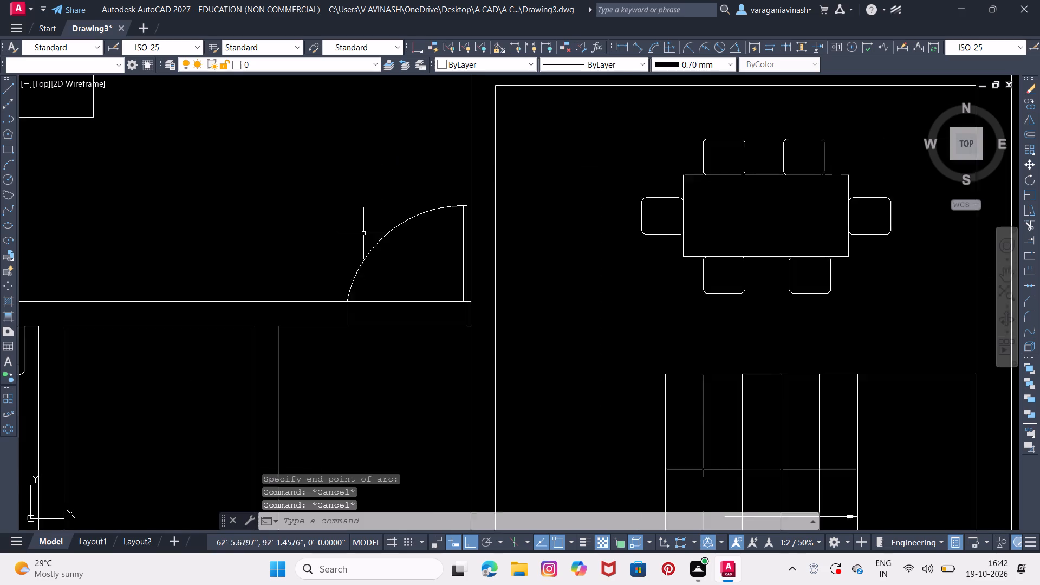
scroll(380, 264, down, 3)
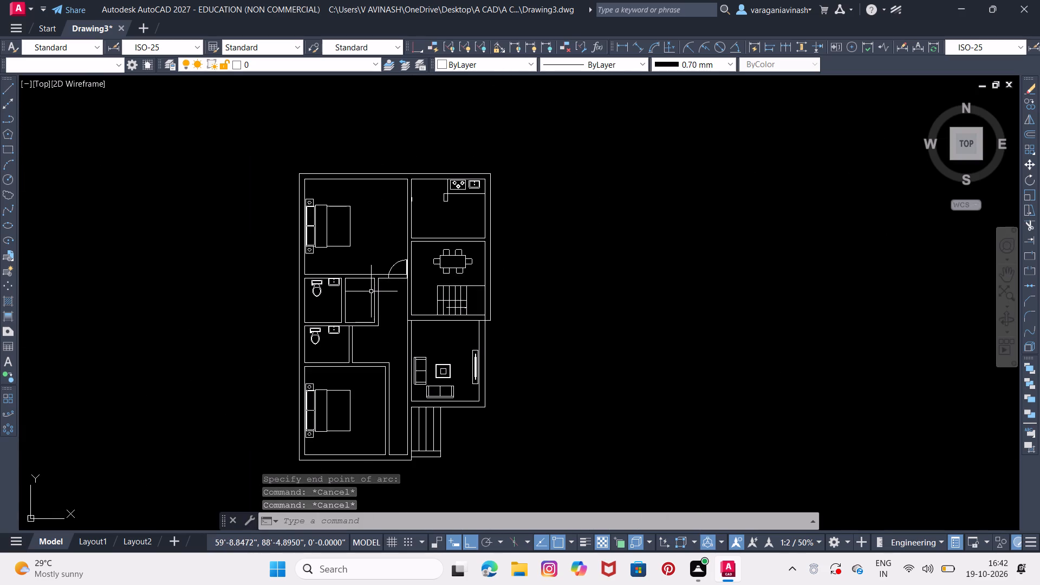
middle_drag(371, 291, 437, 292)
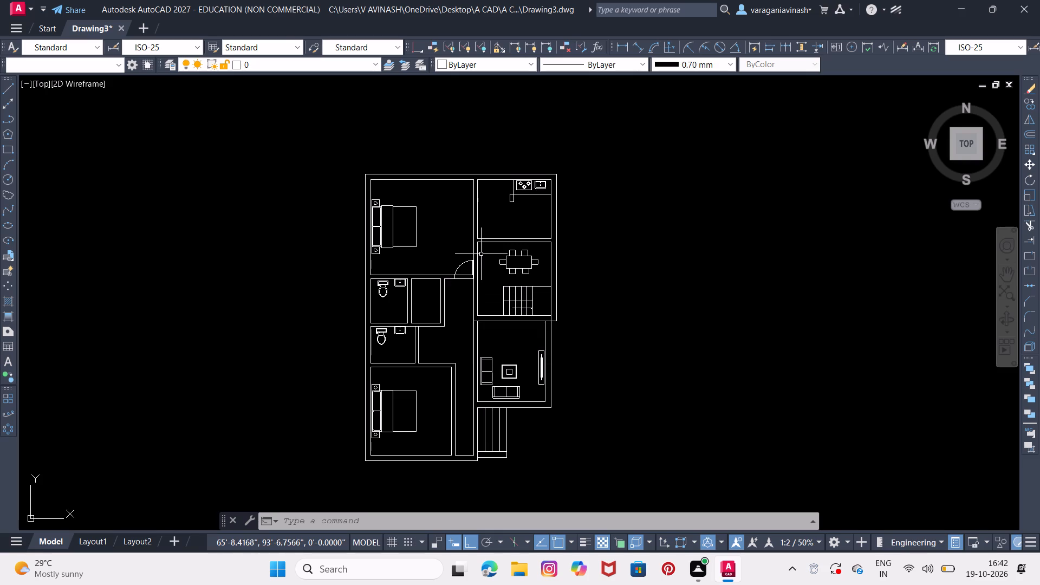
scroll(470, 256, up, 1)
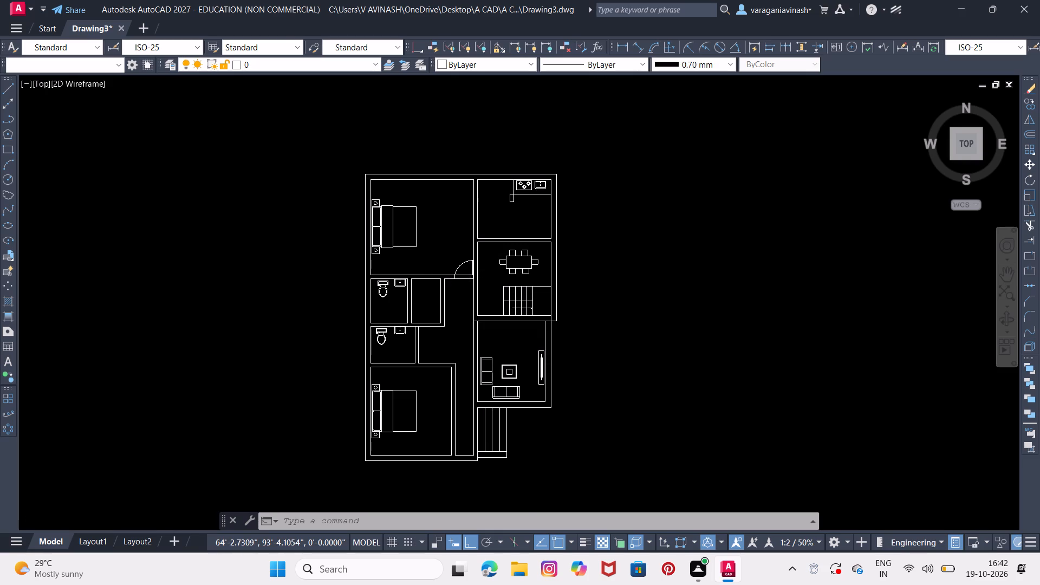
scroll(470, 256, up, 4)
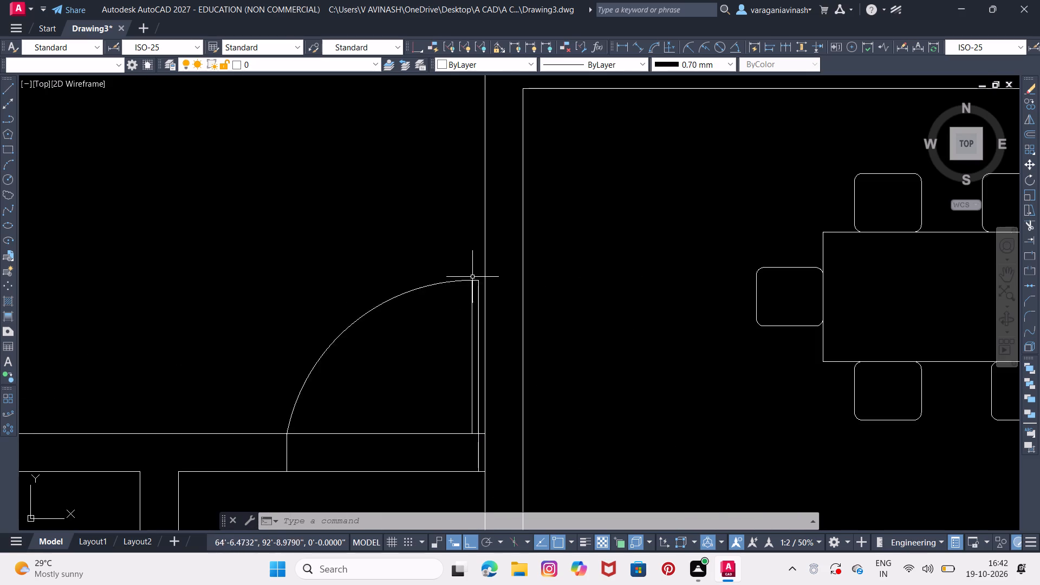
click(482, 276)
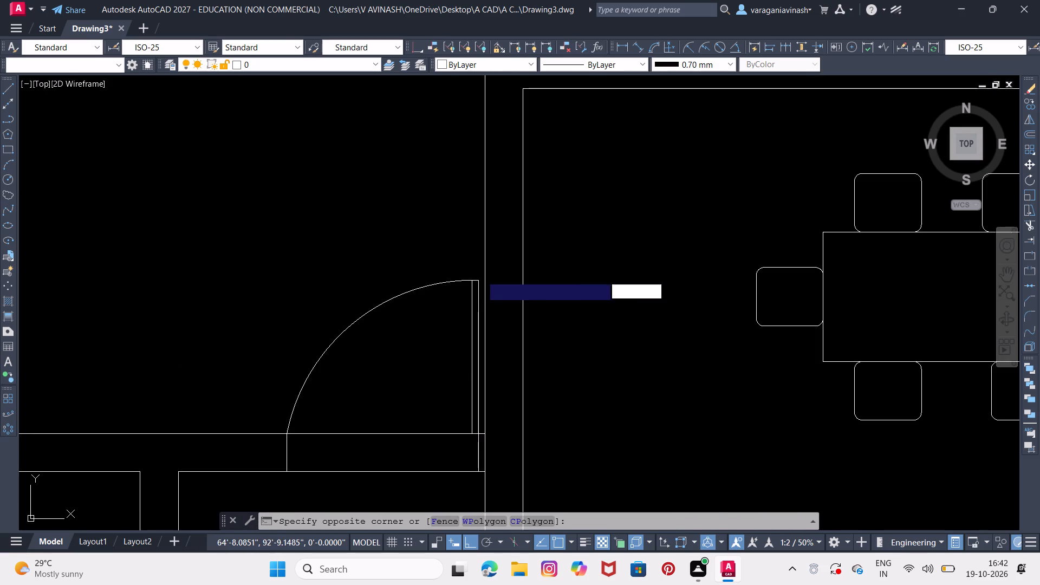
click(304, 368)
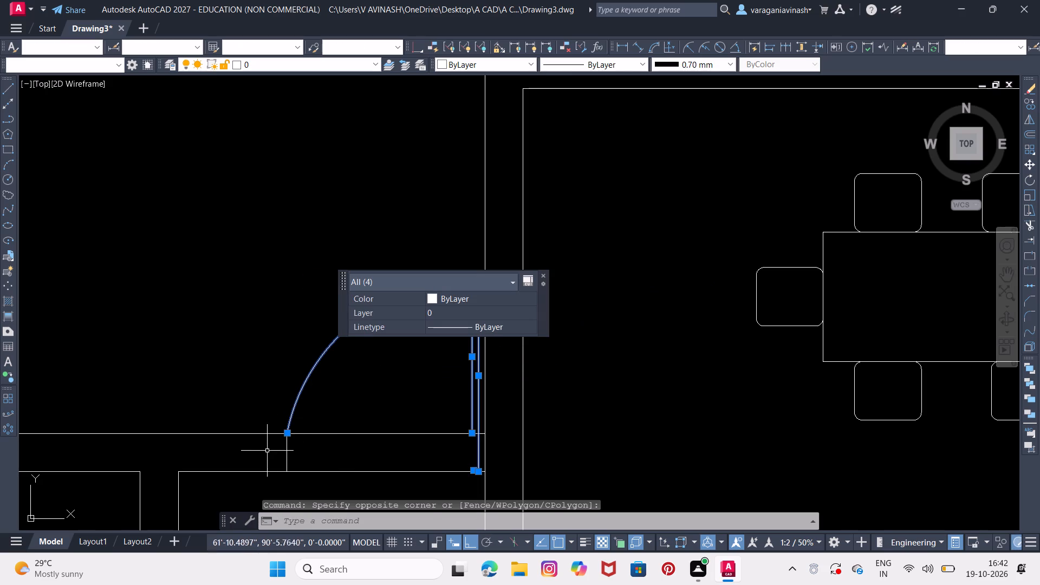
click(266, 452)
click(369, 458)
drag(349, 455, 342, 454)
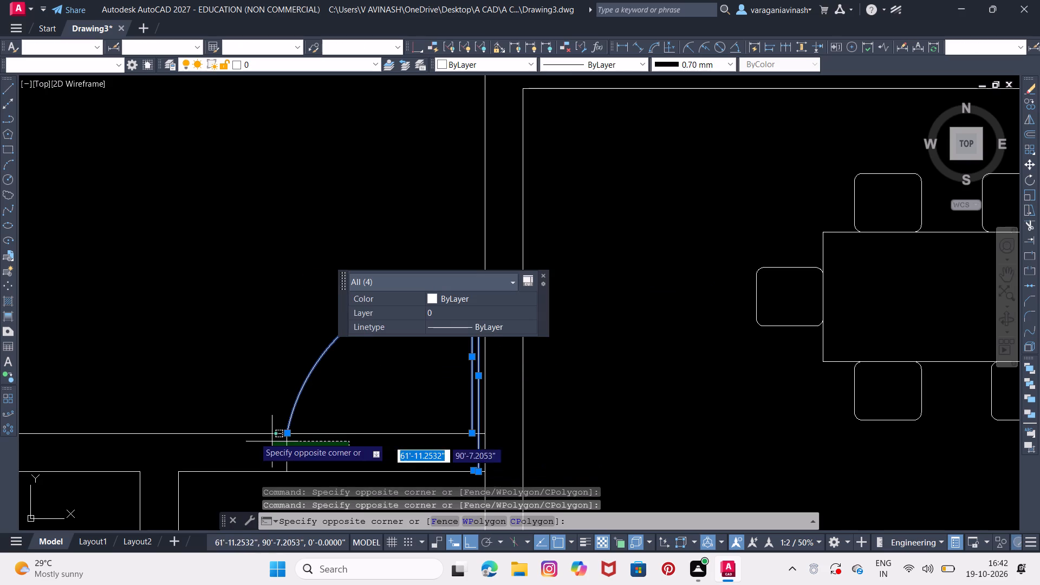
click(245, 445)
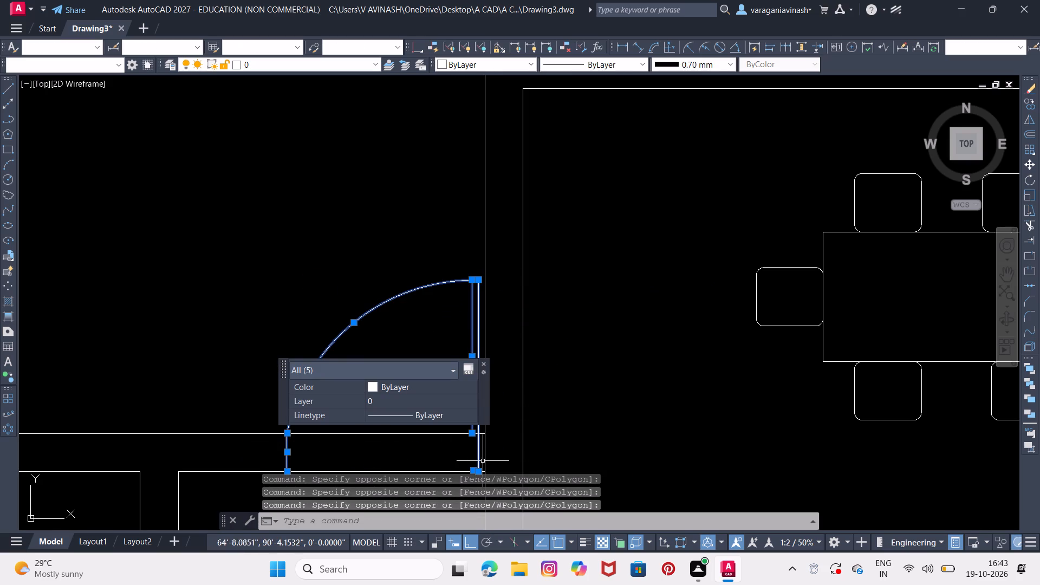
middle_drag(267, 281, 181, 250)
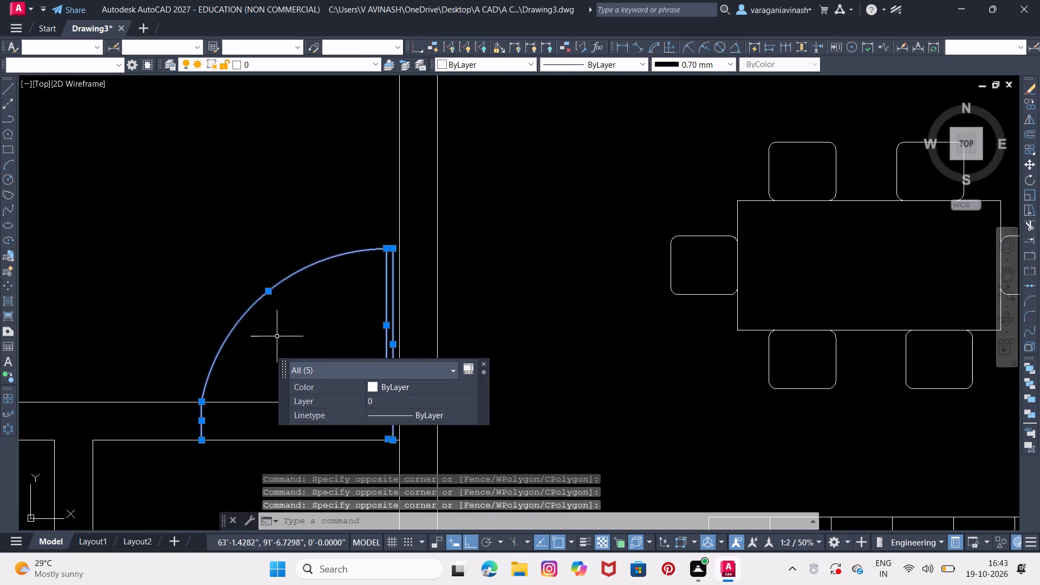
right_drag(277, 336, 309, 223)
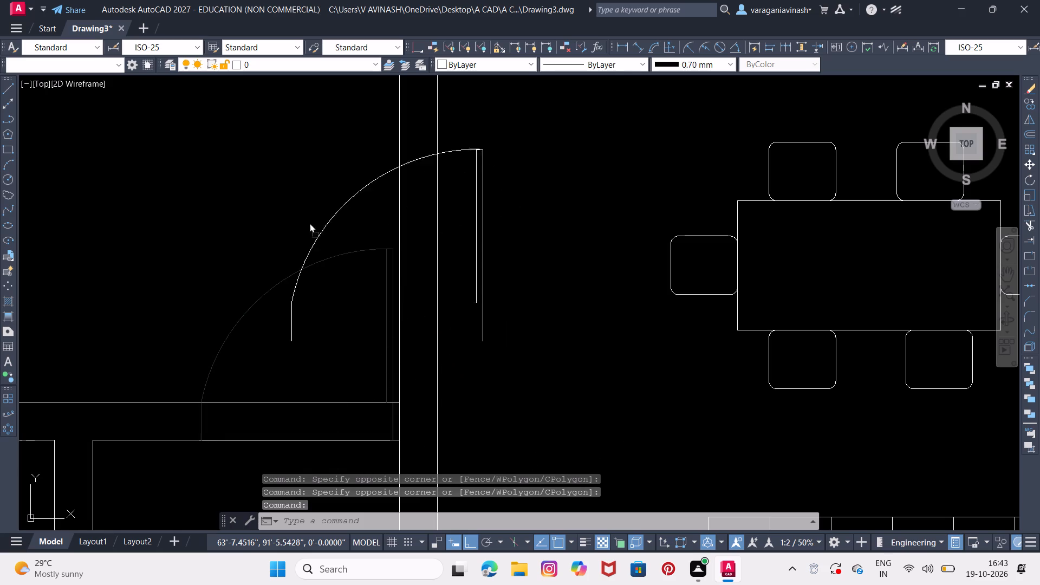
right_drag(309, 223, 105, 181)
click(136, 203)
Move the whole copied door farther up into the large bedroom's open floor area, away from the original door.
middle_drag(199, 247, 443, 373)
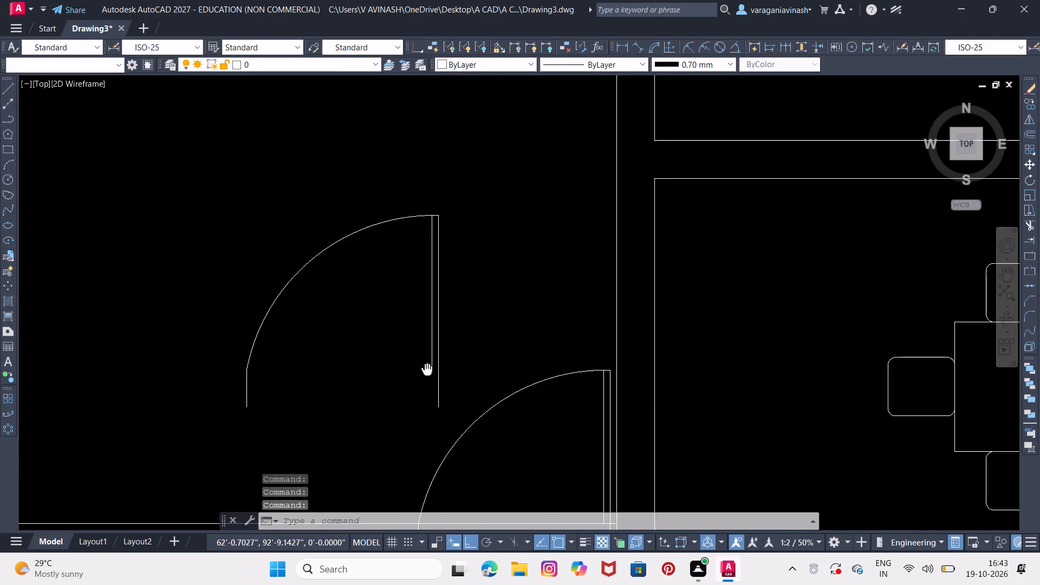
middle_drag(443, 373, 498, 380)
scroll(497, 372, down, 2)
click(496, 250)
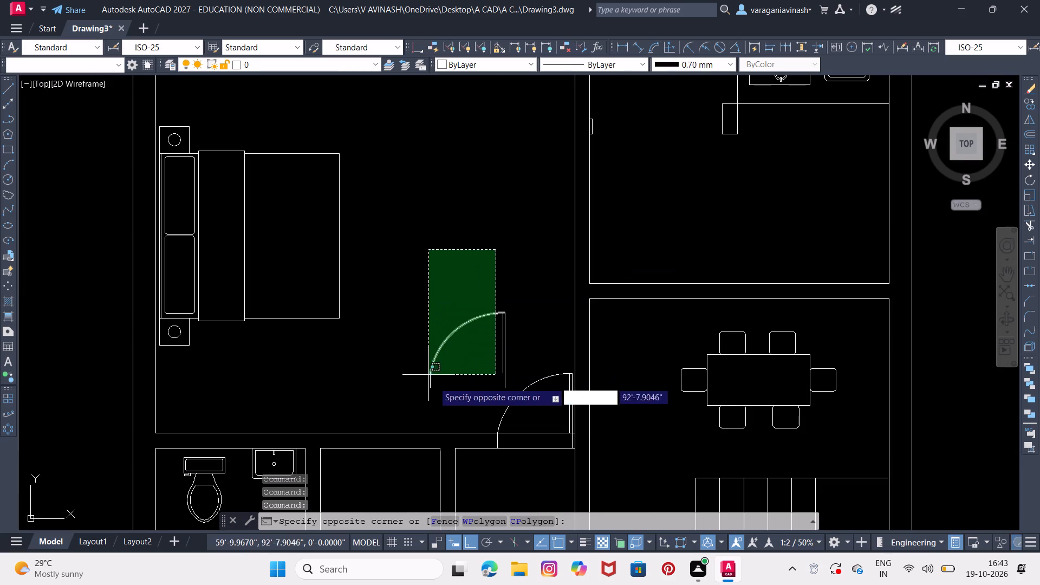
click(439, 395)
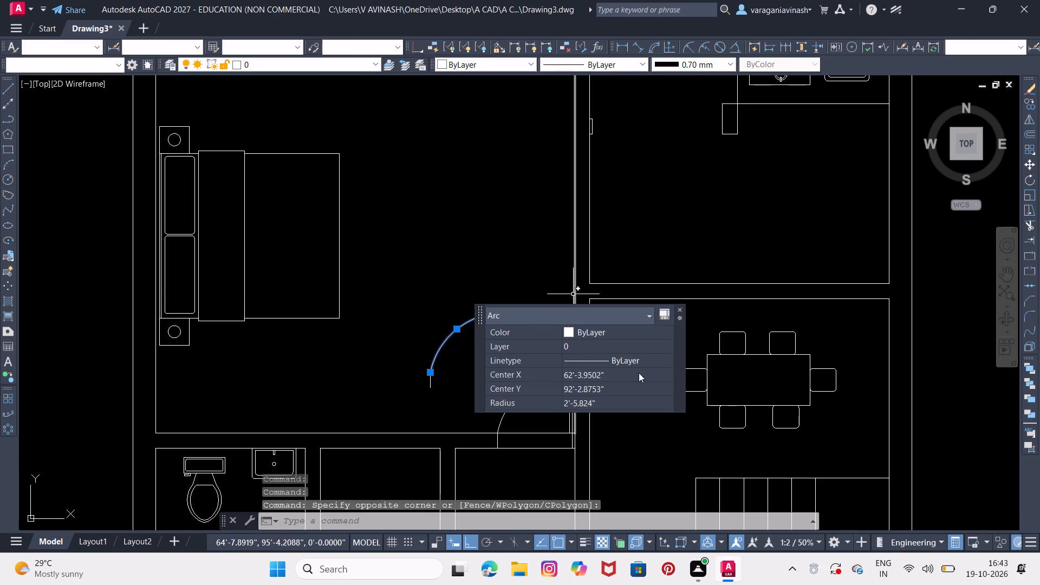
click(681, 309)
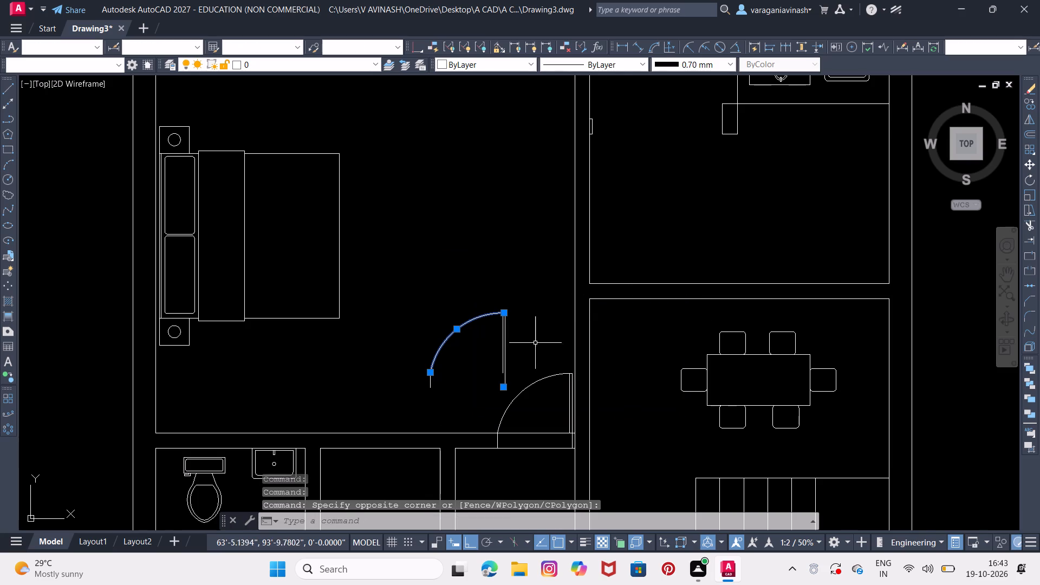
click(513, 393)
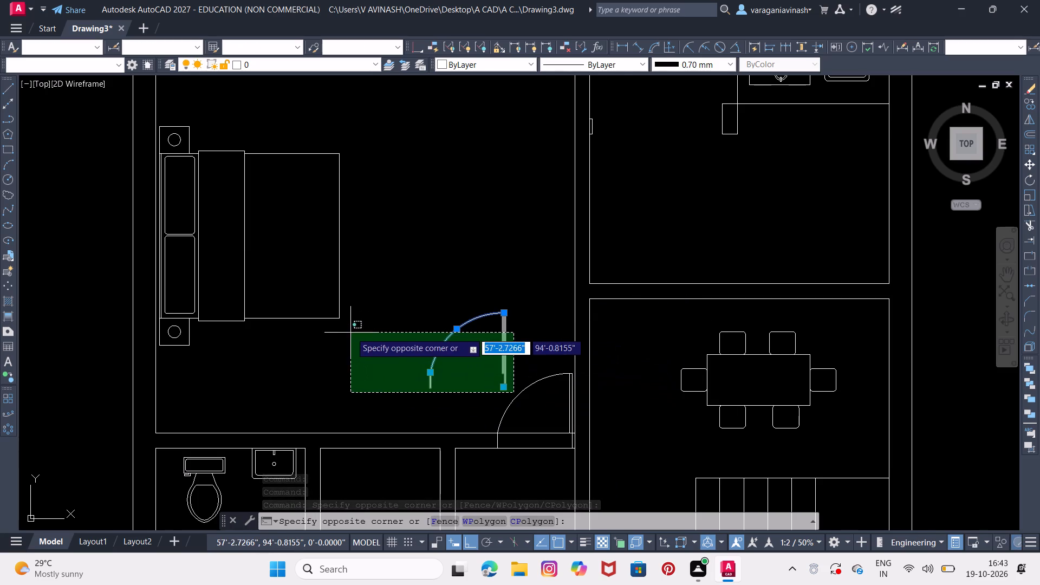
click(426, 310)
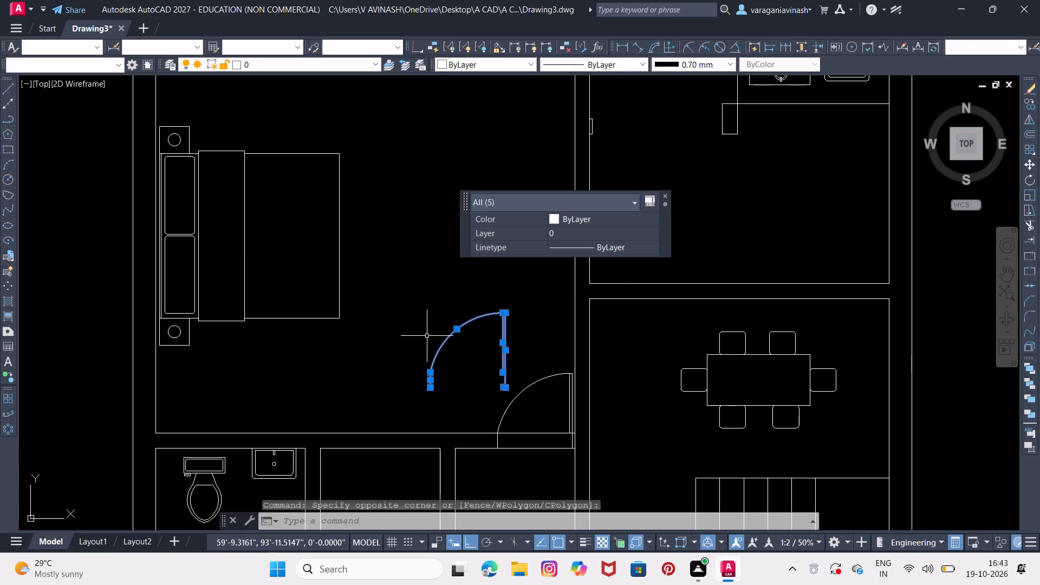
right_drag(433, 362, 412, 207)
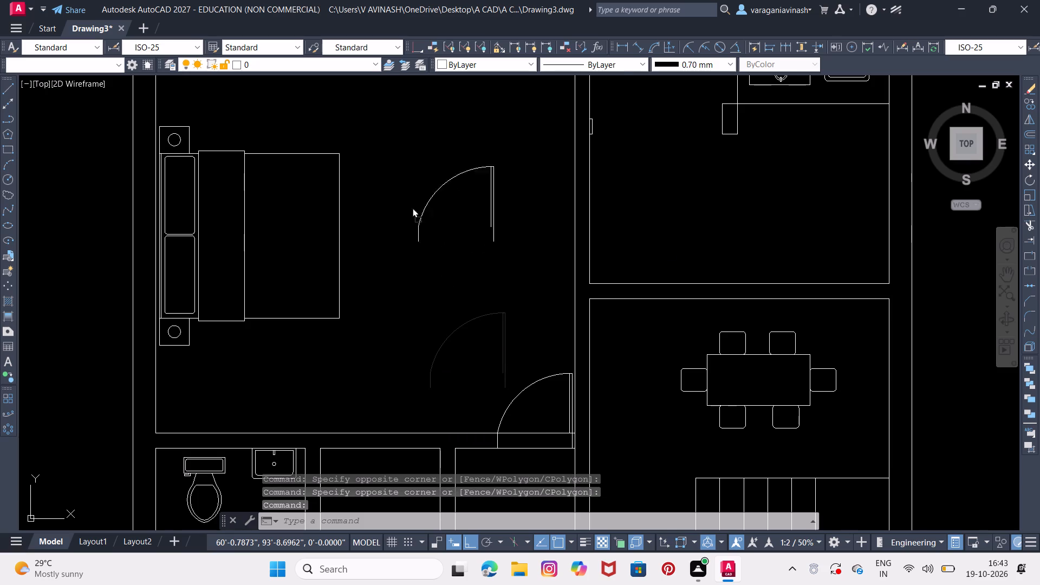
right_drag(412, 207, 398, 224)
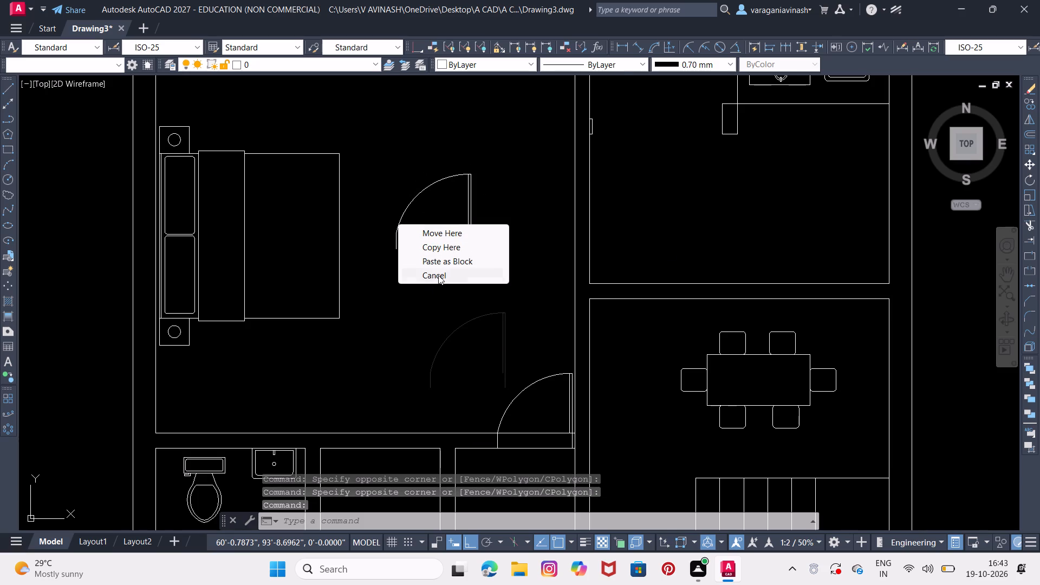
click(438, 237)
Define the five objects of the copied door as a block named D1, converting them to the block.
click(533, 277)
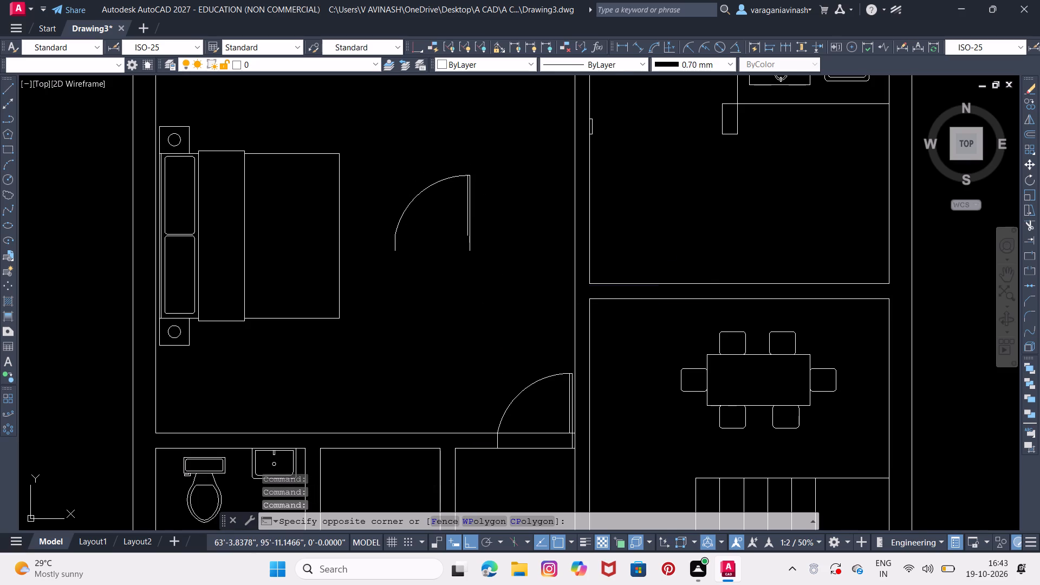
click(382, 164)
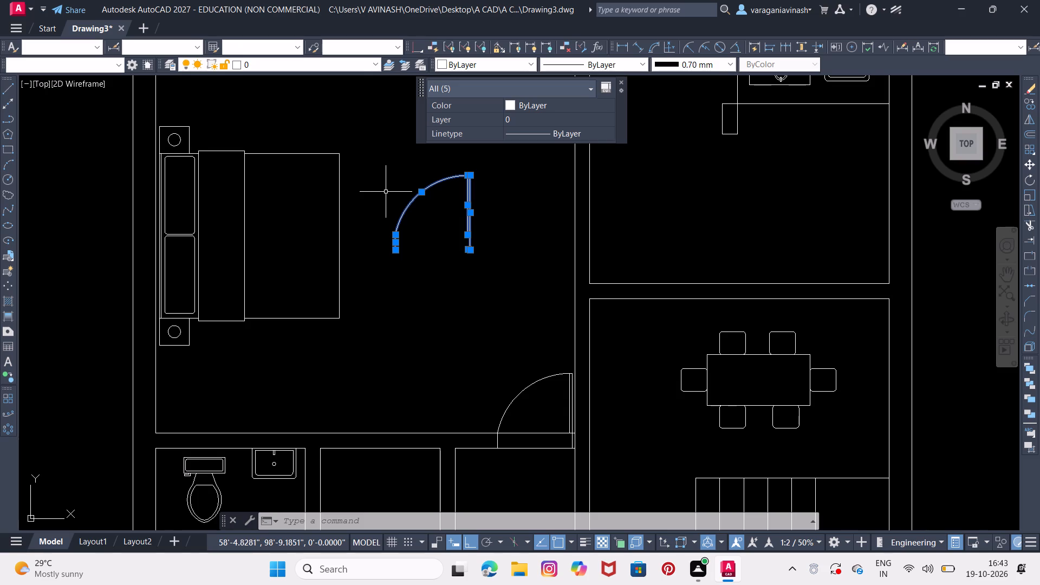
text(BLO)
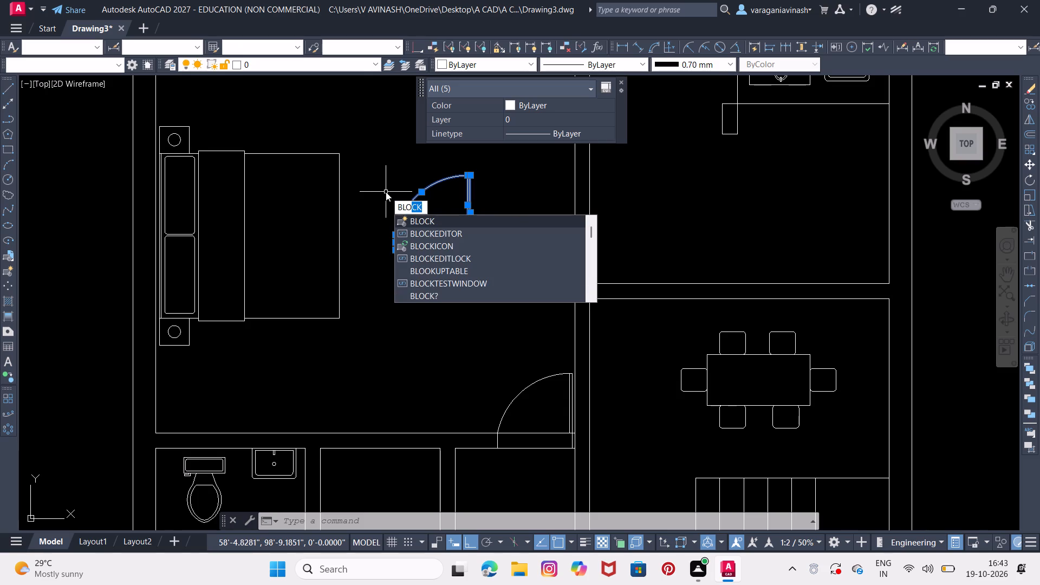
click(448, 219)
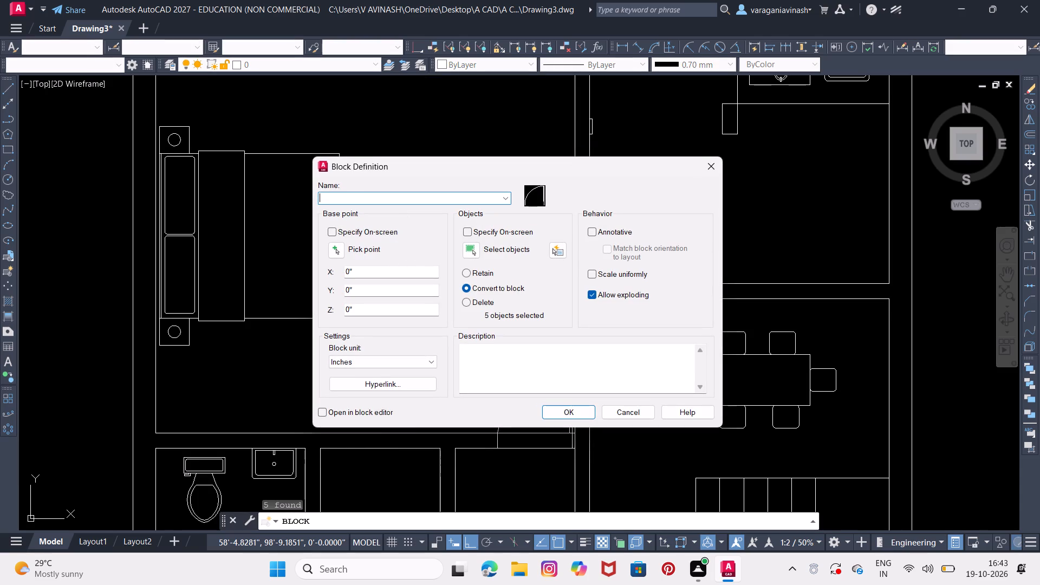
key(d)
key(1)
click(571, 416)
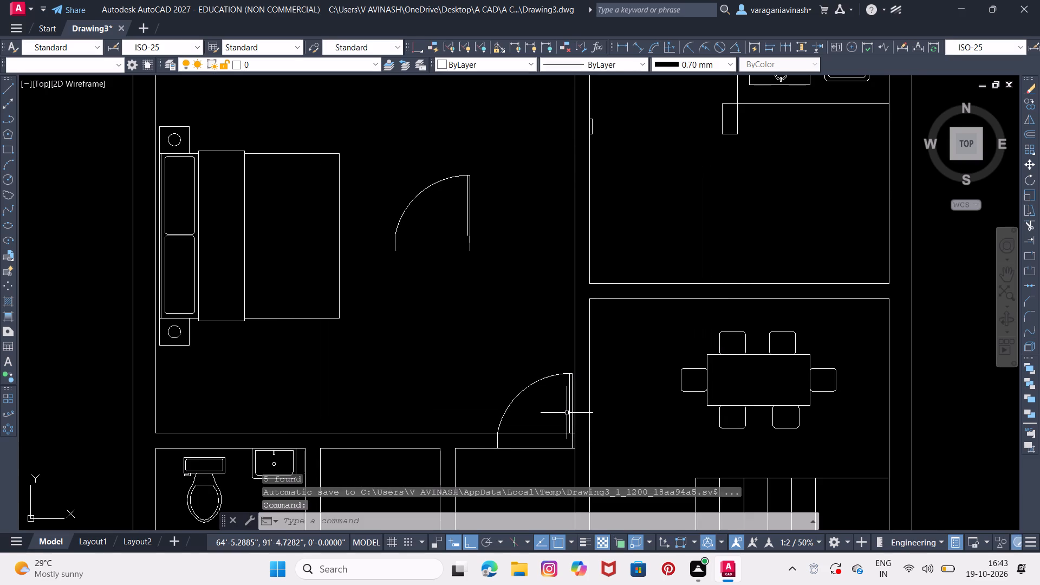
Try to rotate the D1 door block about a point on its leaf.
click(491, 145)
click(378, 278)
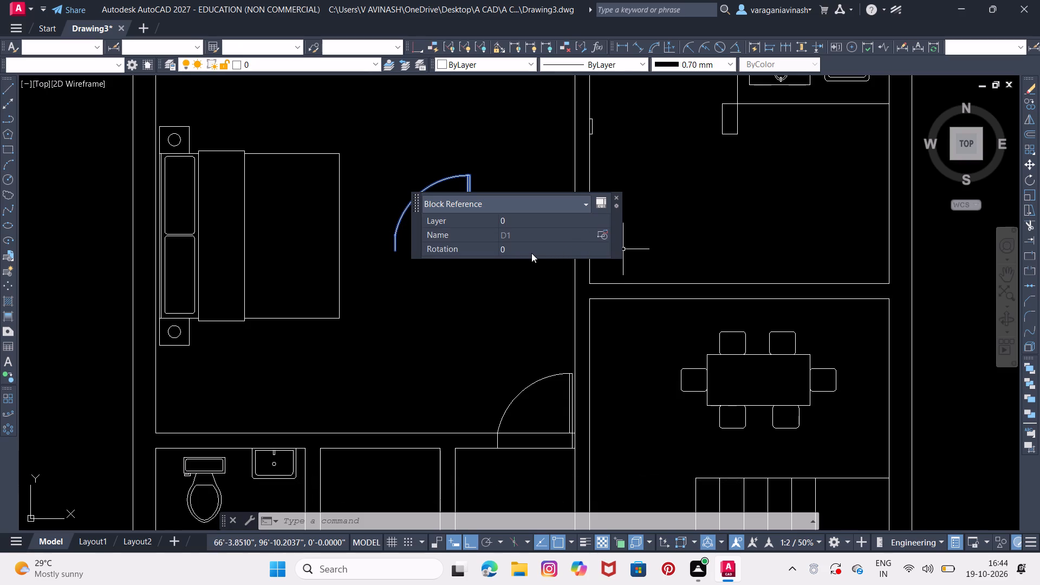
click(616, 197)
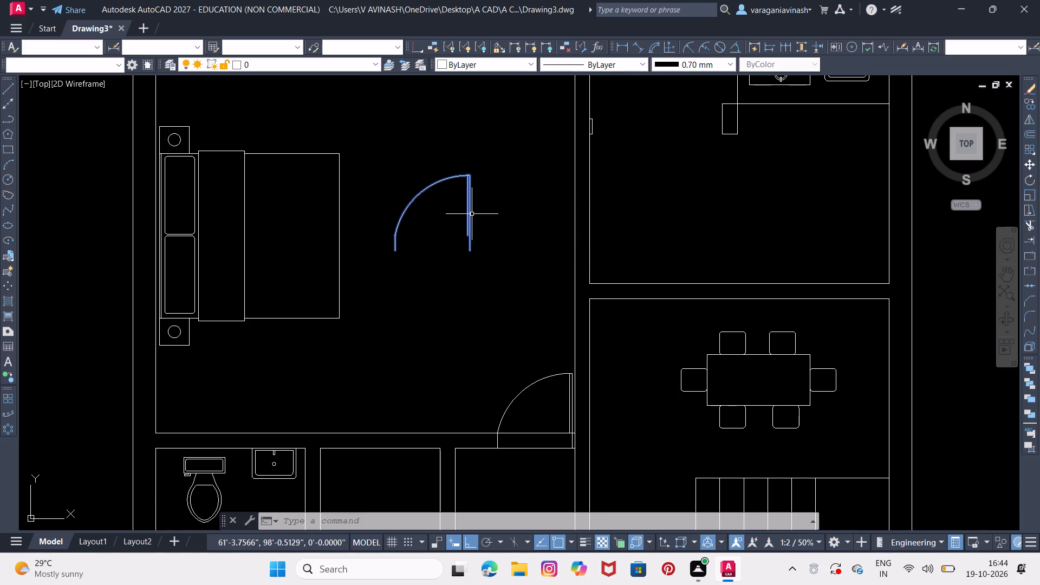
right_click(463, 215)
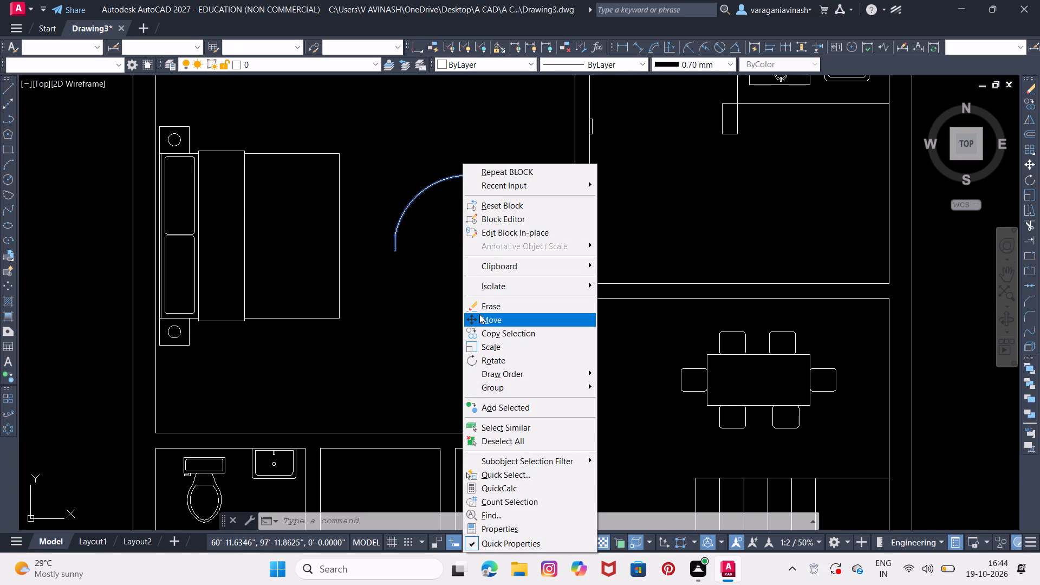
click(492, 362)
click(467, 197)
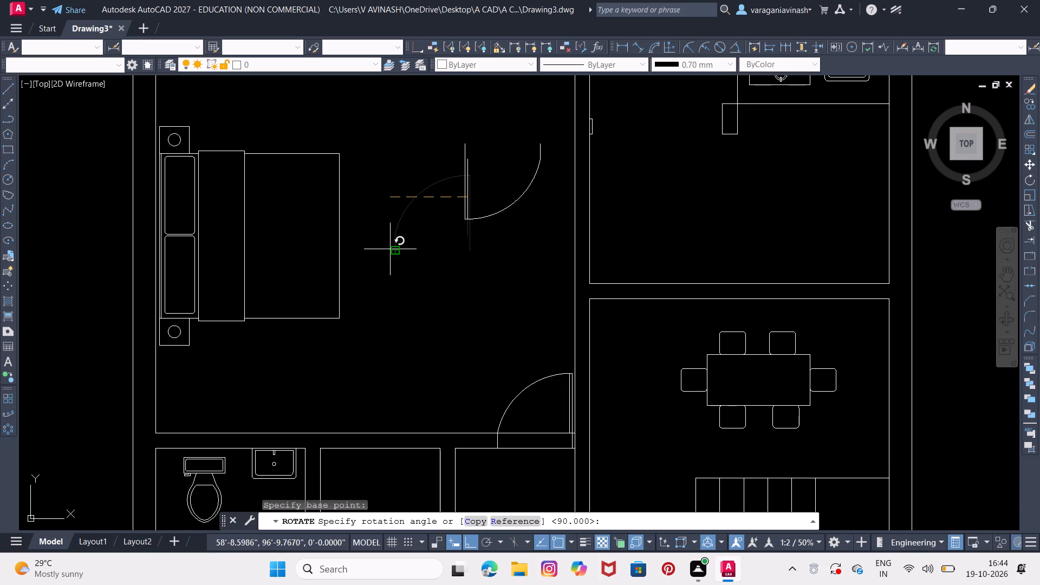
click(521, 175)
Mirror the D1 door block downward across a horizontal line through its leaf's bottom end, keeping the source block.
click(495, 146)
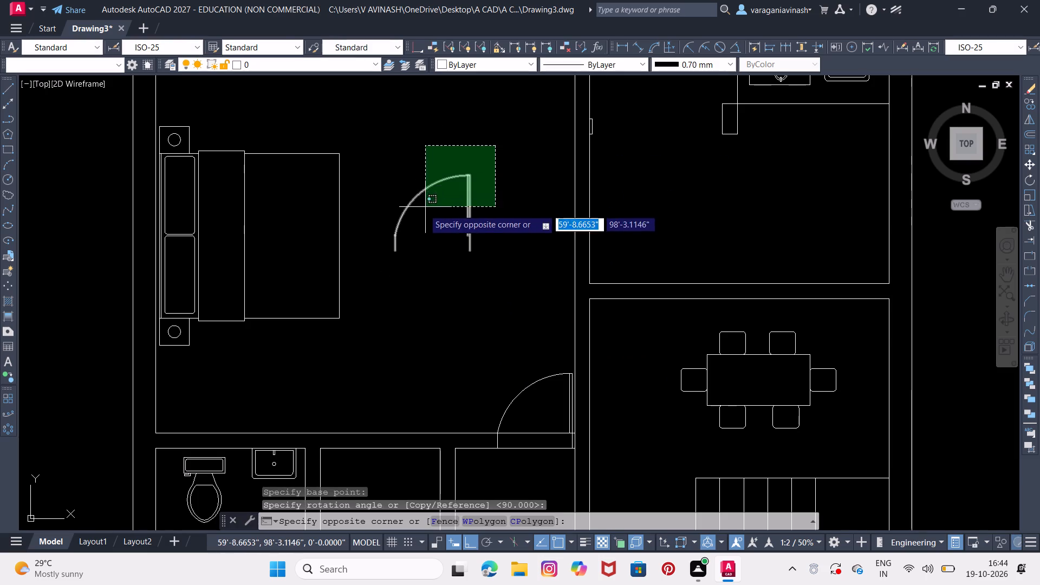
click(401, 257)
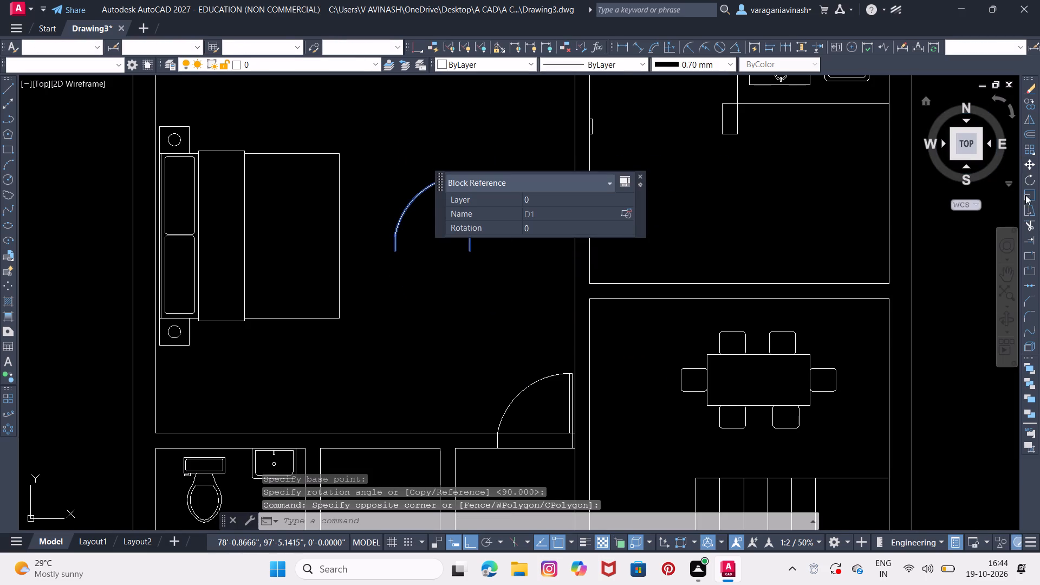
click(1030, 122)
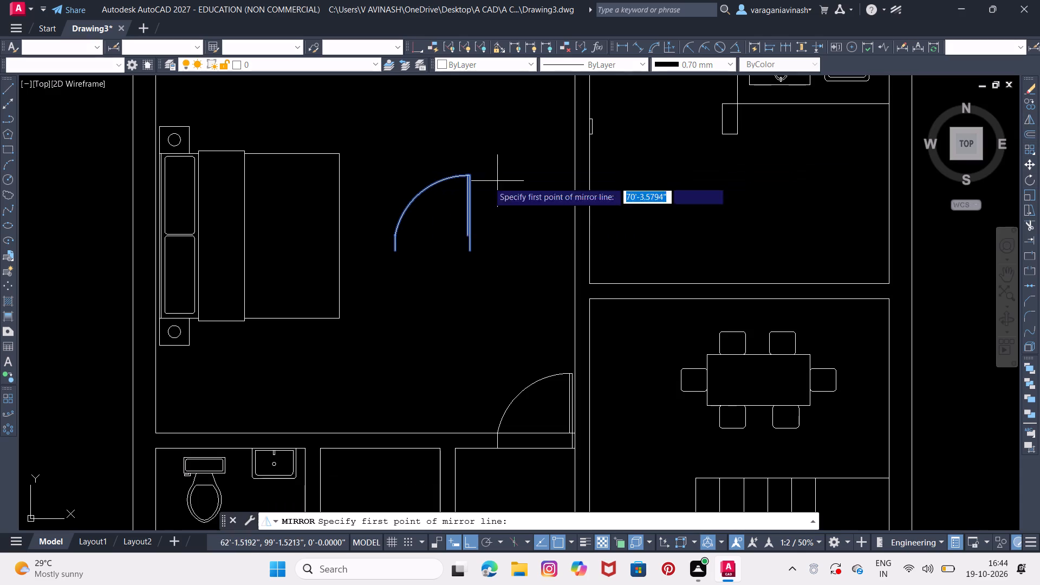
click(470, 250)
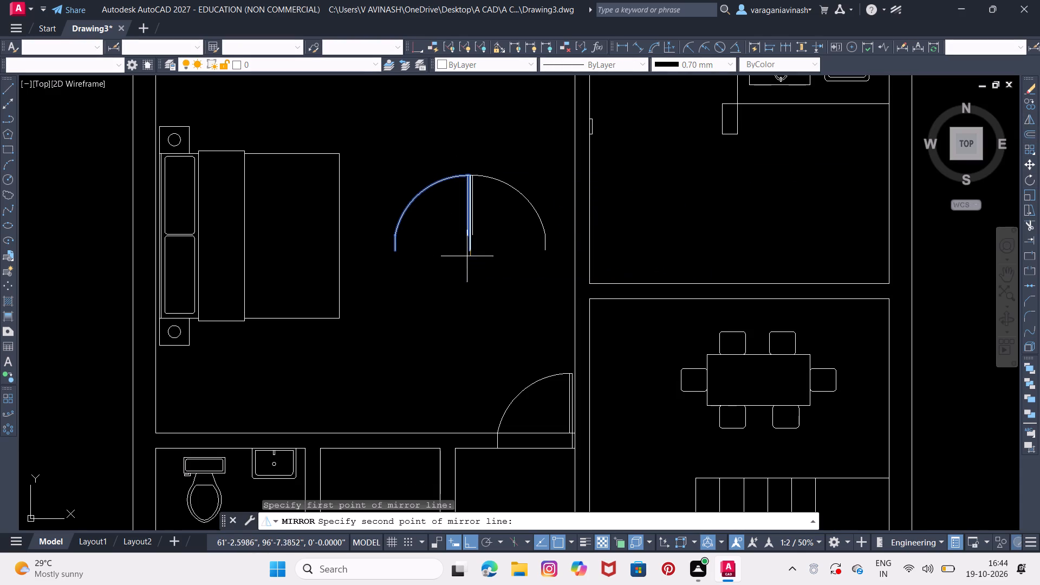
click(408, 253)
right_click(408, 253)
click(418, 265)
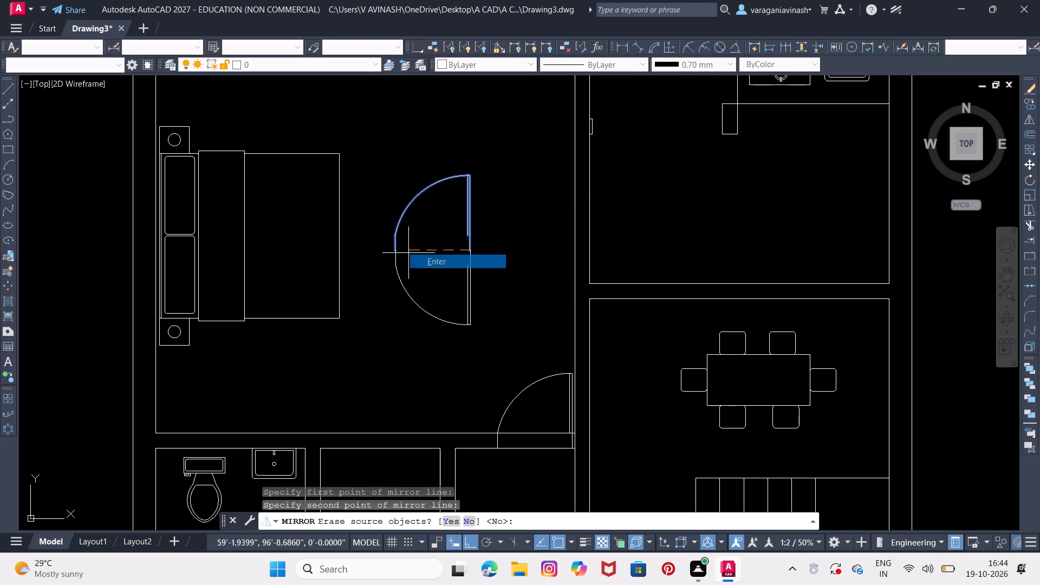
Erase the upper D1 door block, leaving only its mirrored copy in the large bedroom.
click(493, 195)
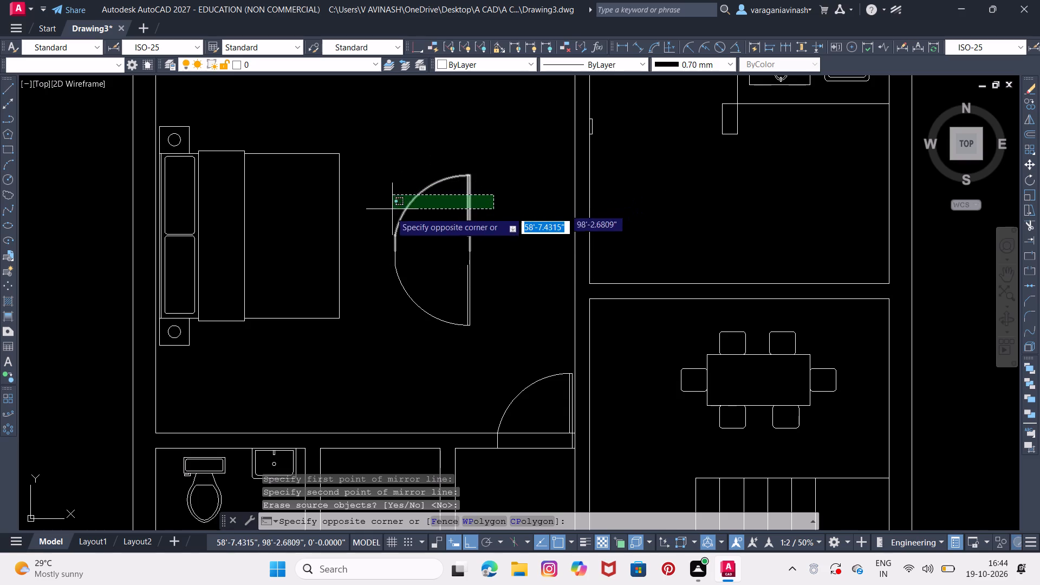
click(392, 226)
key(Delete)
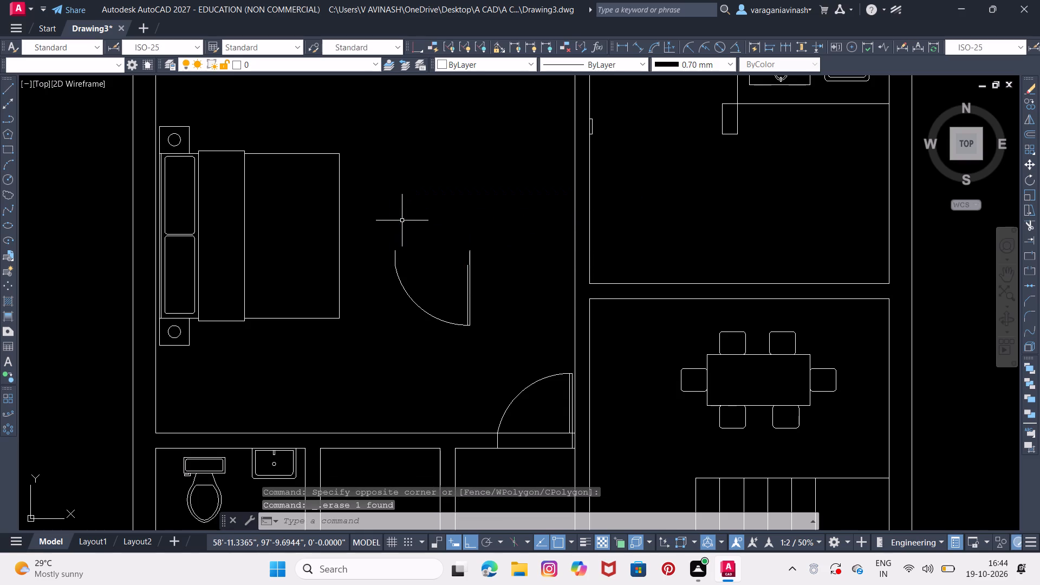
Move the mirrored D1 door block down from the large bedroom to the inner top wall line of the lower bedroom, near its corridor-side corner.
scroll(541, 142, down, 2)
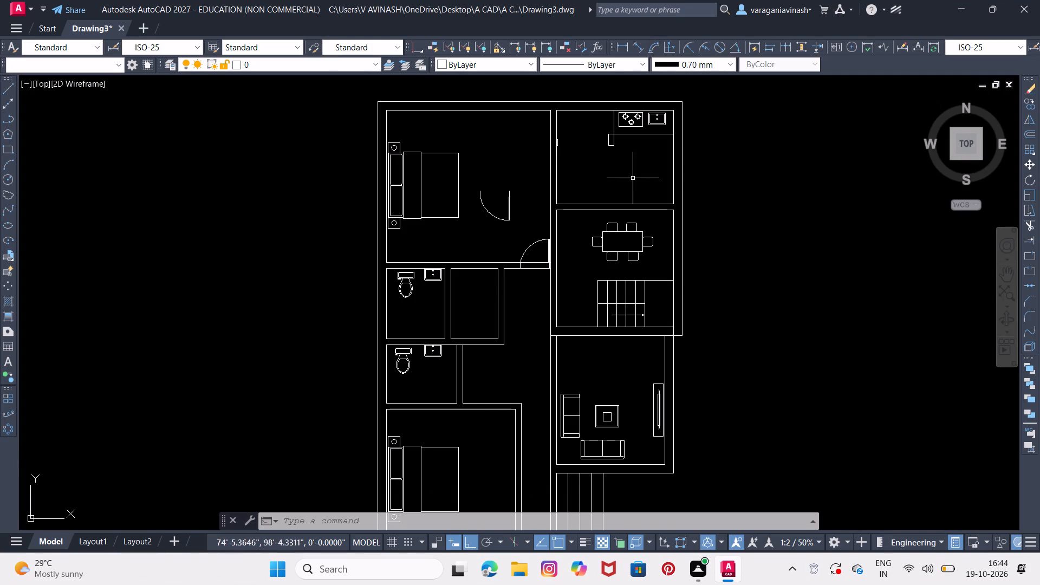
middle_drag(386, 238, 447, 207)
middle_drag(487, 193, 491, 157)
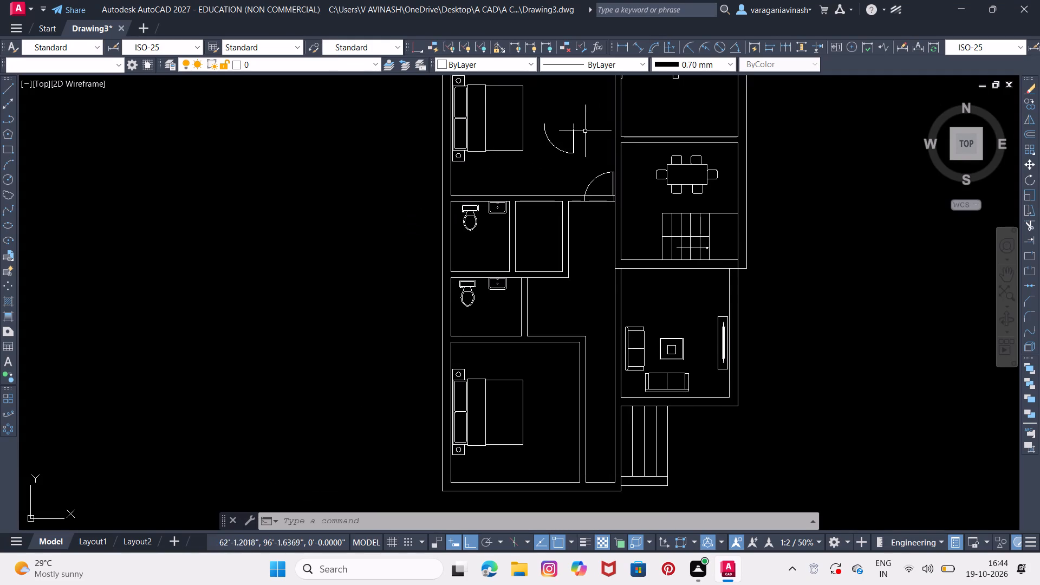
click(574, 133)
right_click(572, 134)
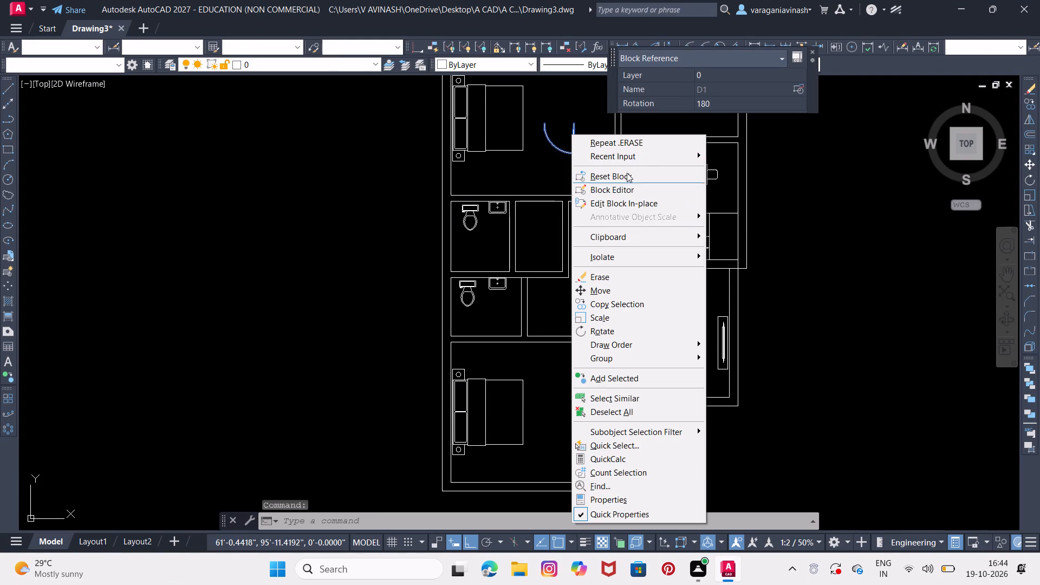
click(602, 296)
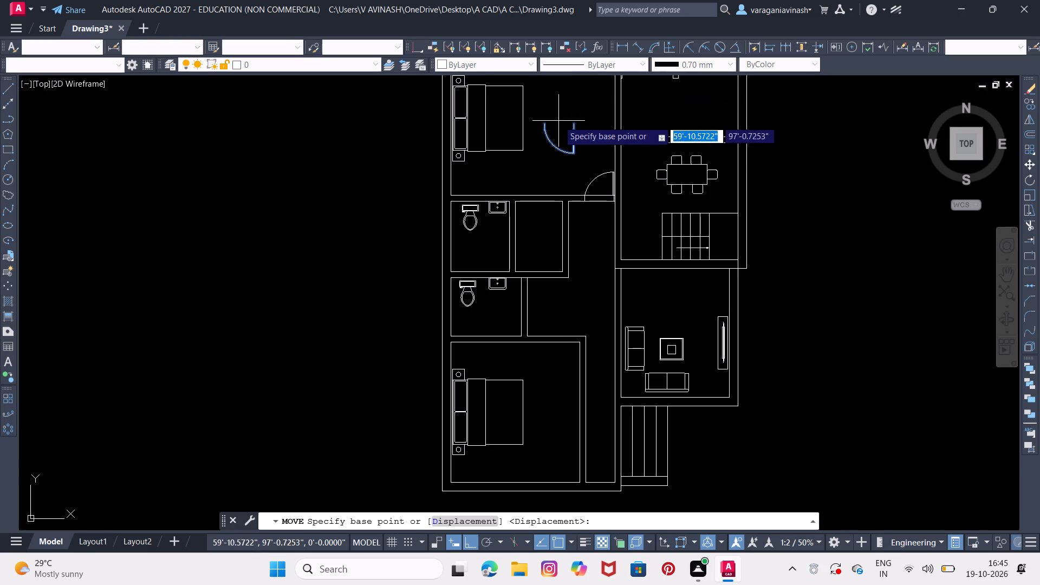
click(571, 123)
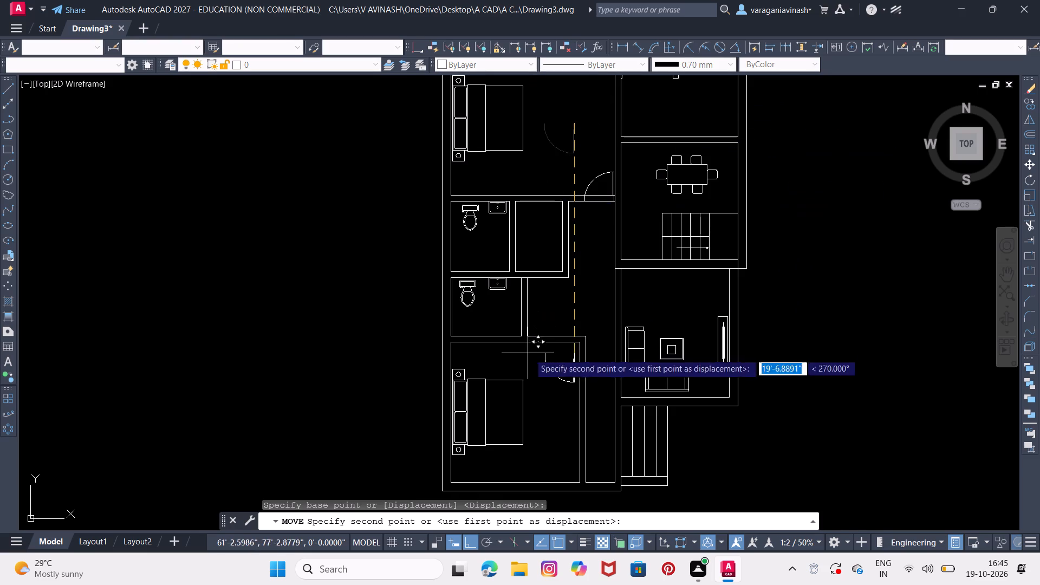
scroll(551, 327, up, 4)
middle_drag(697, 398, 695, 350)
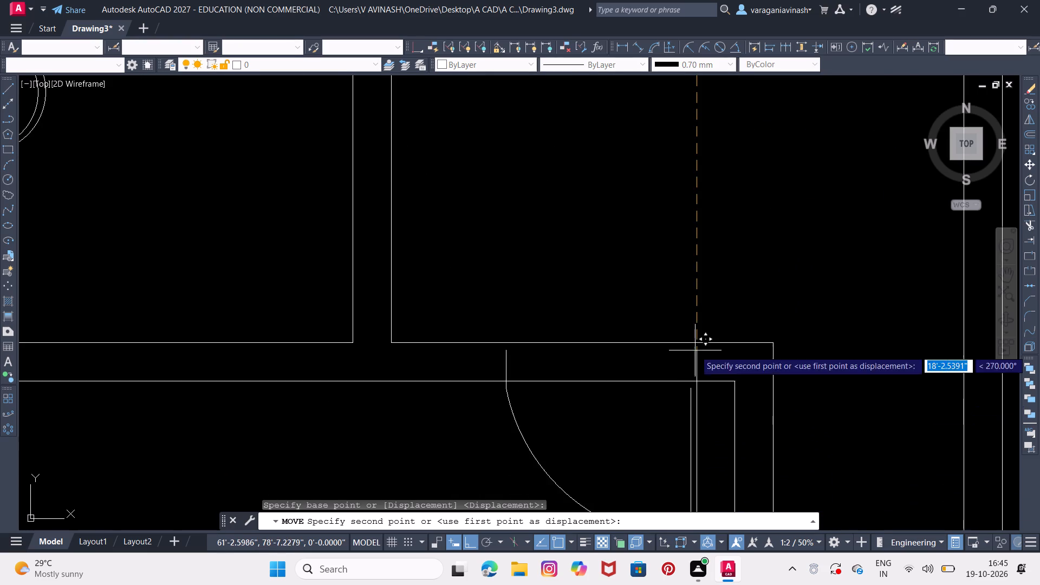
click(725, 385)
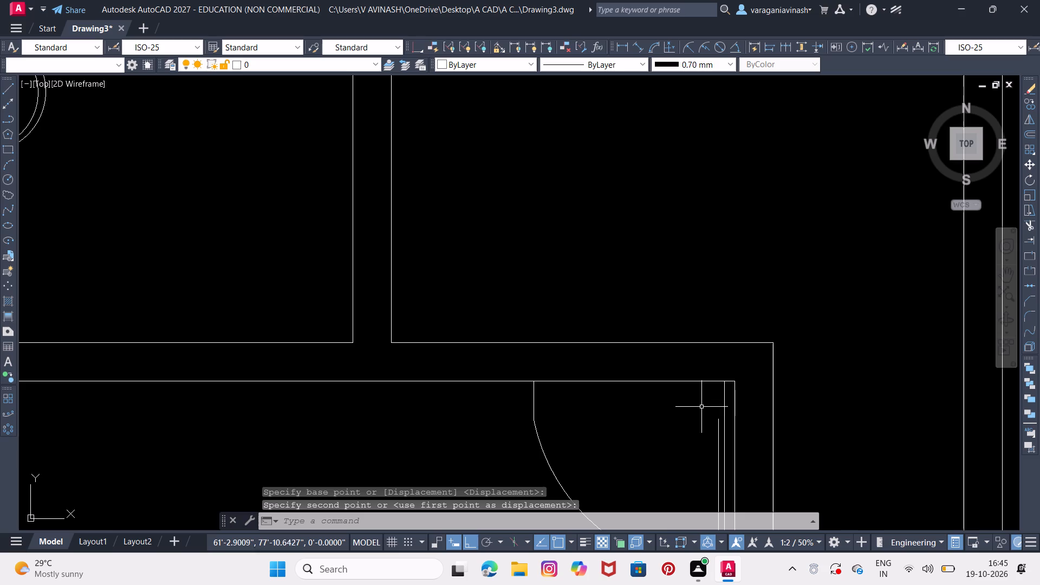
Move the lower bedroom's D1 door up 6 inches so its jamb lines span the top wall.
click(717, 427)
right_click(717, 427)
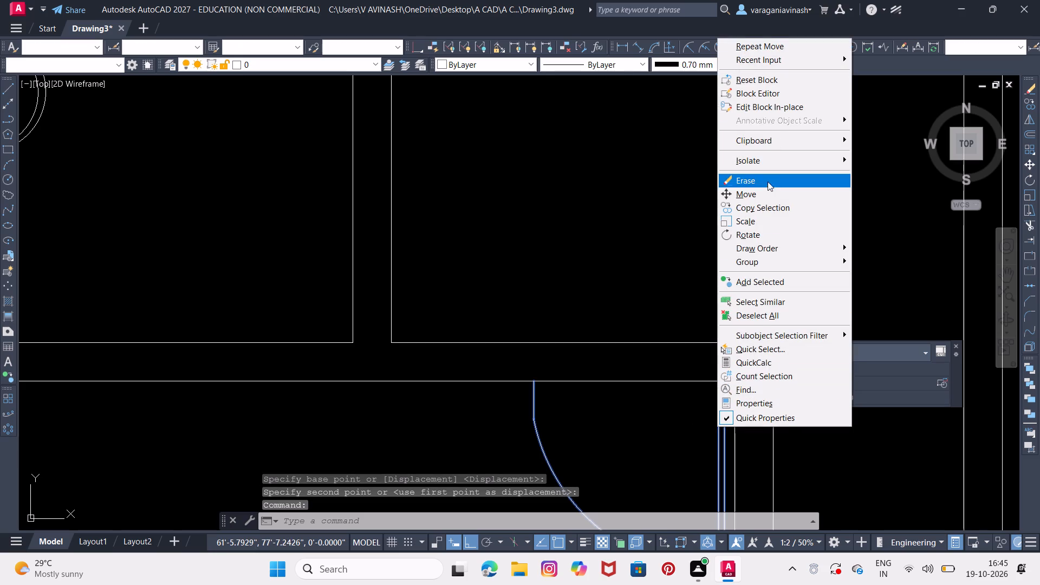
click(766, 187)
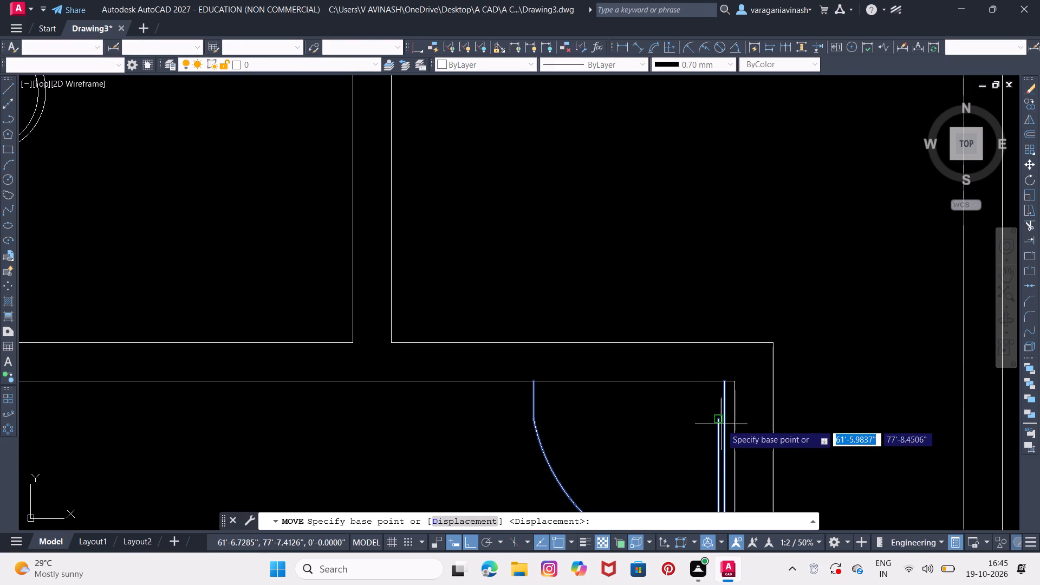
click(719, 422)
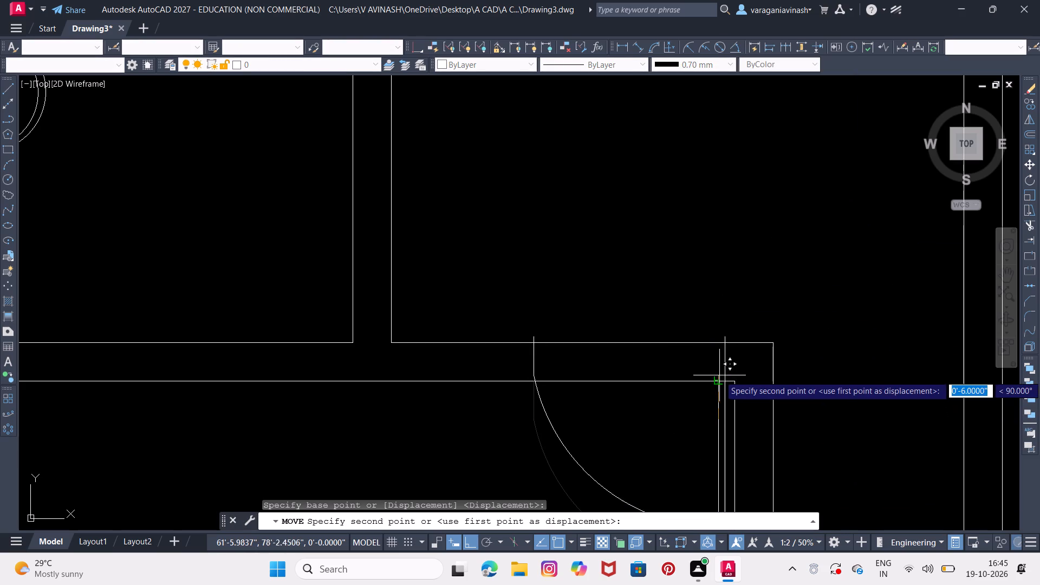
click(719, 378)
Copy the lower bedroom's D1 door and the large bedroom door's arc together, placing the D1 copy in the floor area beside the lower bed.
middle_drag(685, 233, 697, 128)
scroll(662, 144, down, 3)
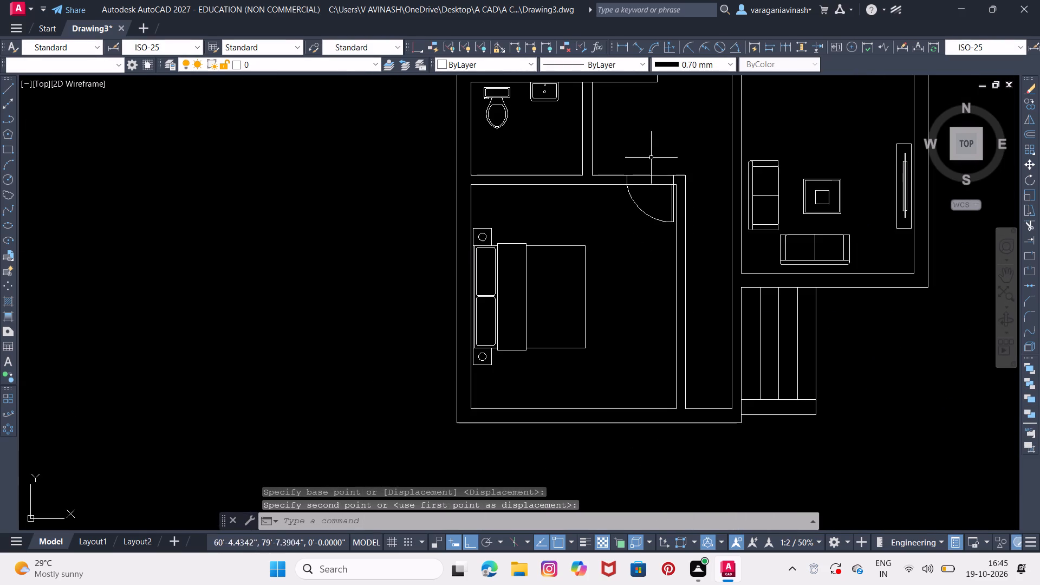
middle_drag(653, 163, 607, 247)
scroll(602, 250, down, 1)
middle_drag(628, 233, 588, 287)
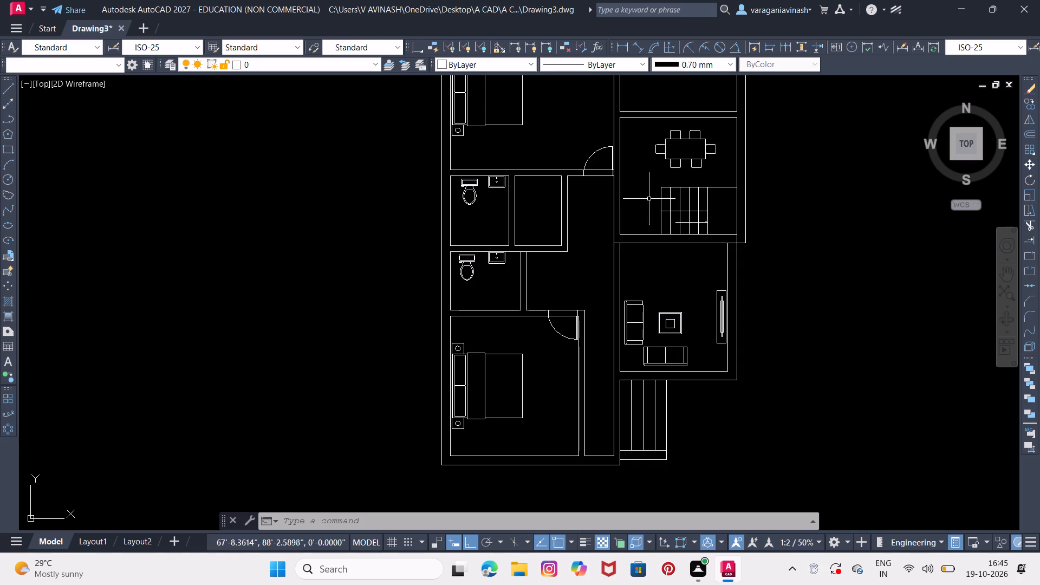
click(593, 152)
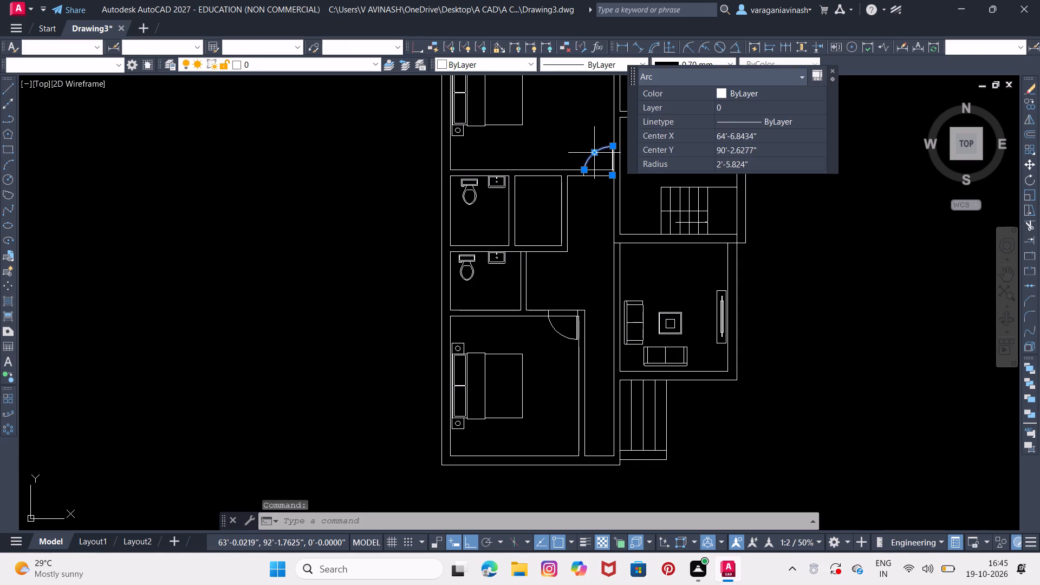
click(560, 331)
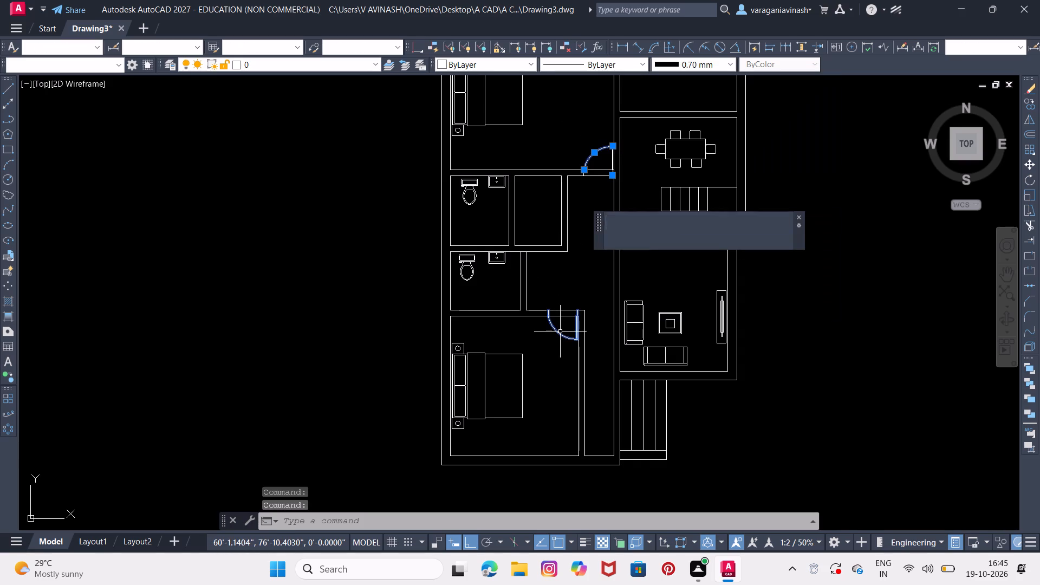
right_drag(560, 331, 551, 388)
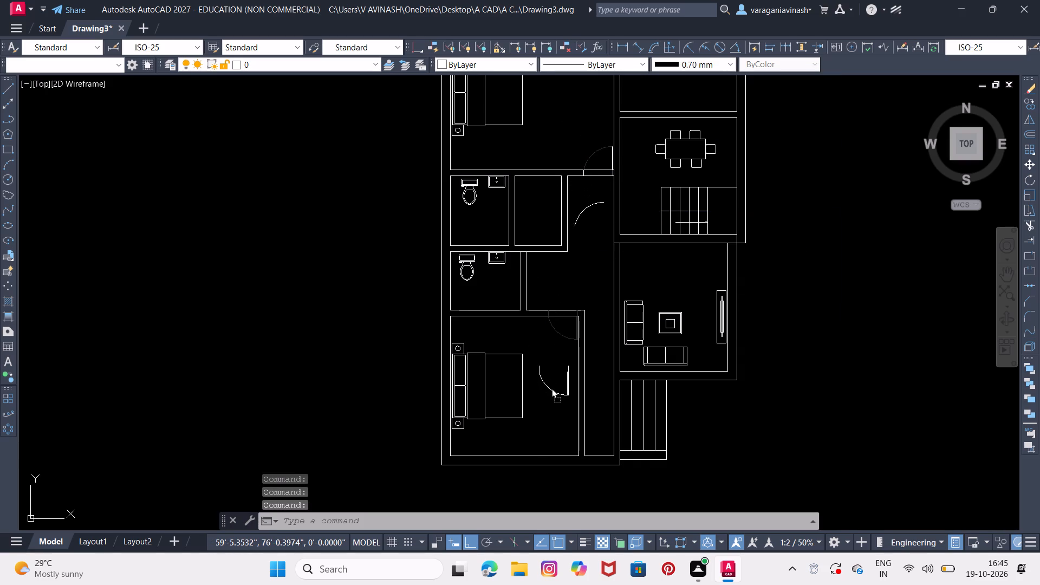
right_drag(551, 388, 549, 387)
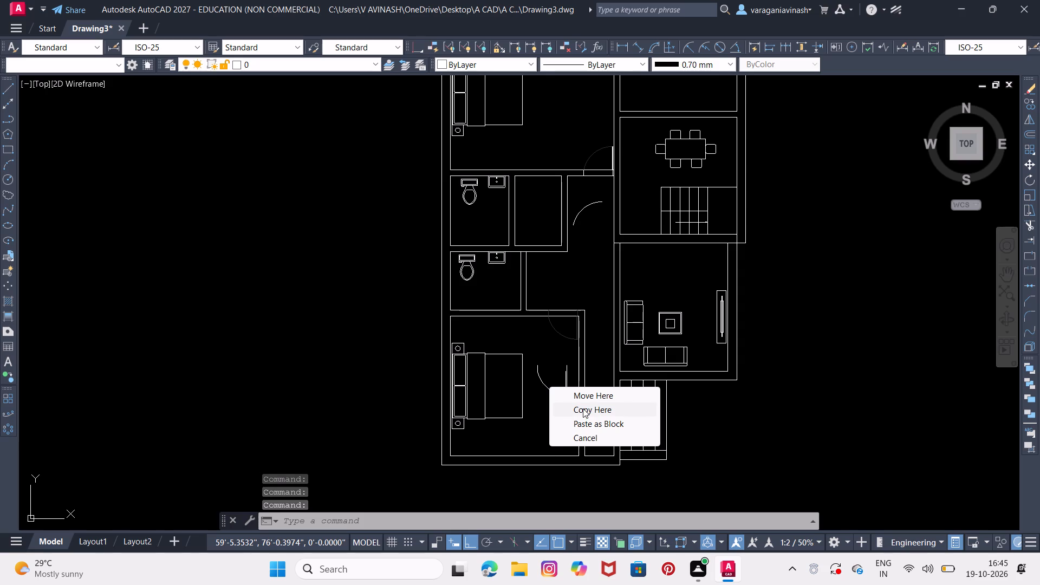
click(583, 408)
Rotate the copied D1 door beside the lower bed 90 degrees clockwise about the open end of its arc.
click(565, 382)
right_click(565, 382)
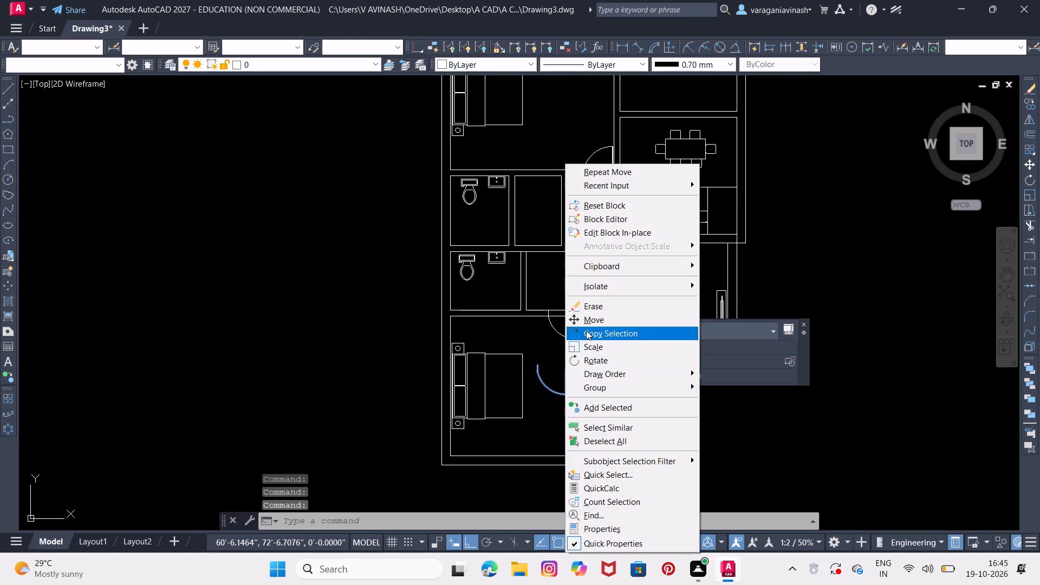
click(579, 360)
click(534, 365)
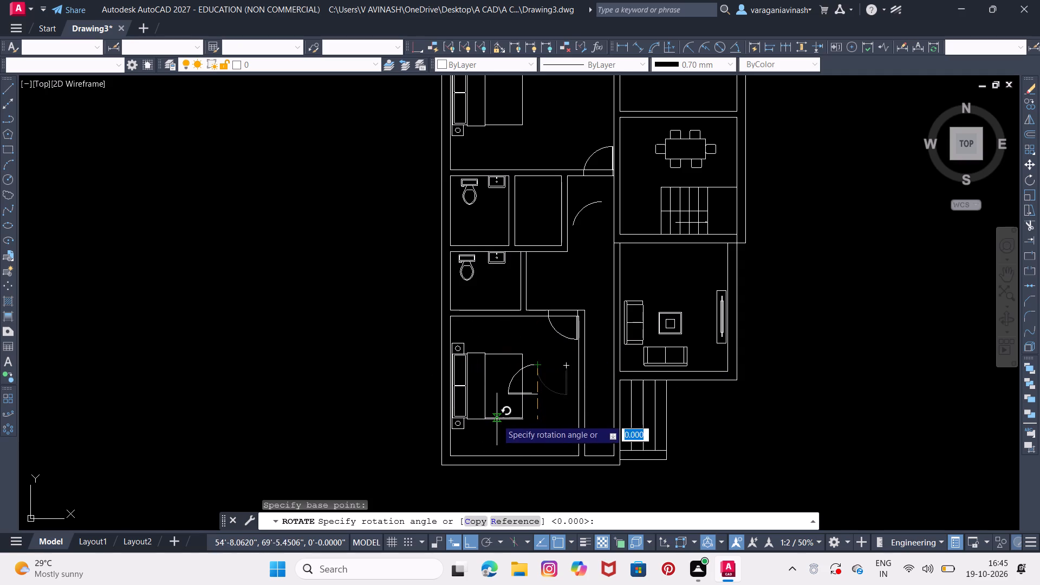
click(522, 433)
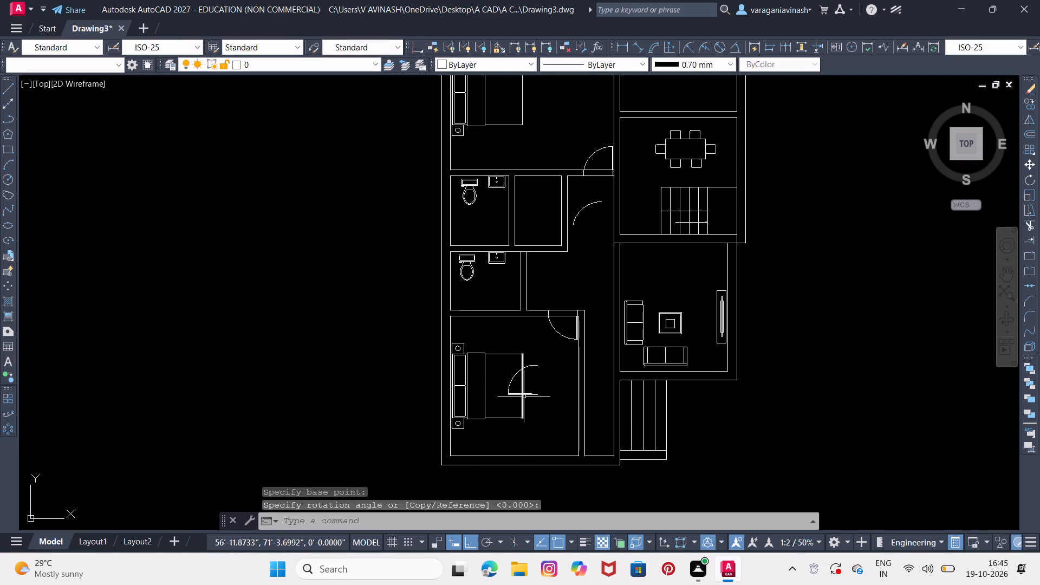
Move the rotated D1 door from its leaf's inner end onto the corridor's outer wall beside the entrance steps, near the corridor's lower end.
click(524, 396)
right_click(538, 392)
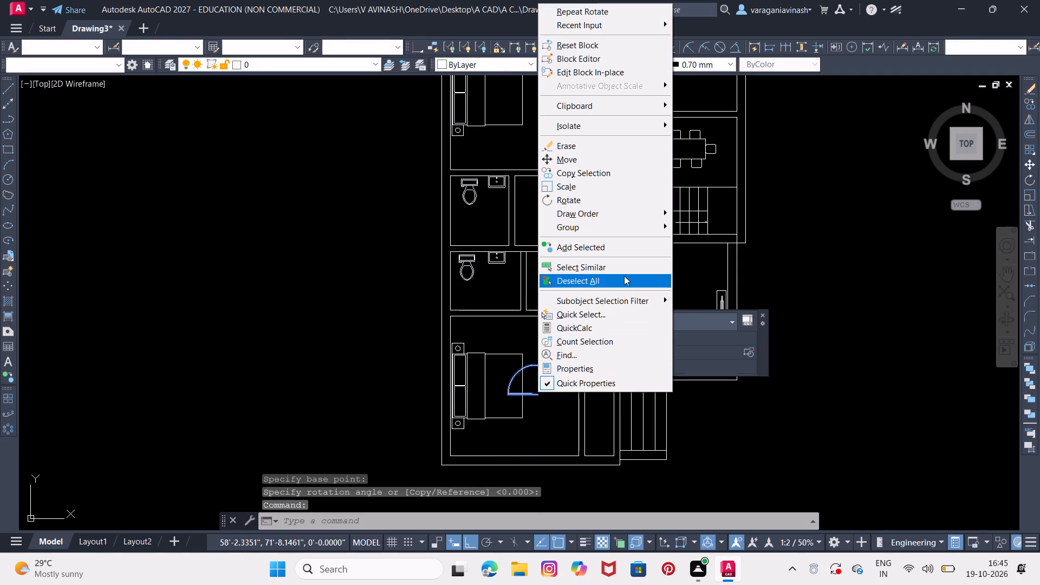
click(609, 161)
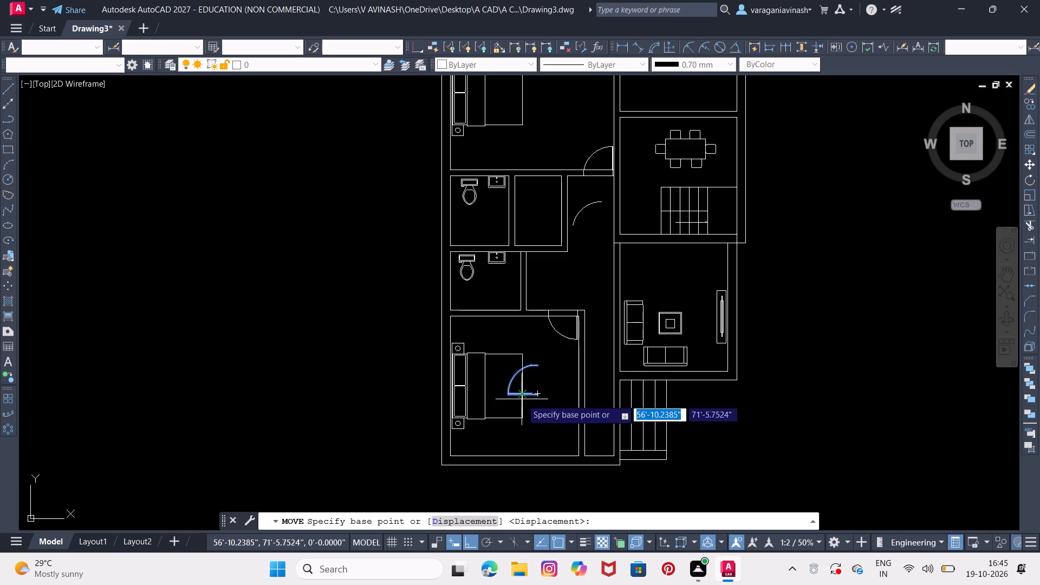
scroll(527, 401, up, 5)
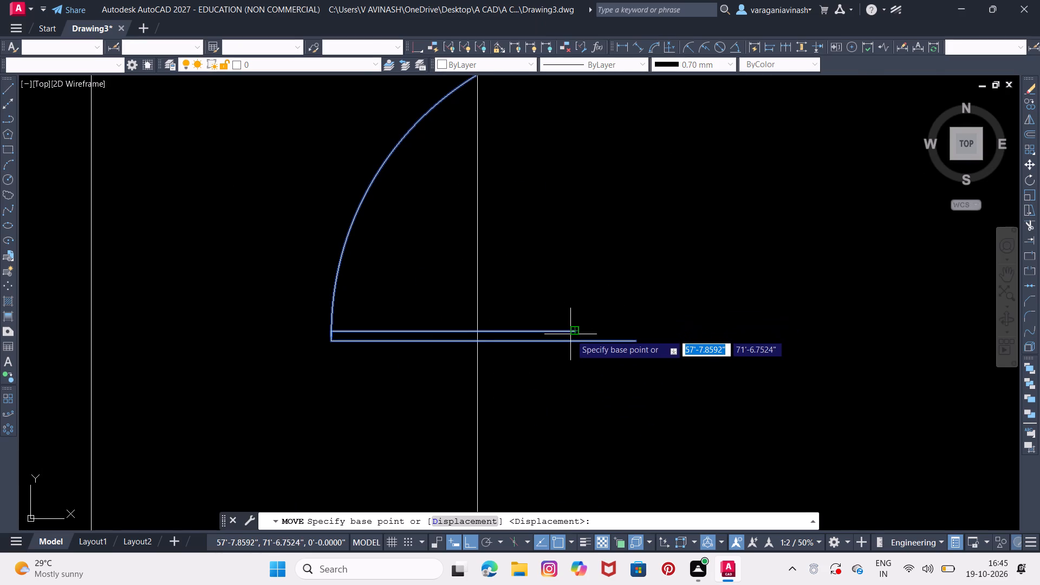
click(570, 334)
scroll(610, 332, down, 4)
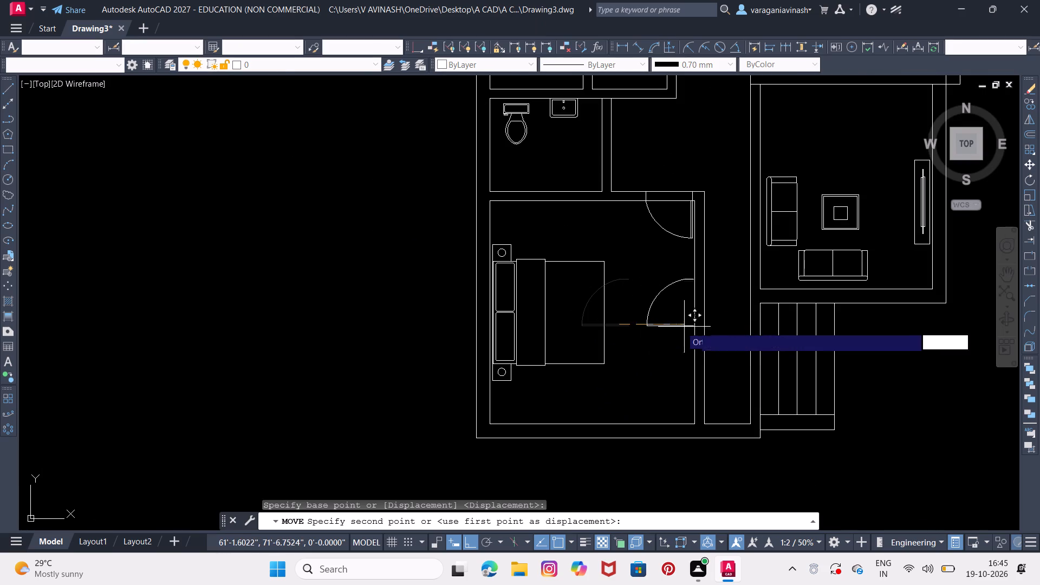
middle_drag(699, 327, 576, 307)
scroll(626, 353, up, 3)
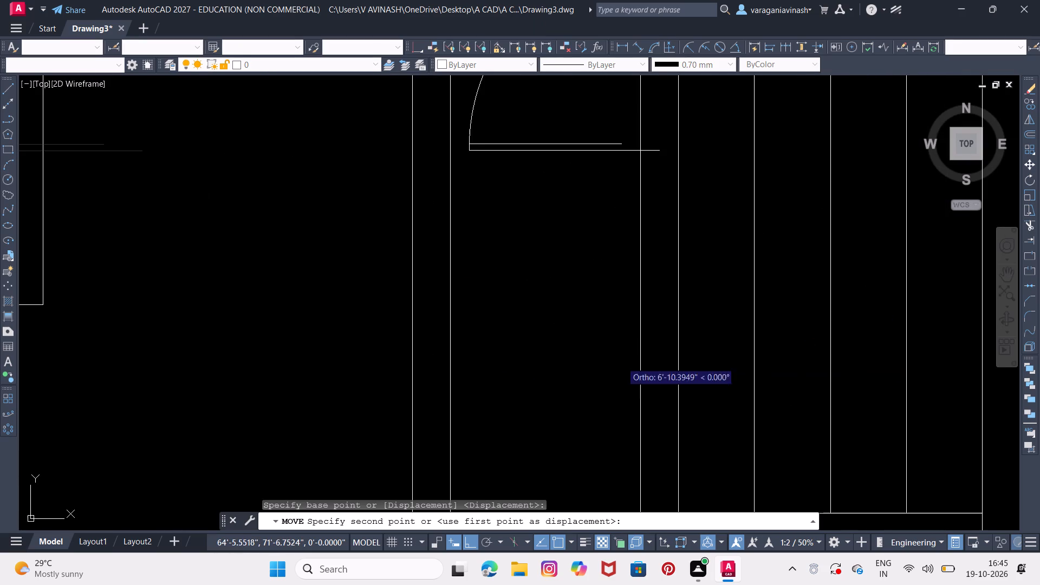
scroll(629, 381, down, 1)
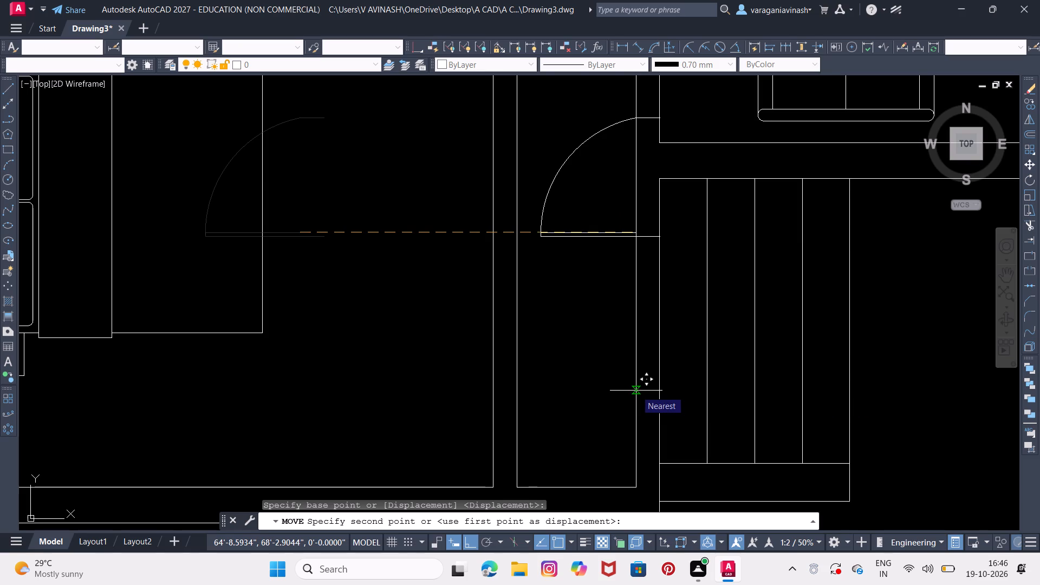
click(636, 391)
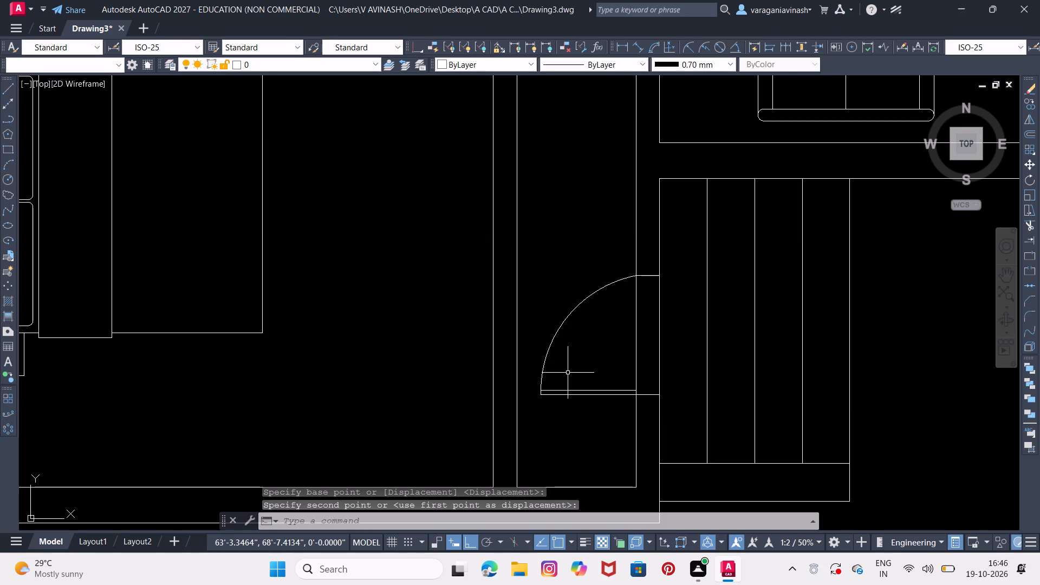
Erase the stray door arc copied into the corridor below the large bedroom's door.
scroll(567, 373, down, 3)
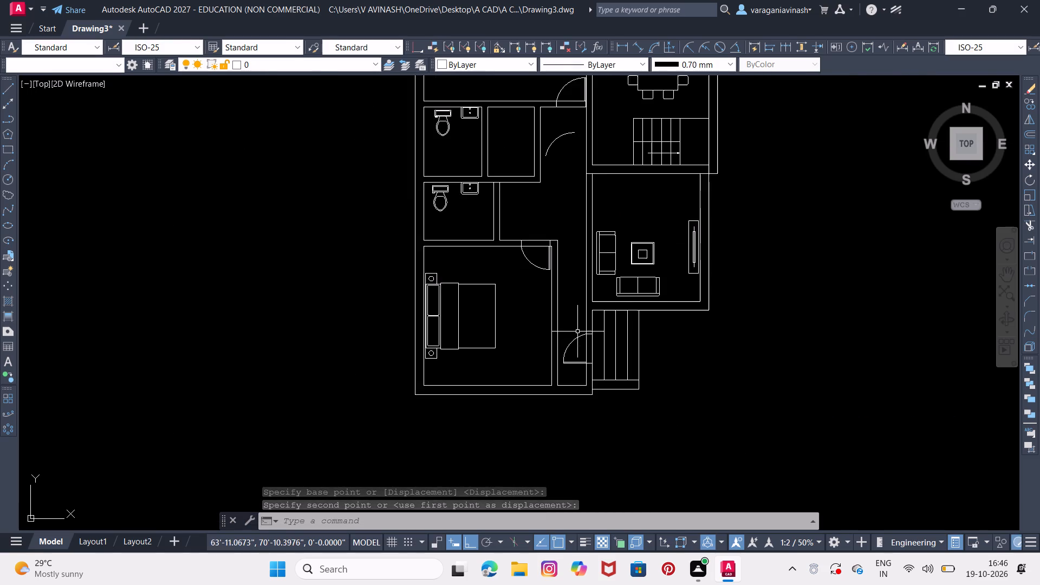
middle_drag(573, 344, 514, 433)
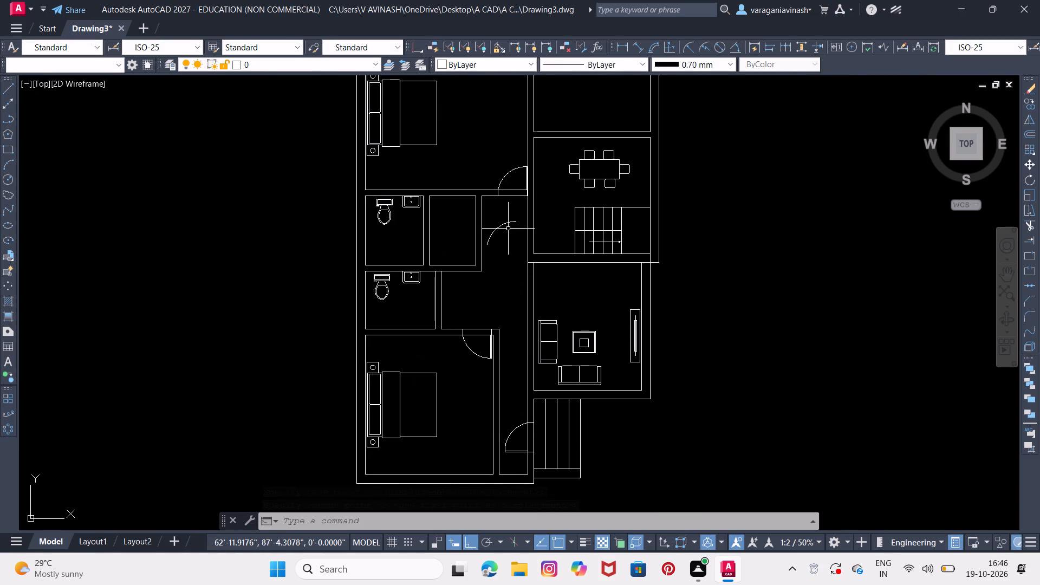
click(506, 225)
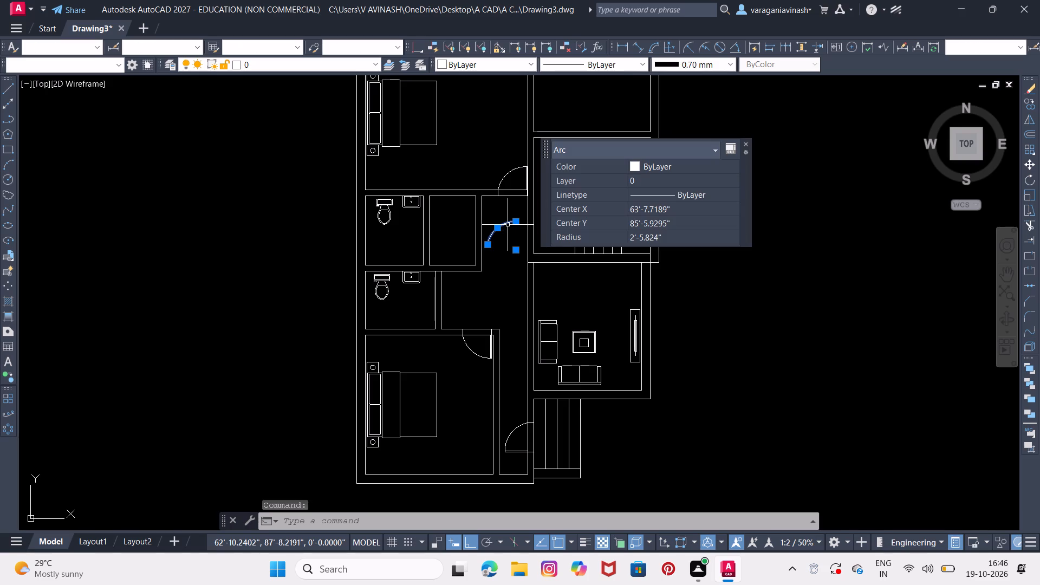
key(Delete)
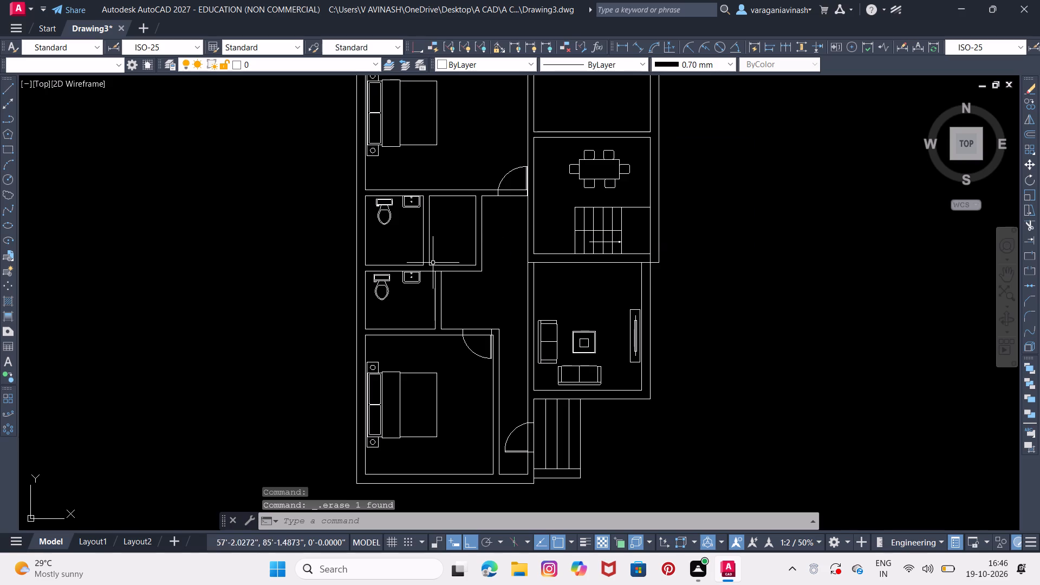
Copy the lower bedroom's D1 door into the open corridor area above it, beside the lower toilet.
click(467, 348)
right_drag(467, 348, 500, 311)
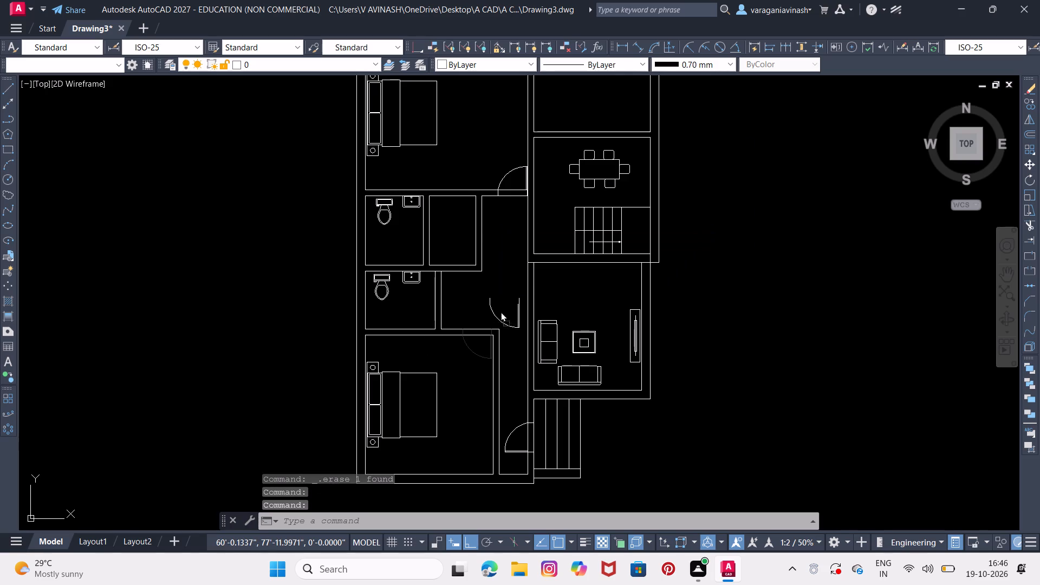
right_drag(500, 311, 480, 297)
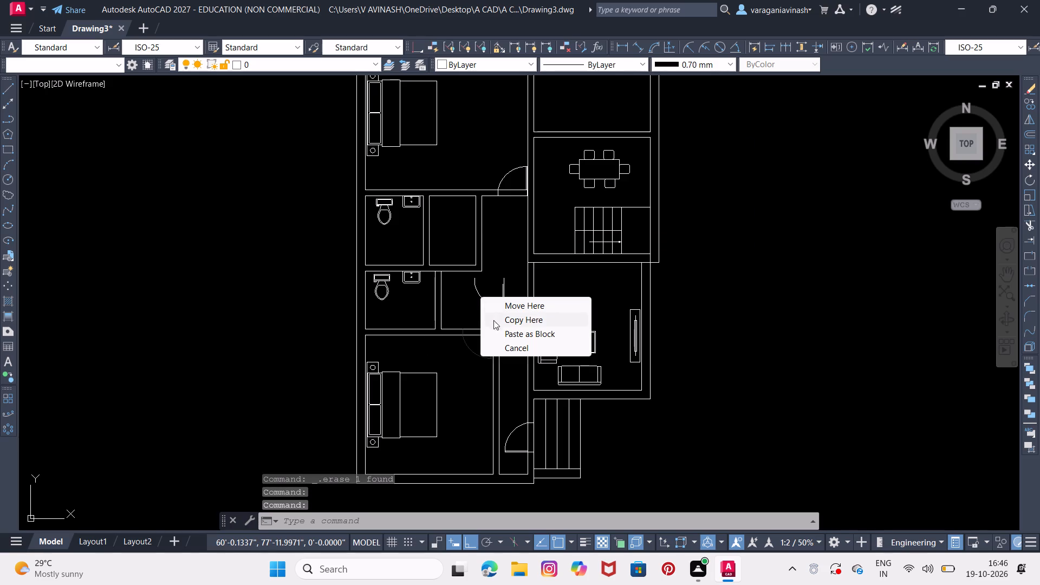
click(512, 320)
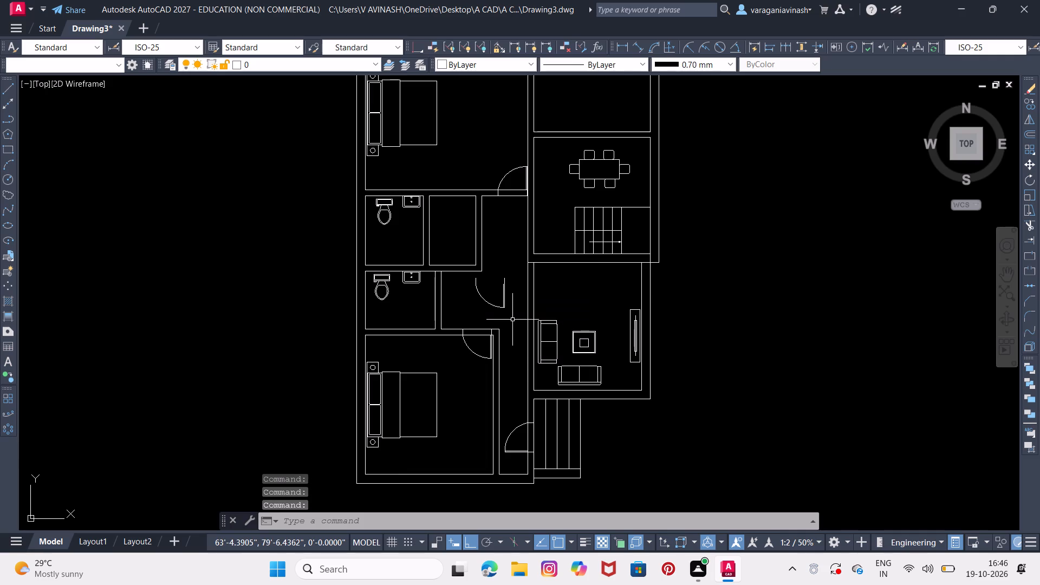
Mirror the D1 door copied in the open corridor area about its vertical leaf edge, erasing the source door.
click(503, 285)
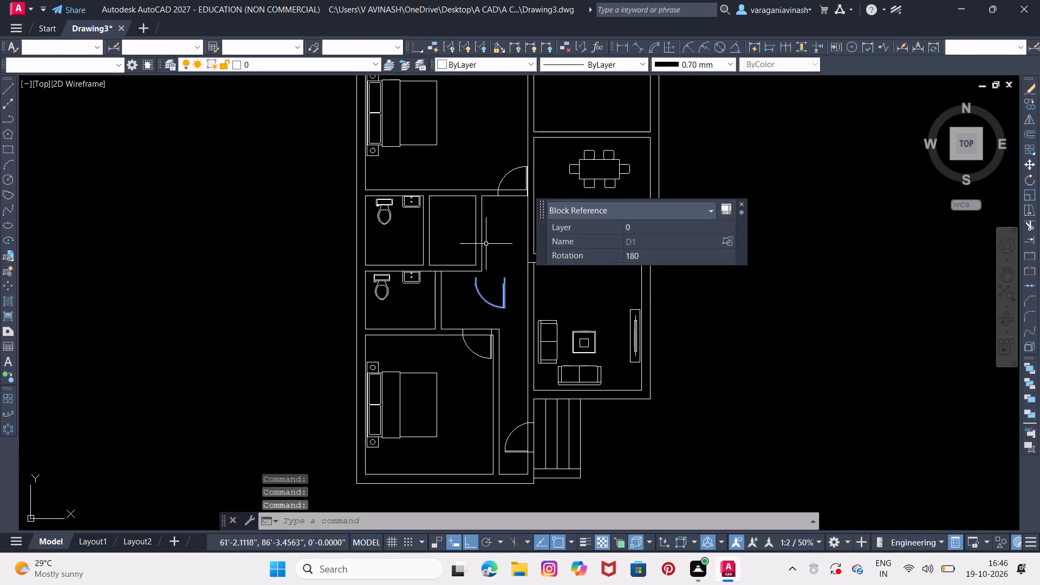
right_click(497, 282)
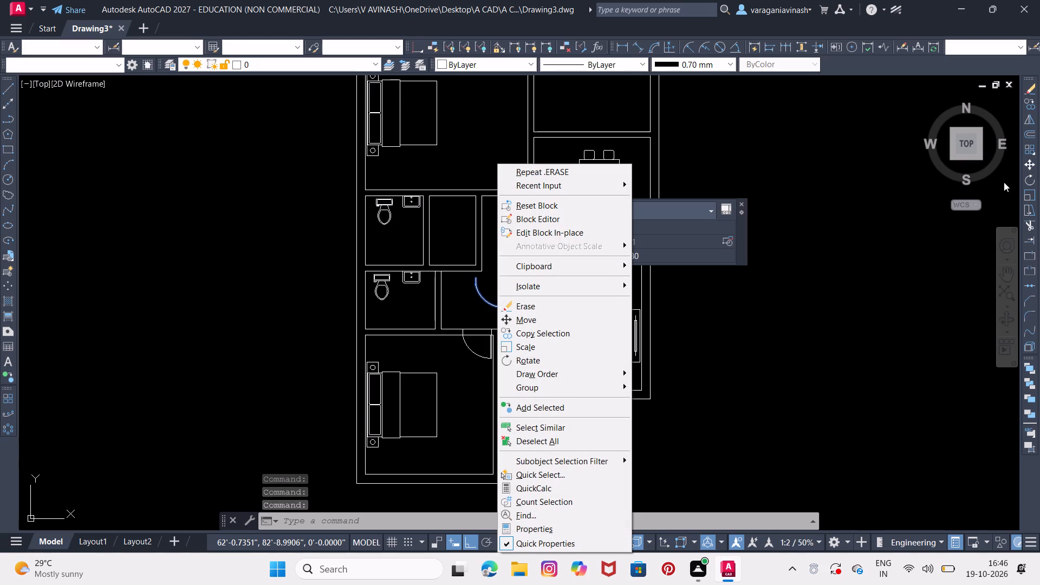
click(1030, 117)
click(1030, 117)
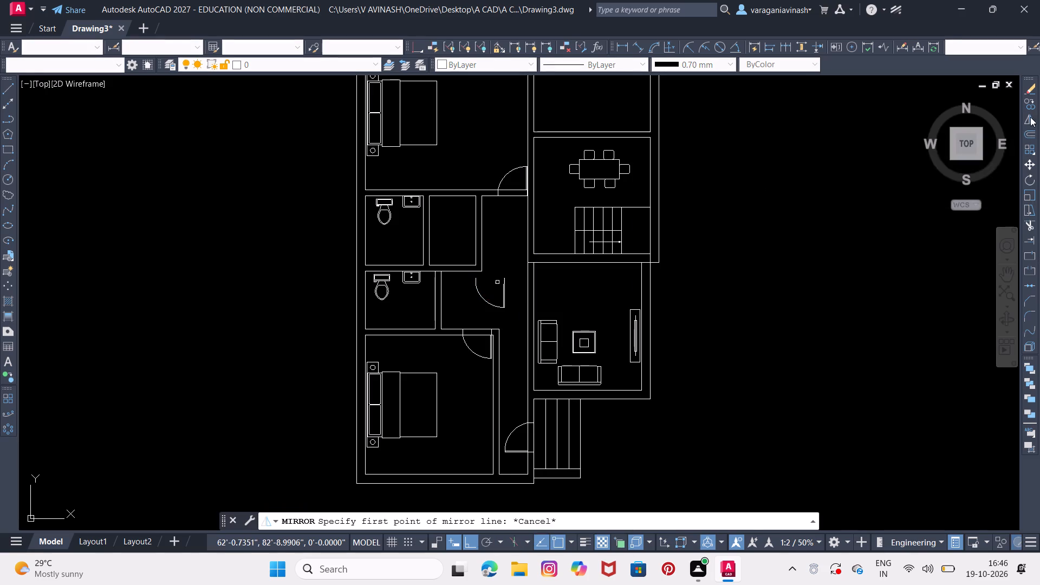
click(504, 289)
right_click(504, 289)
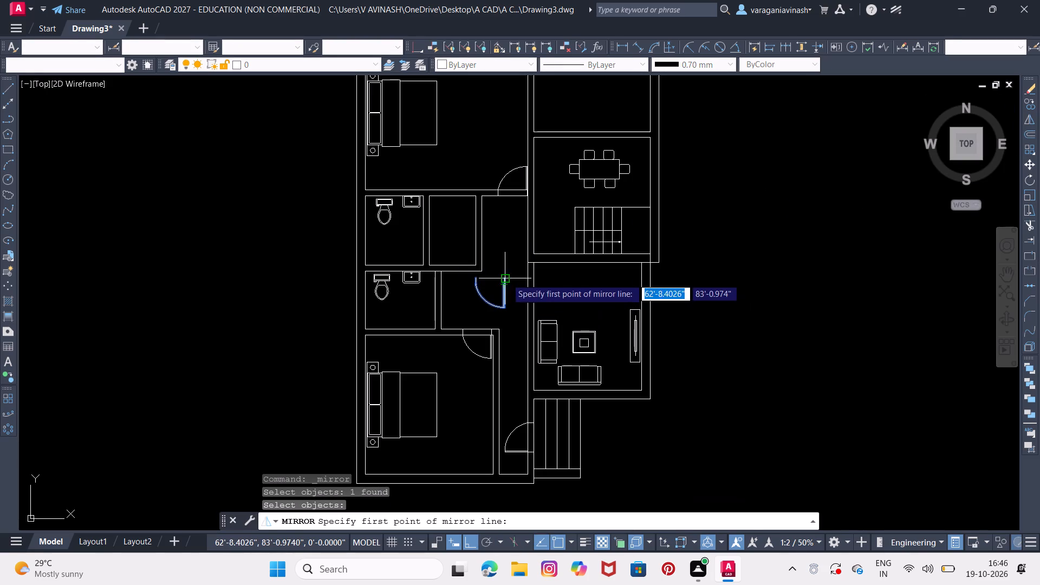
click(506, 276)
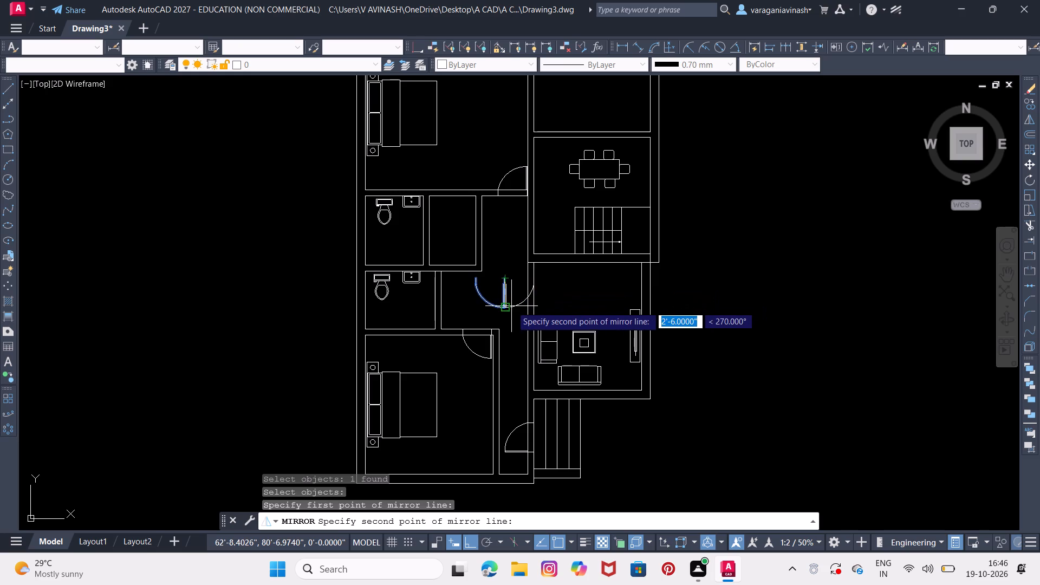
click(507, 309)
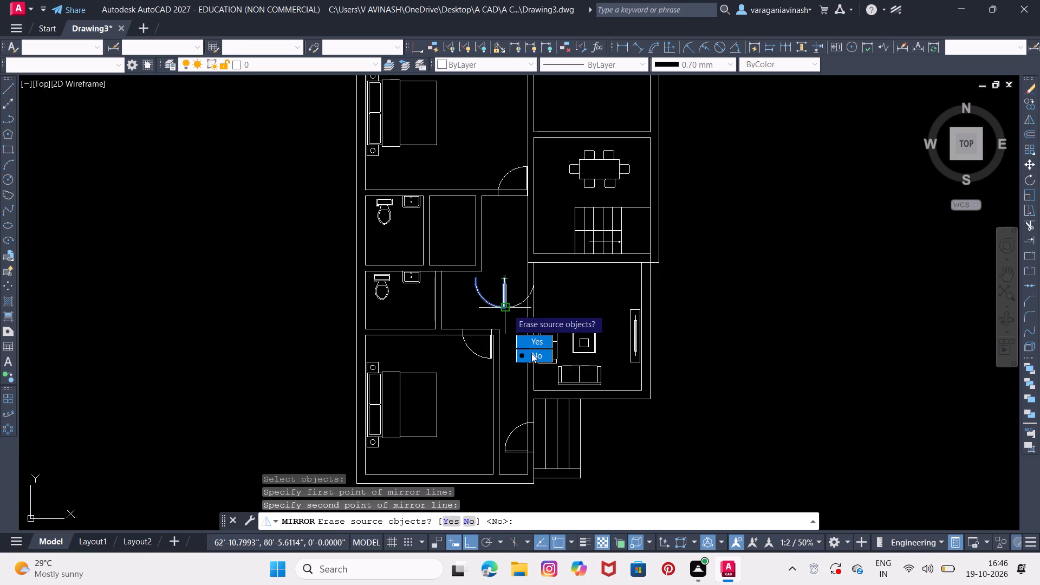
drag(529, 337, 507, 309)
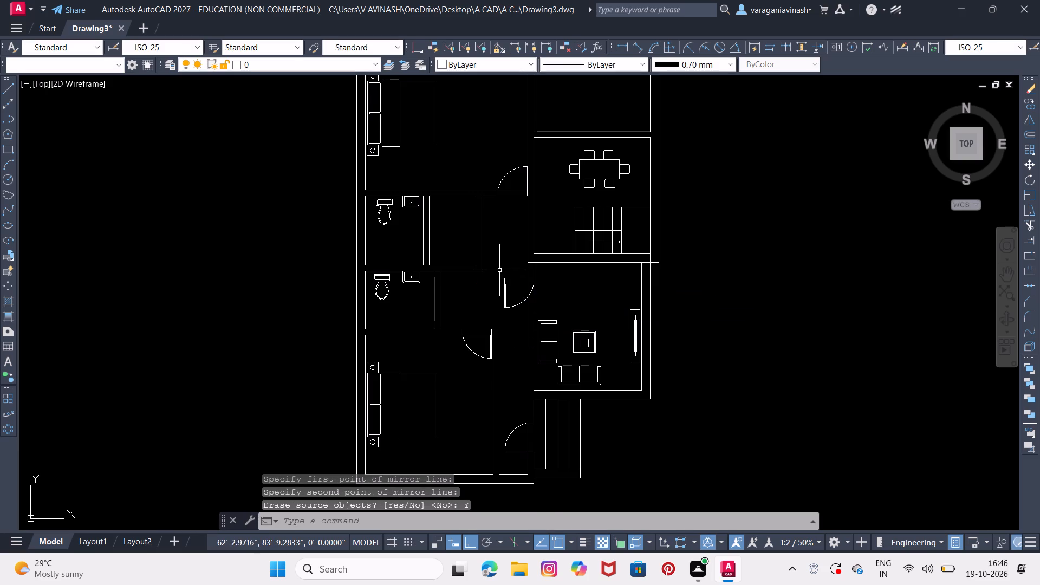
Move the mirrored D1 door from its leaf's upper inner corner onto the living room's upper wall, just inside the corridor-side corner.
click(506, 273)
click(501, 295)
right_click(500, 295)
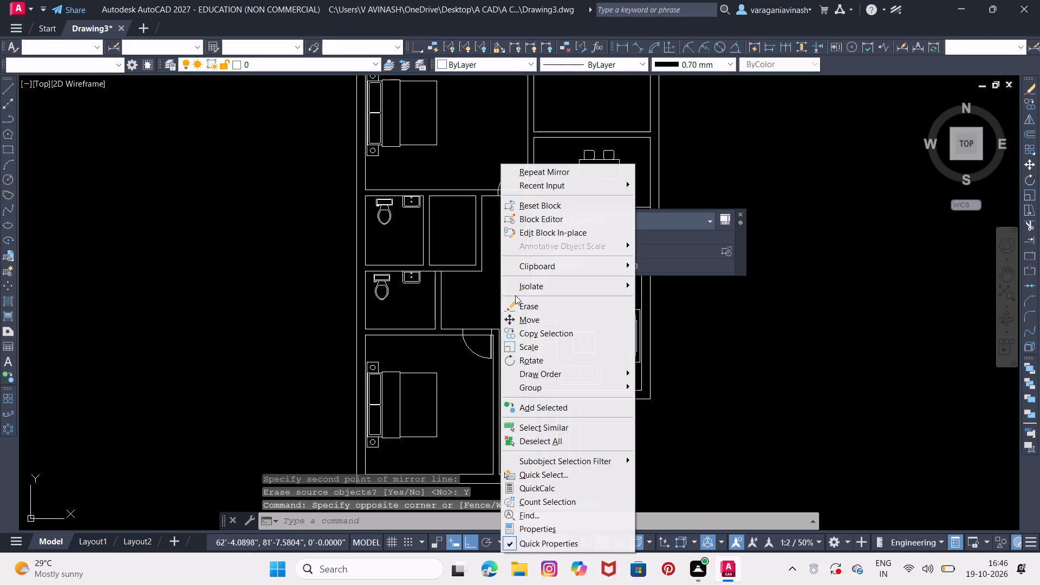
click(527, 314)
scroll(500, 306, up, 3)
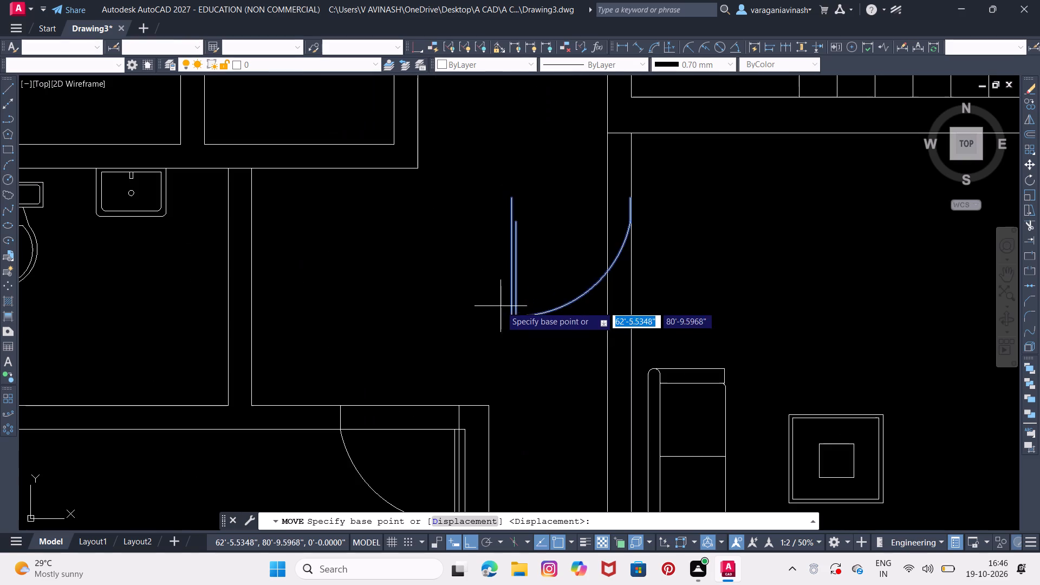
click(512, 224)
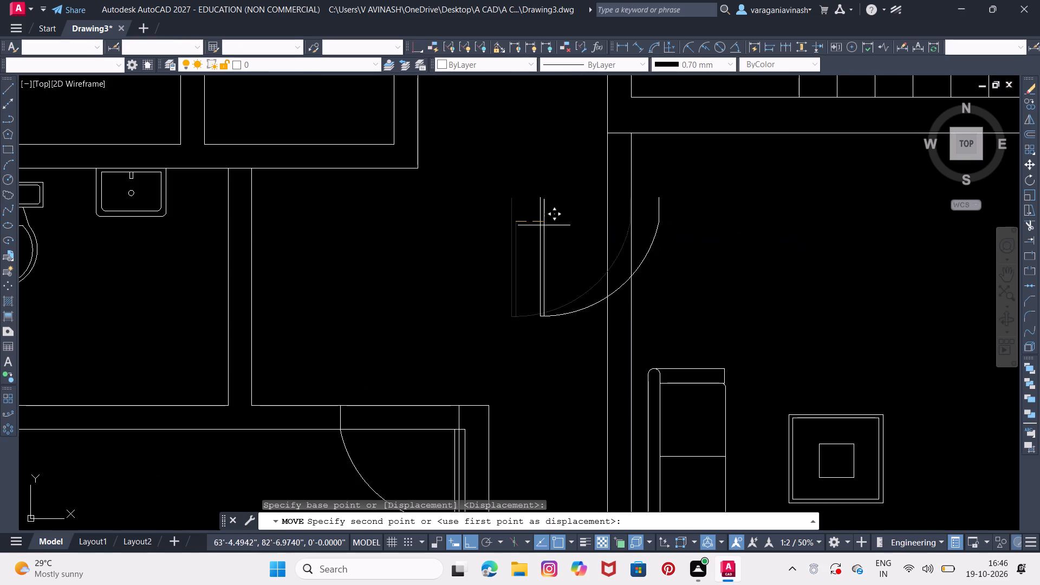
middle_drag(634, 151, 555, 256)
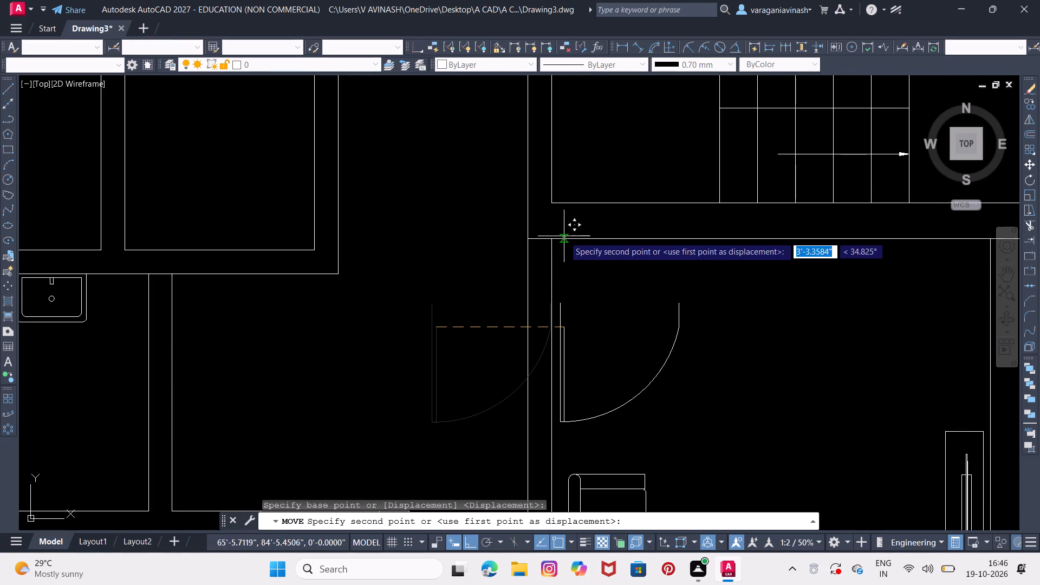
click(564, 236)
middle_drag(584, 248, 530, 324)
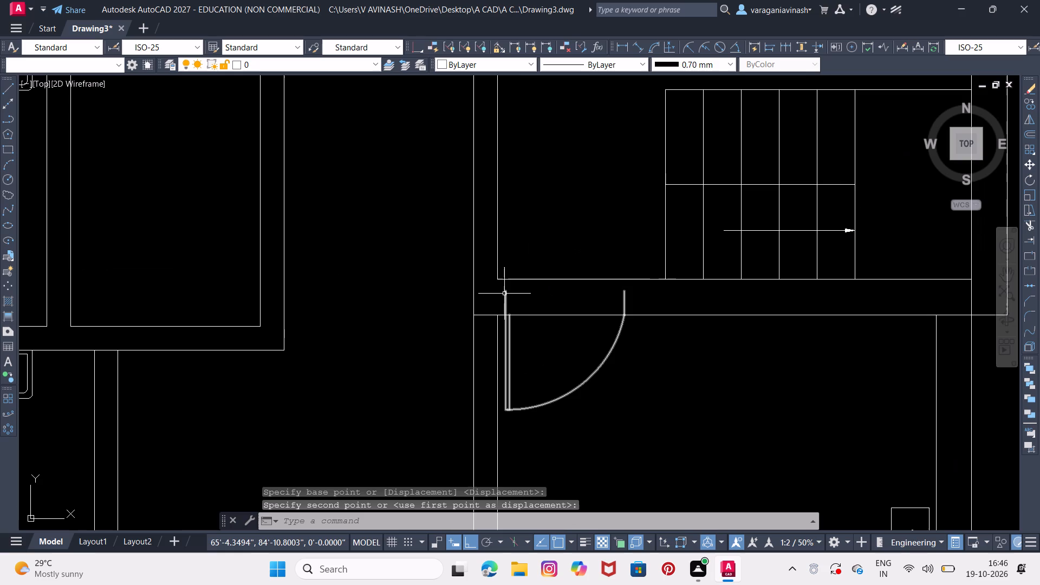
Draw two vertical lines about 3" long extending both jambs of the living room door up to the dining room's lower wall line.
click(504, 294)
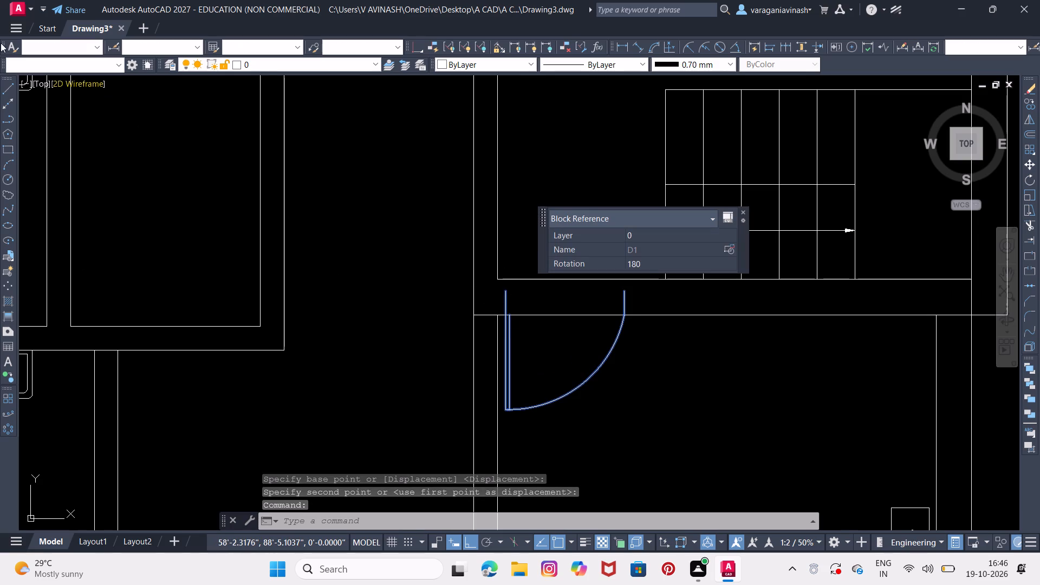
click(6, 89)
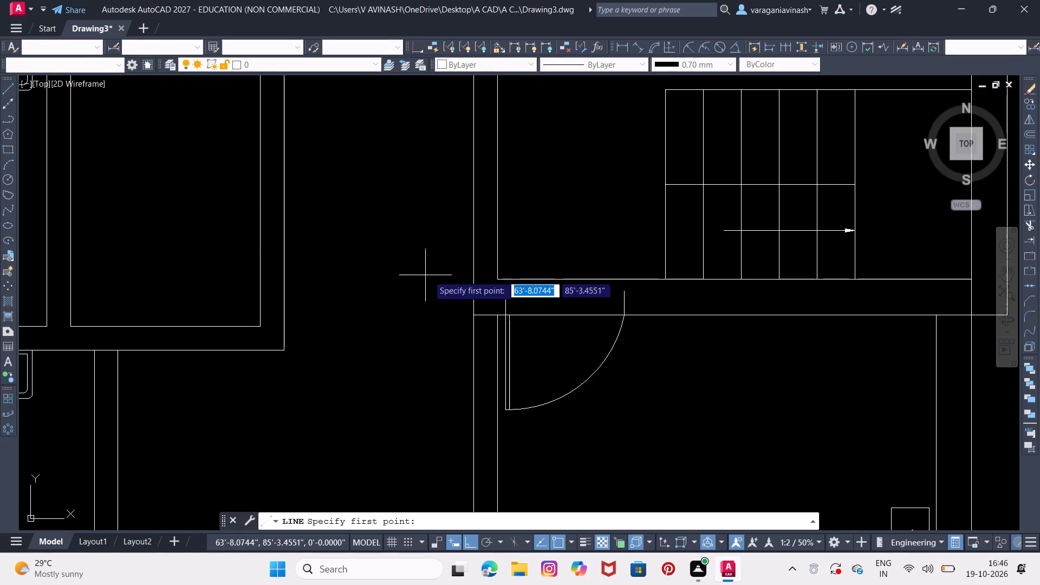
click(505, 296)
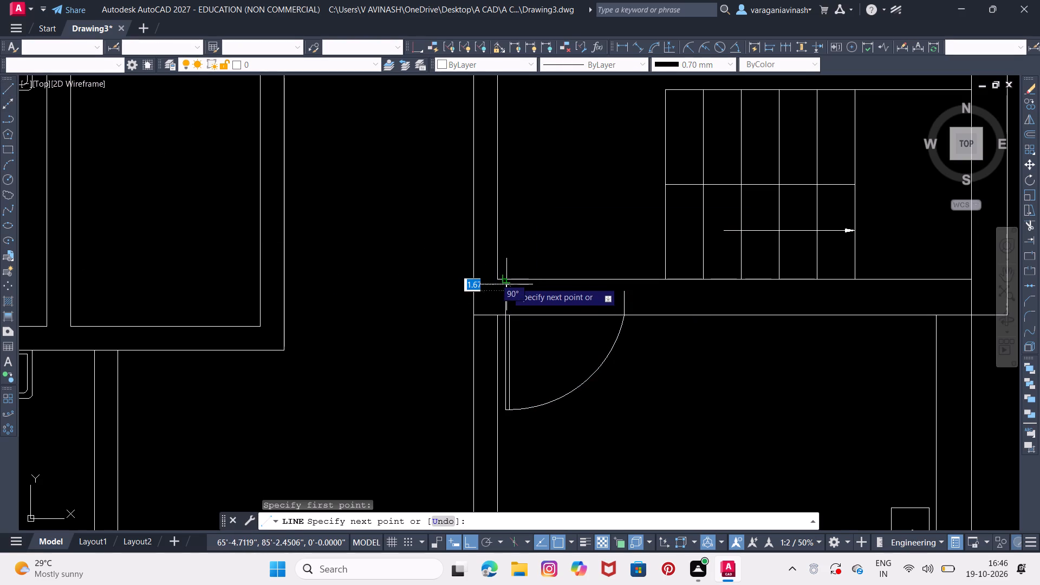
click(506, 282)
right_click(506, 282)
click(524, 284)
right_click(524, 284)
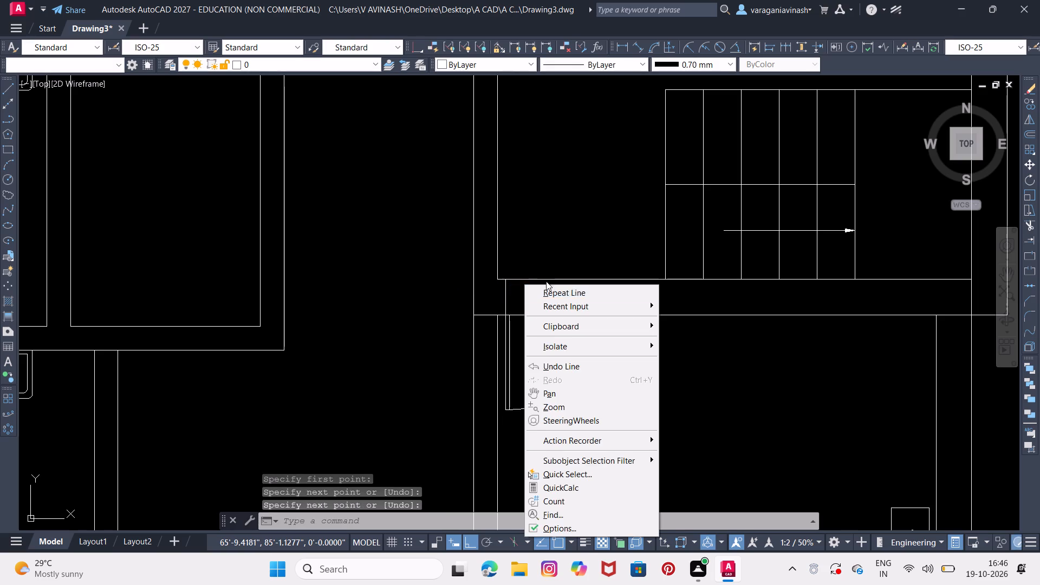
click(547, 290)
click(621, 293)
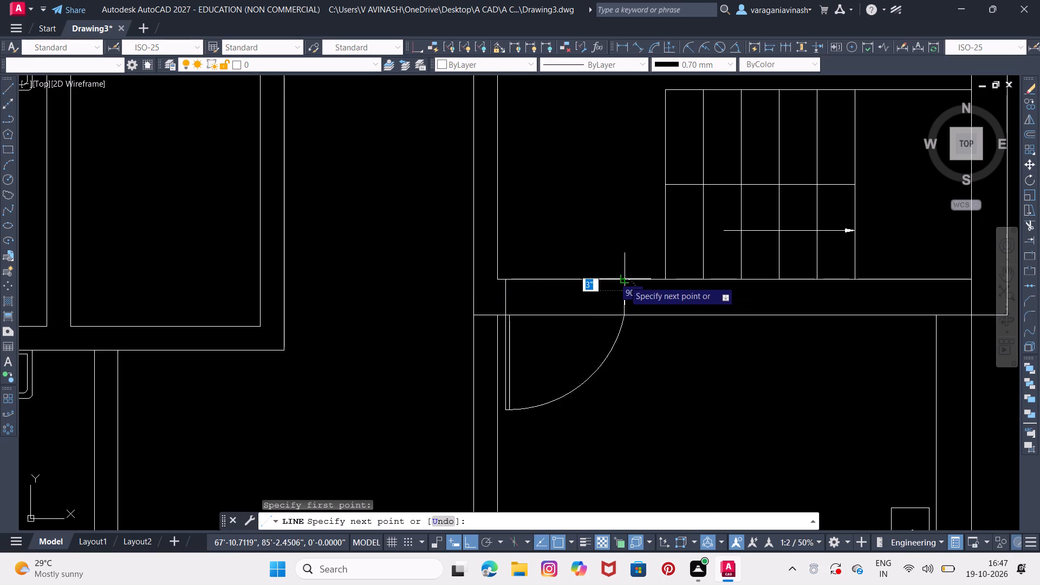
click(624, 281)
right_click(624, 281)
click(639, 286)
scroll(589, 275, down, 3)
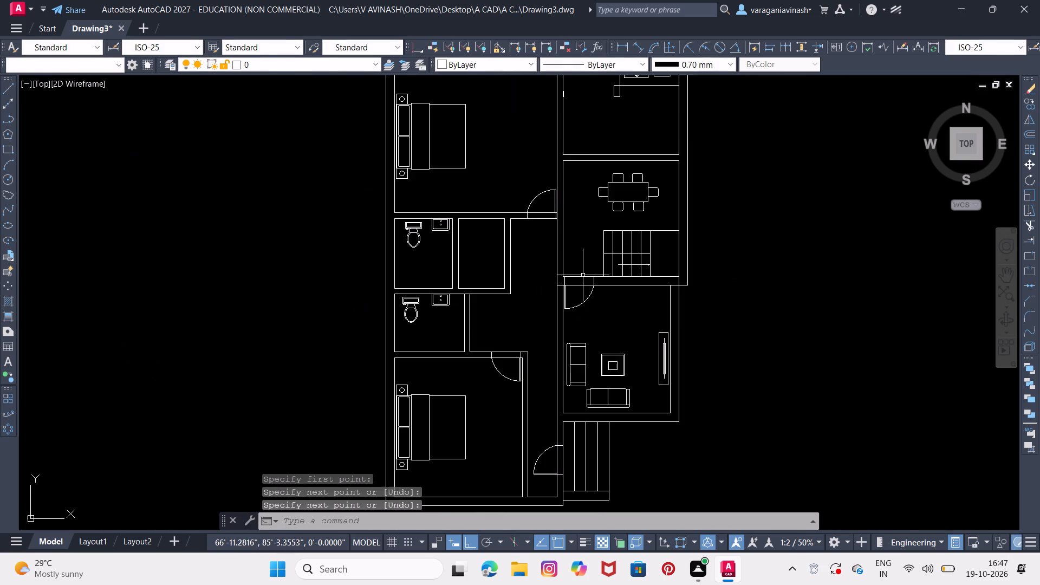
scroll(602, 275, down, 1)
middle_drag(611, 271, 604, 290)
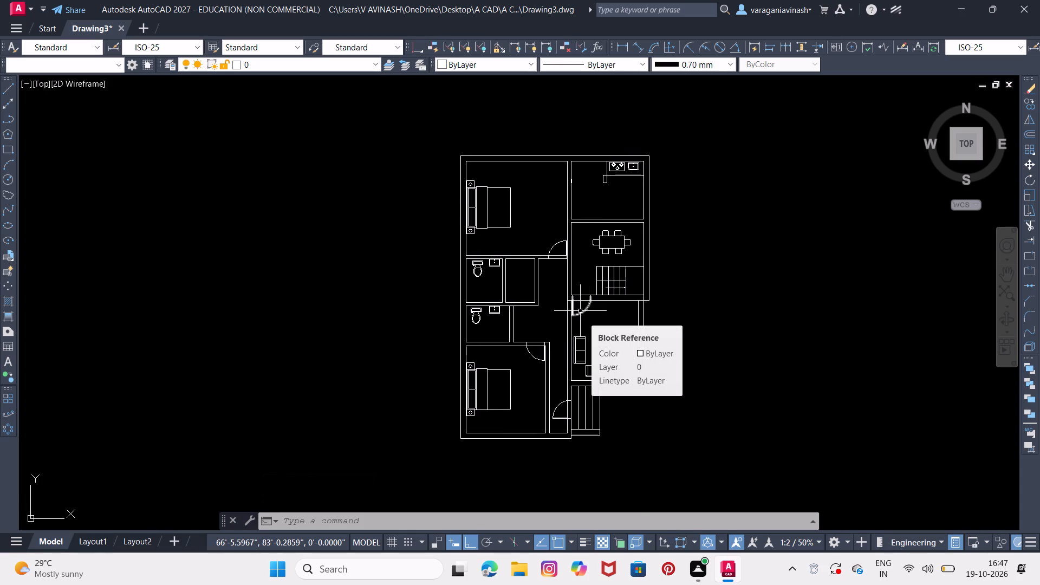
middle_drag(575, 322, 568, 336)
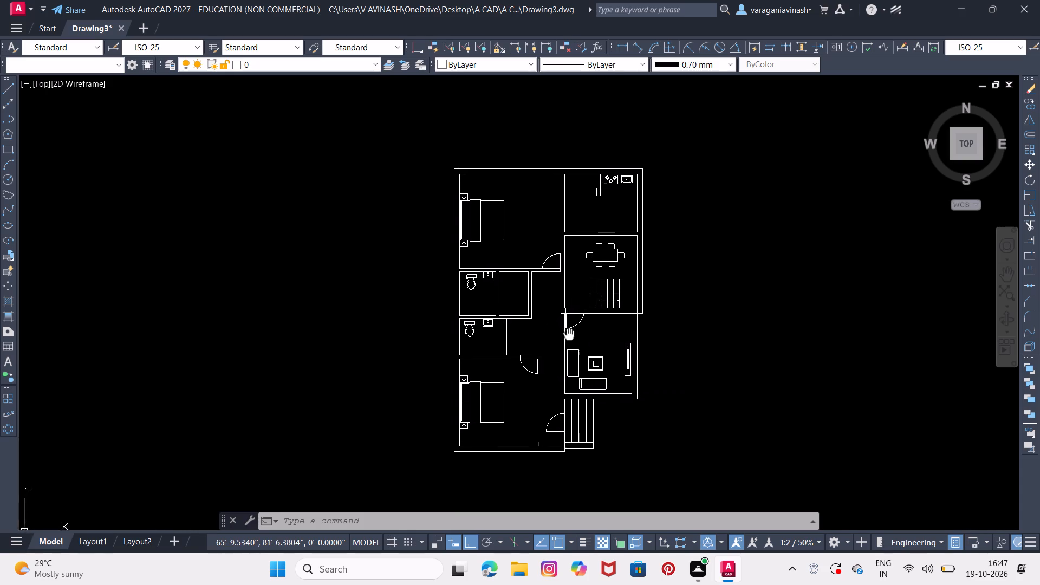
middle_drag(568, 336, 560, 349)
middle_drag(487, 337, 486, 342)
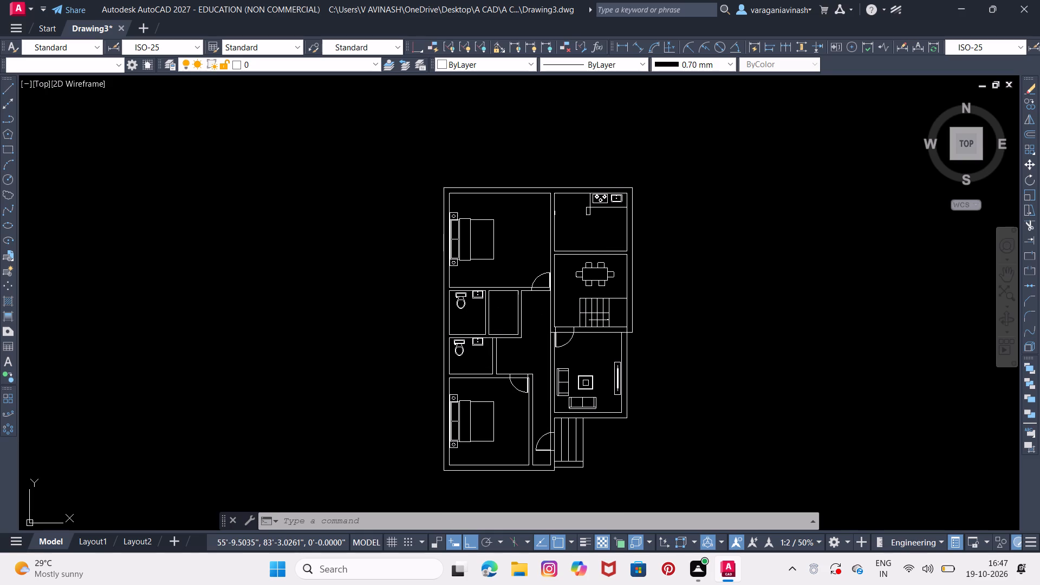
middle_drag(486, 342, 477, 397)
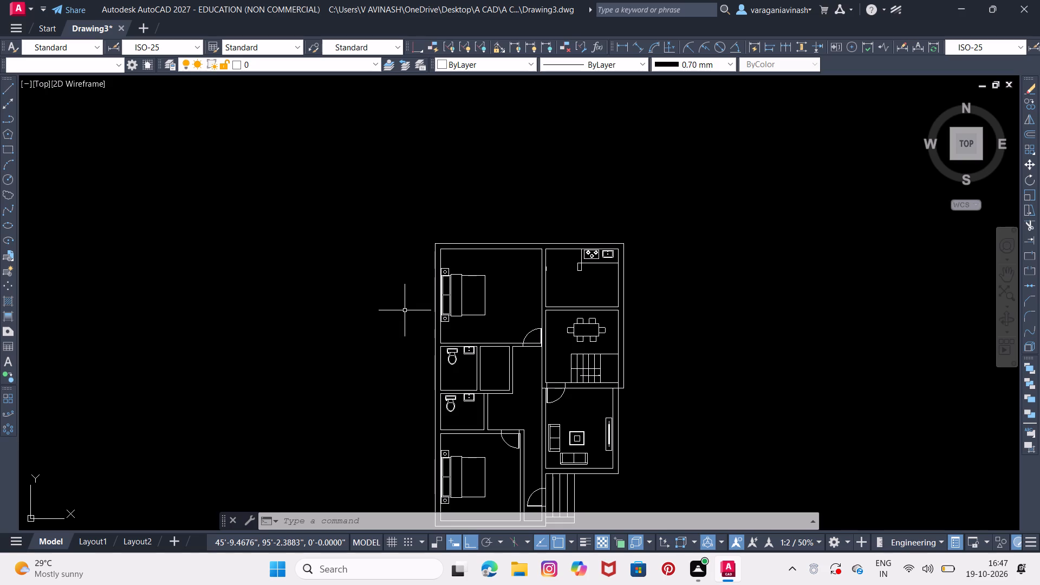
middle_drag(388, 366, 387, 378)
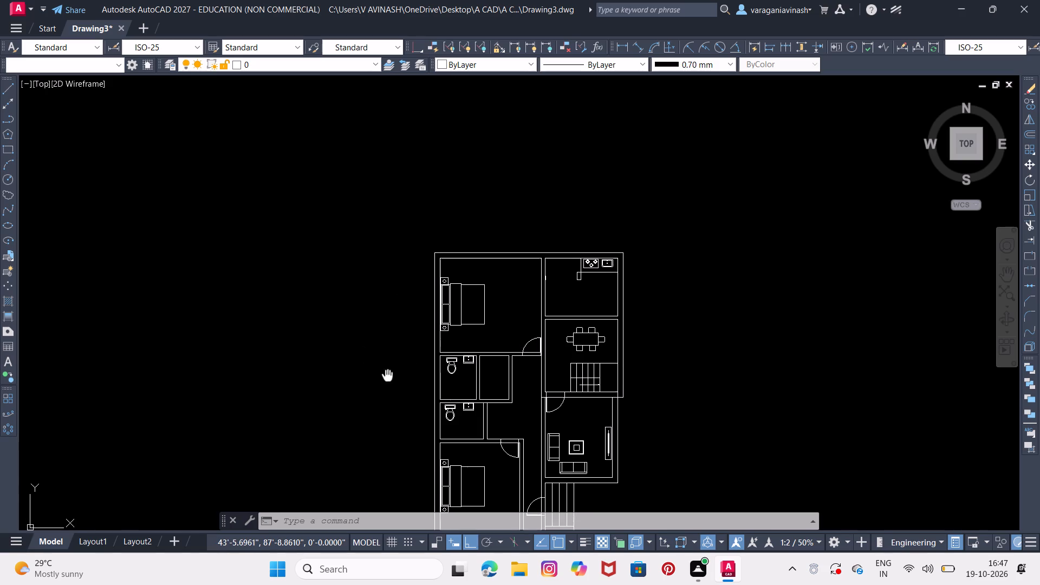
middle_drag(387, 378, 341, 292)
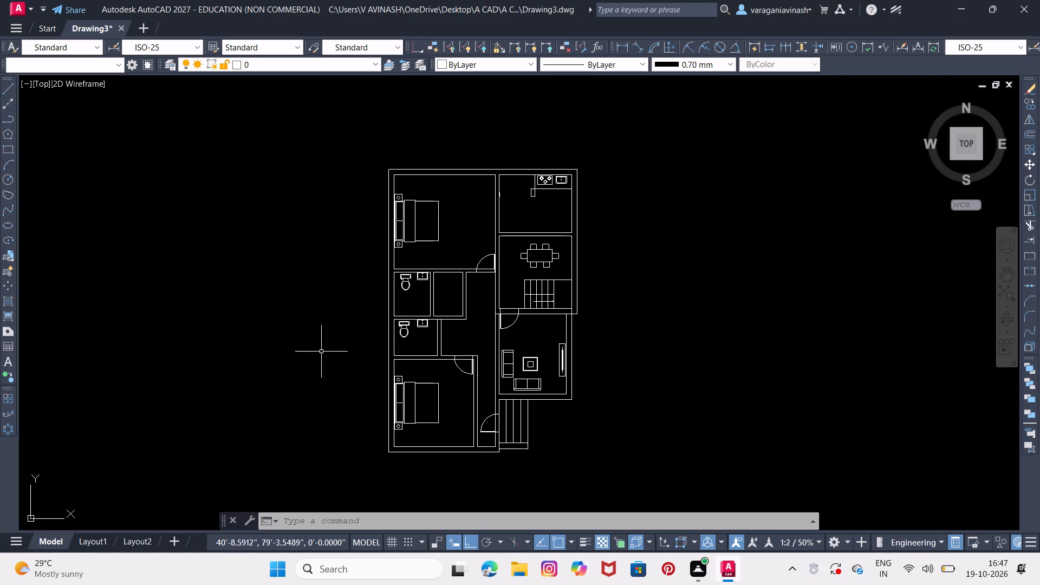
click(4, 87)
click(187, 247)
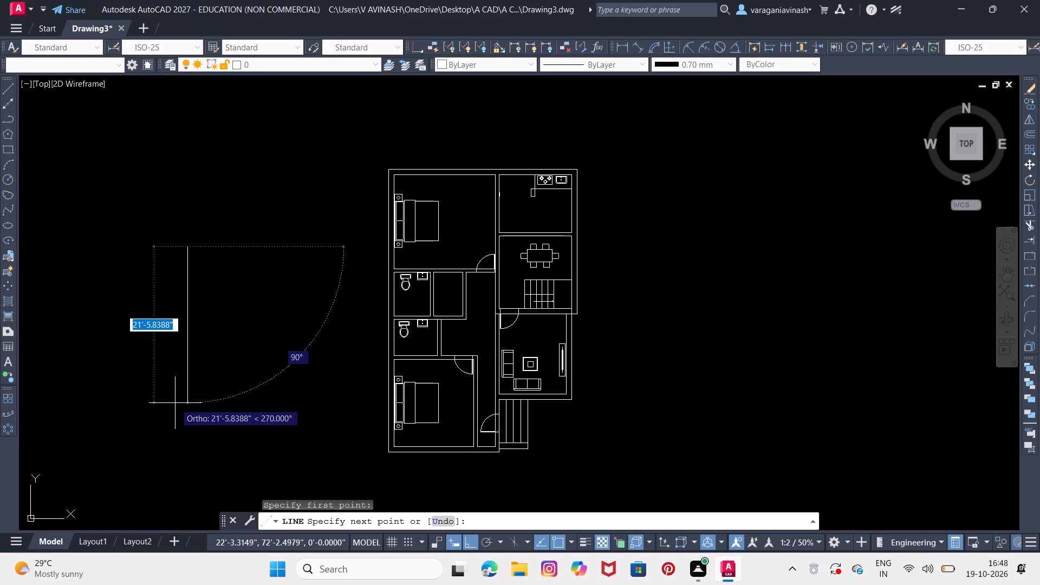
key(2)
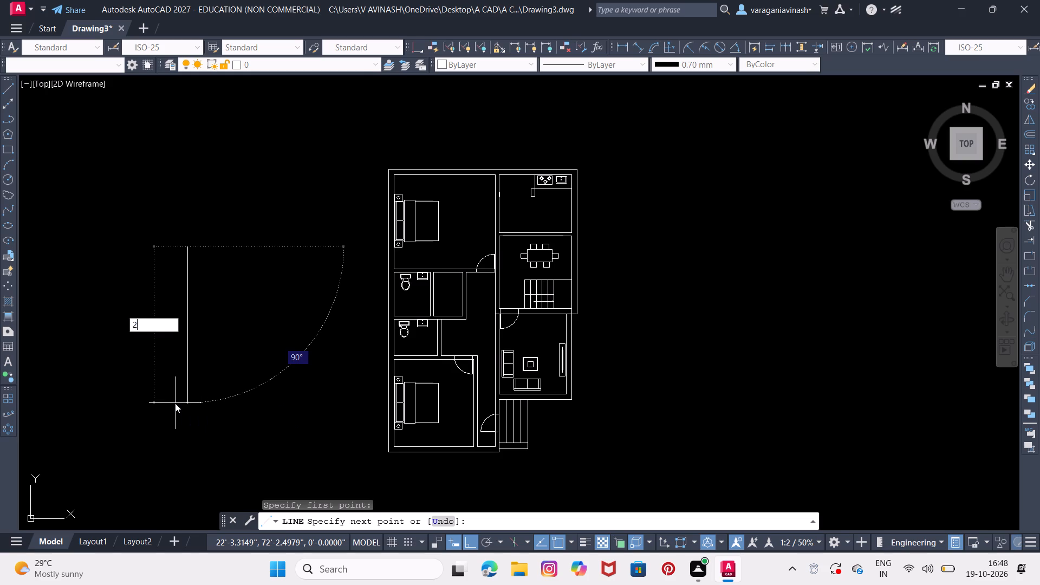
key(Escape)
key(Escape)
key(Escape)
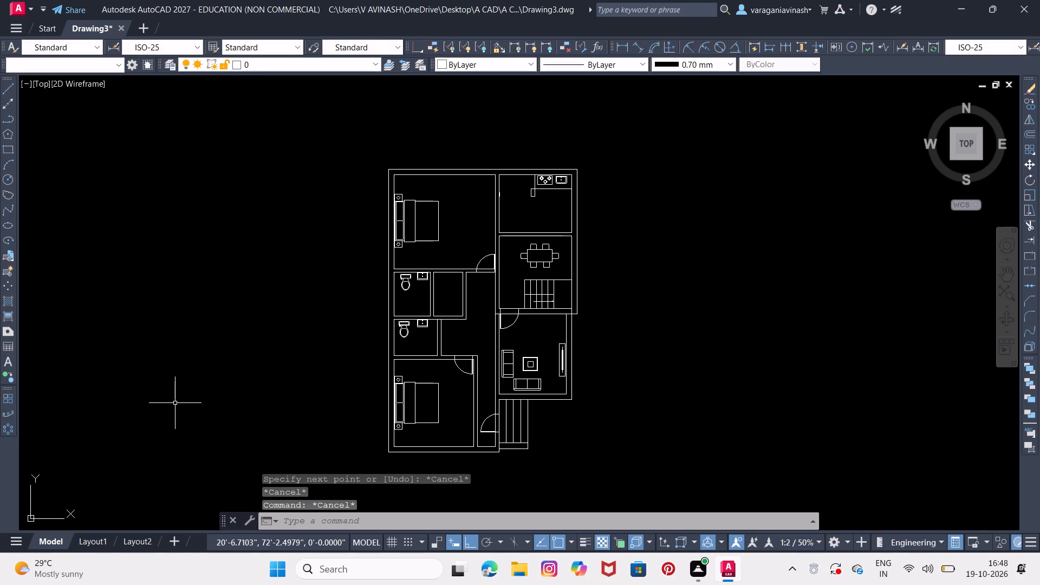
Draw a 2' vertical line upward from the lower outer corner of the small rectangle on the kitchen's bedroom-side wall.
right_click(177, 405)
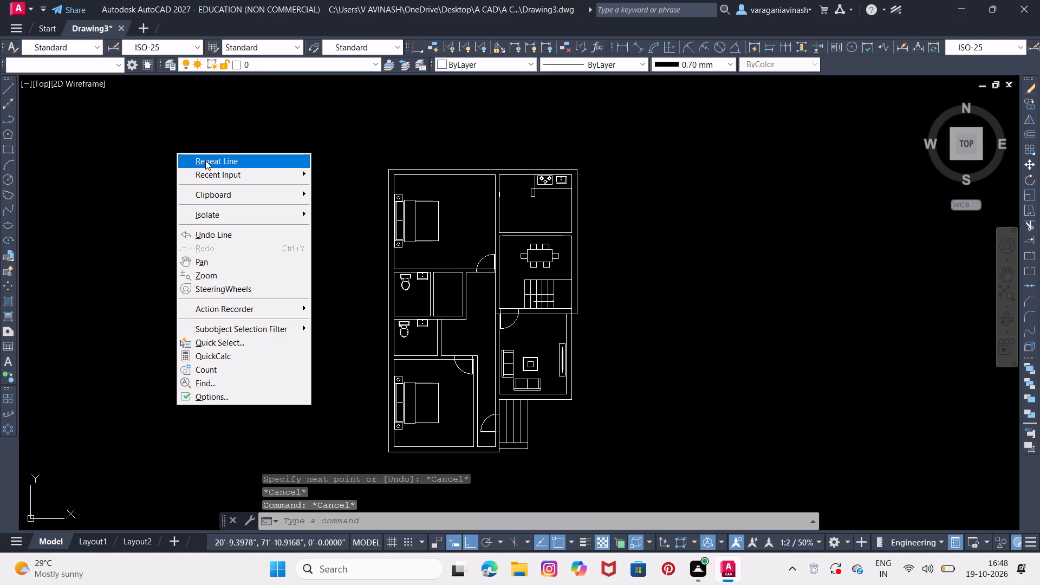
click(205, 160)
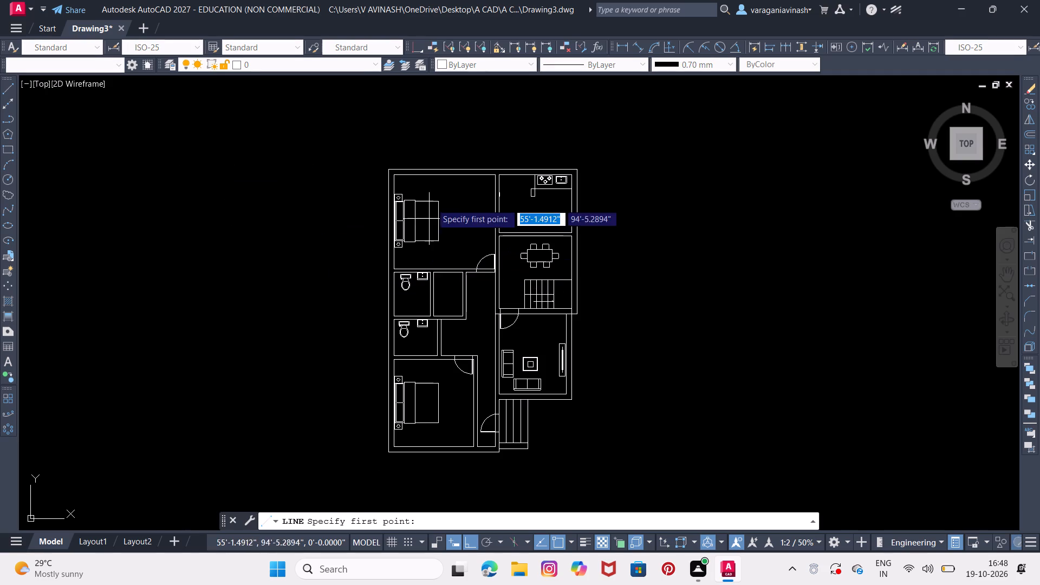
scroll(528, 198, up, 3)
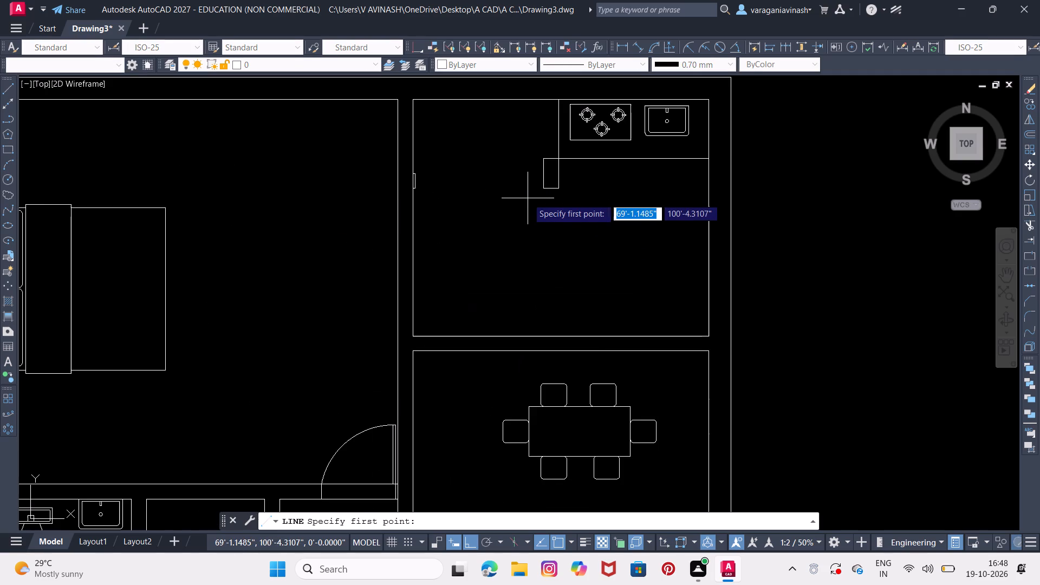
scroll(528, 198, up, 1)
middle_drag(394, 150, 355, 354)
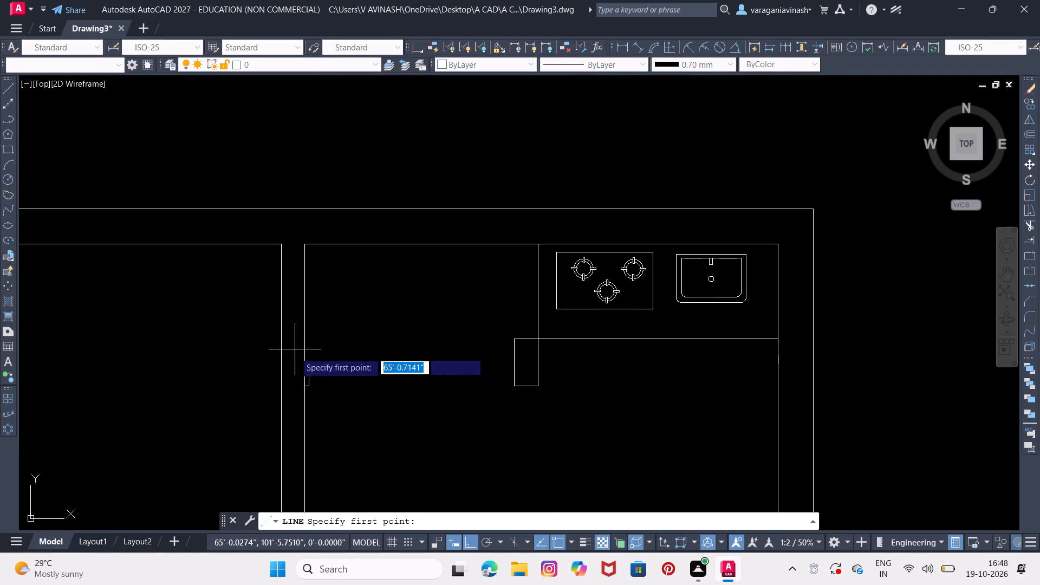
click(311, 388)
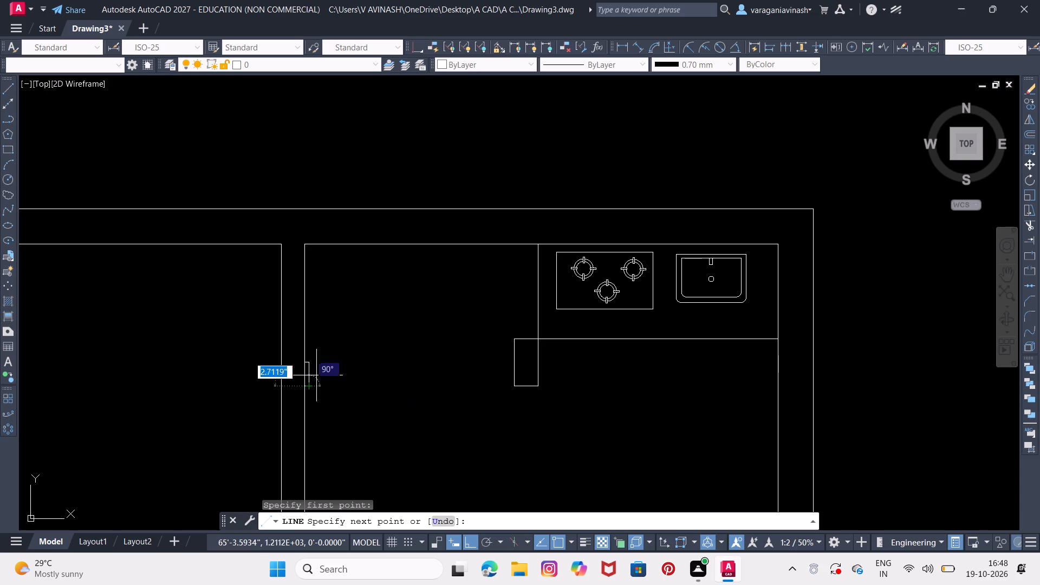
key(2)
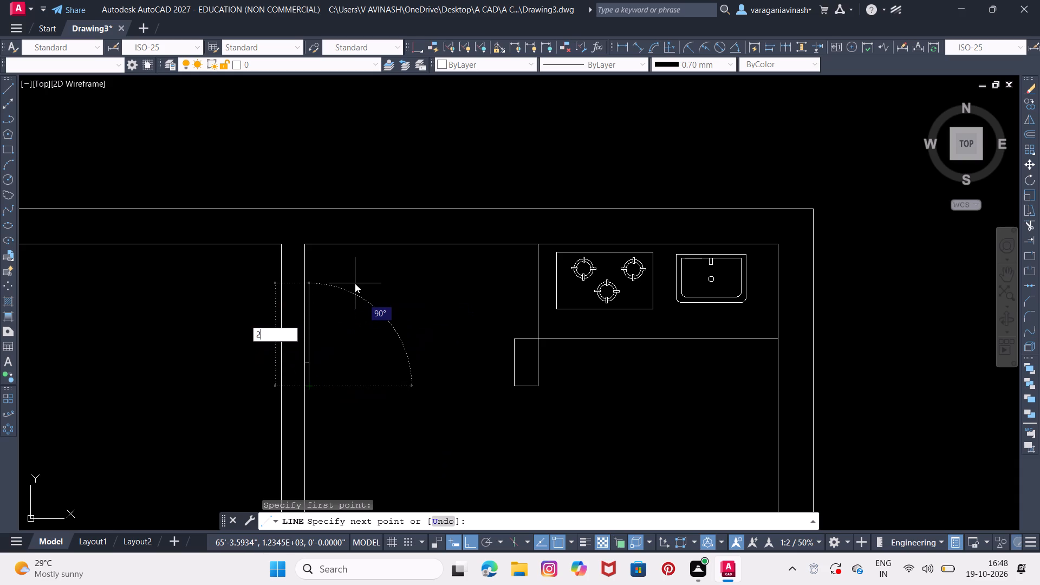
key(apostrophe)
key(Return)
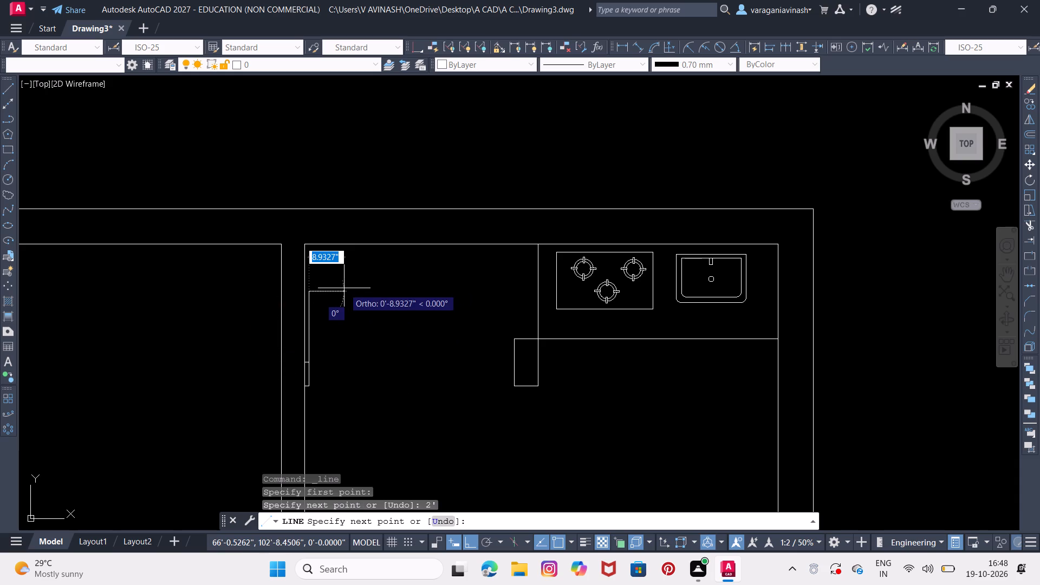
right_click(344, 310)
click(363, 318)
right_click(363, 318)
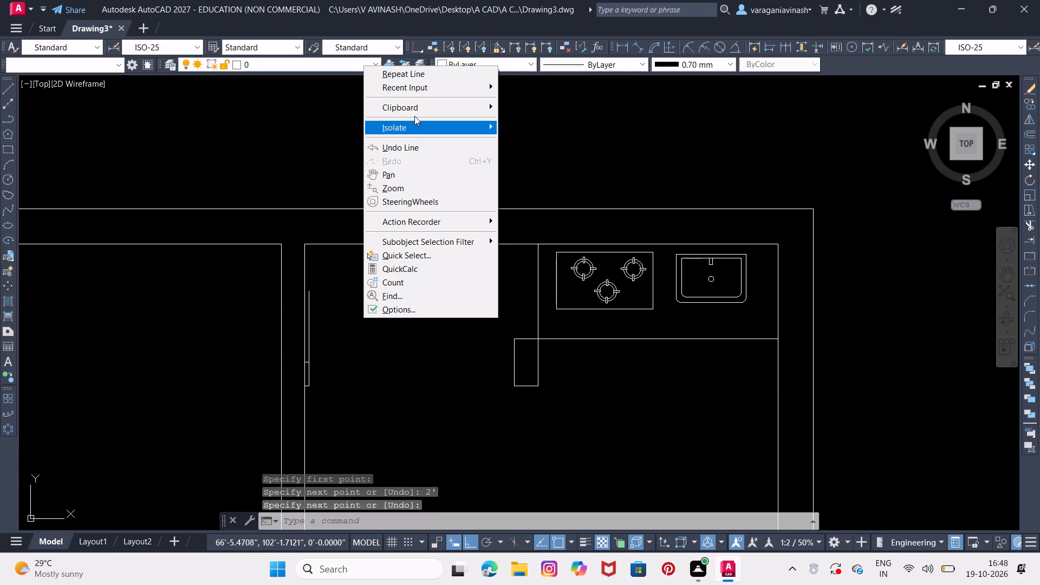
Draw a 2' horizontal line from the lower end of the 2' vertical kitchen door line toward the counter.
click(417, 78)
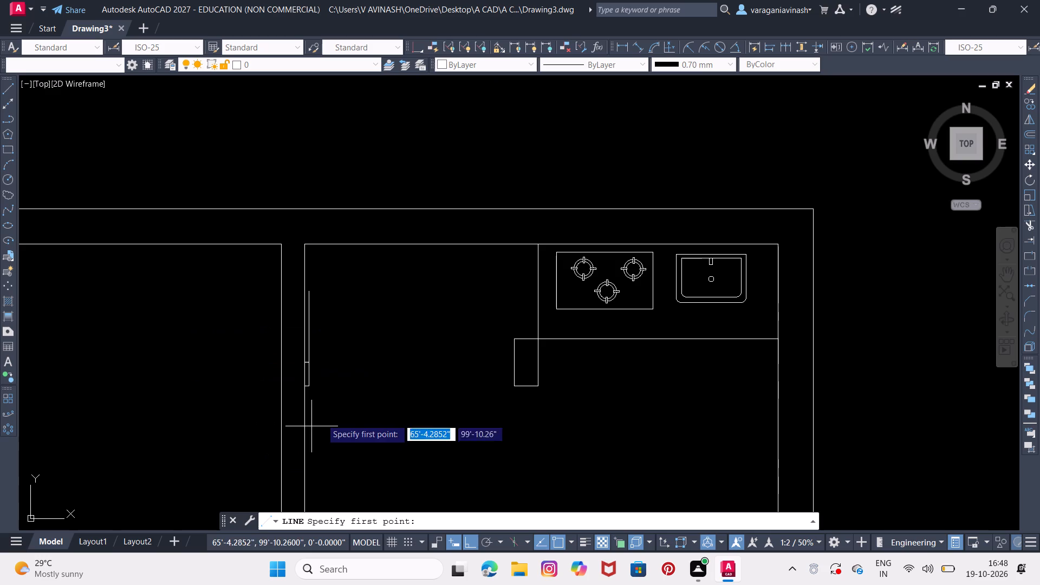
click(309, 386)
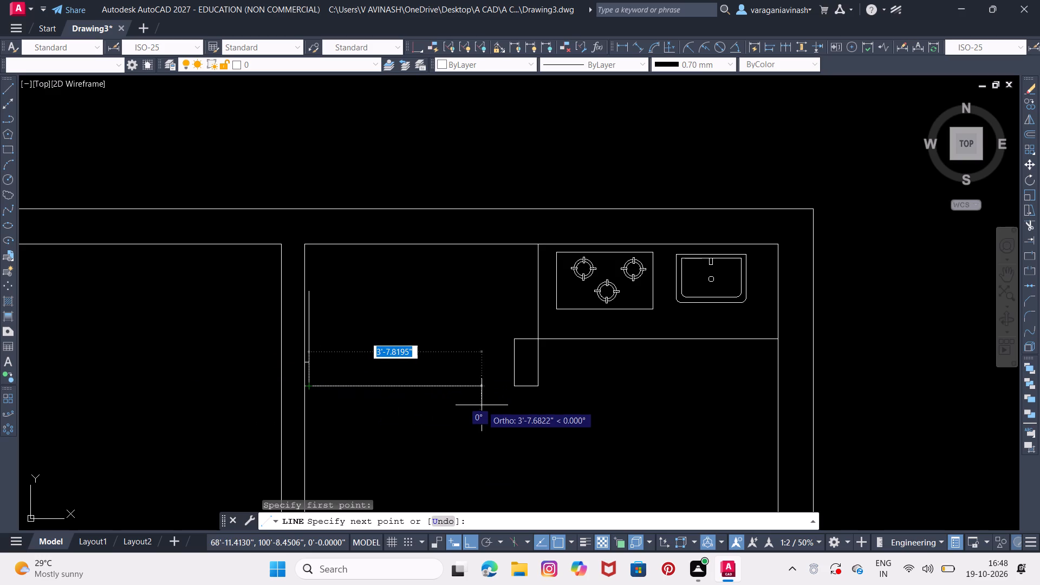
key(2)
key(apostrophe)
key(Return)
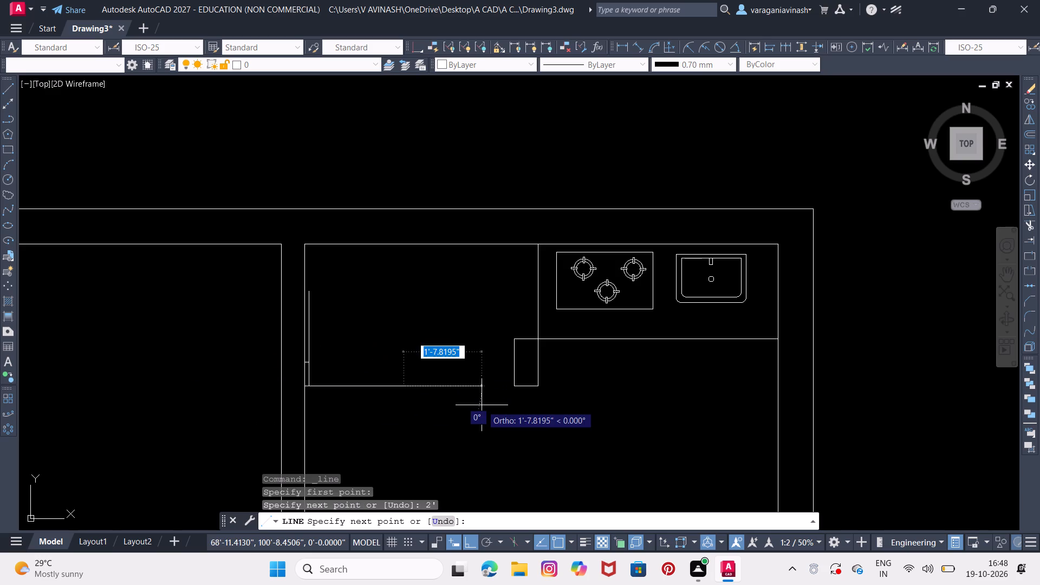
right_click(422, 252)
click(436, 264)
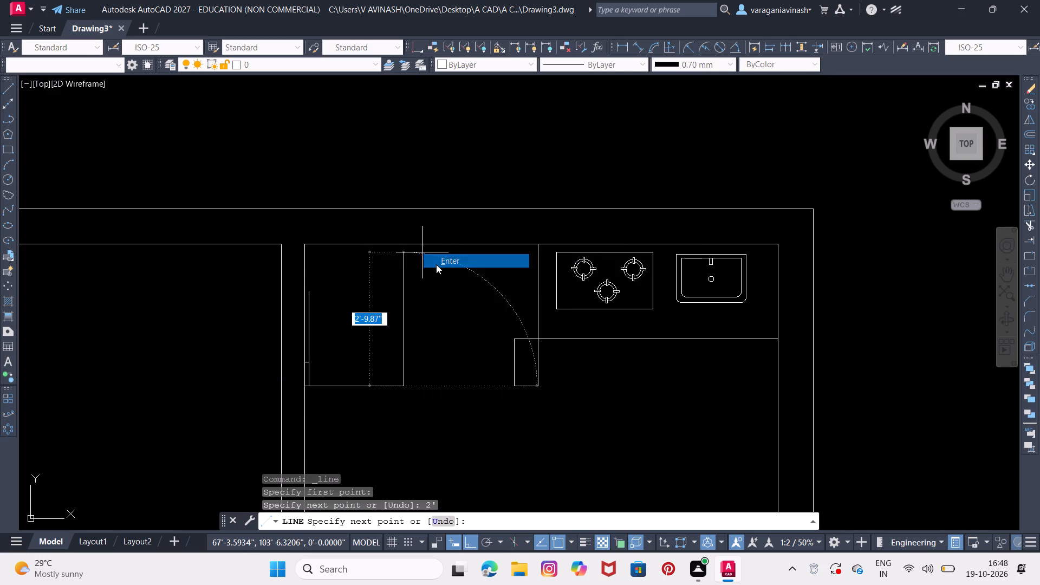
Outline the kitchen door leaf: 1" across from the vertical line's top, down to the small jamb rectangle's top level, and back to the line.
scroll(304, 301, up, 1)
right_click(309, 314)
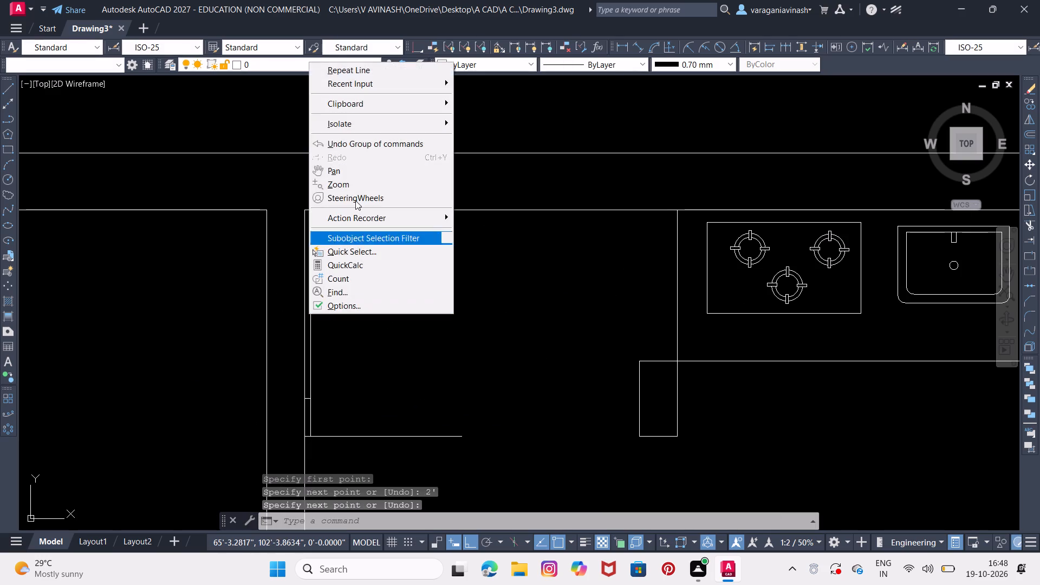
click(379, 75)
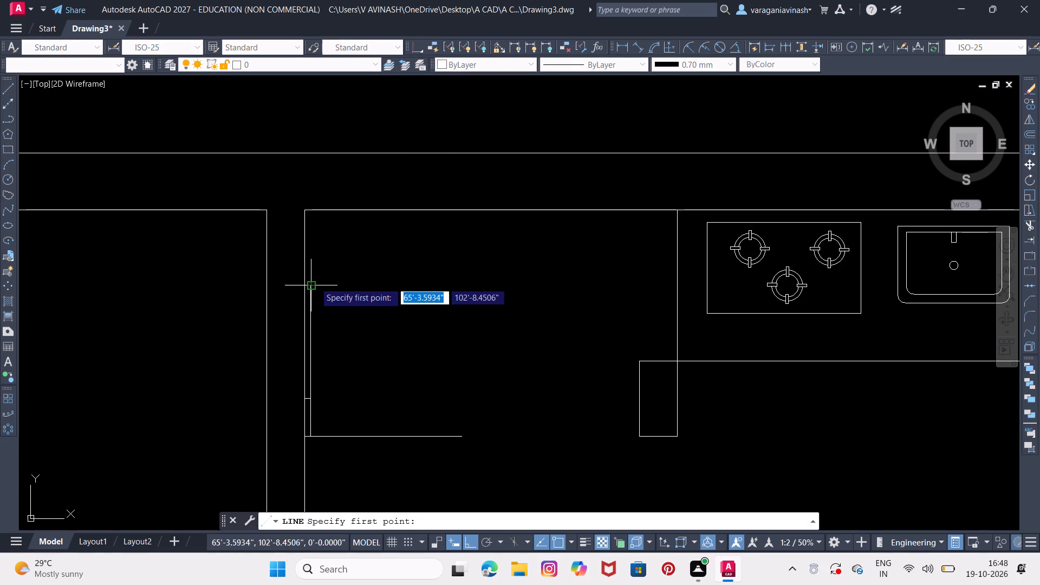
click(315, 282)
text(0')
key(1)
key(Return)
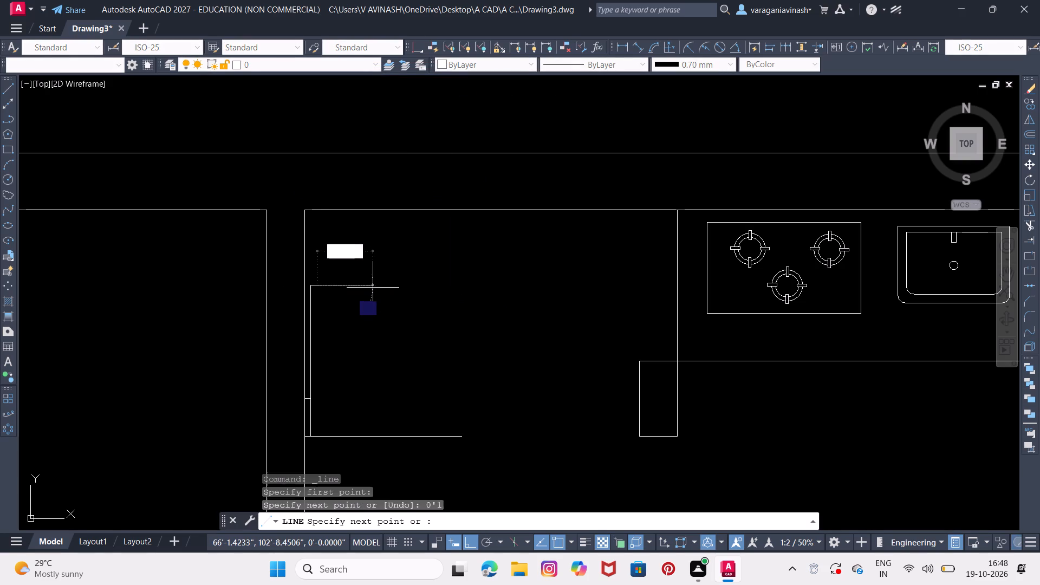
scroll(323, 398, up, 2)
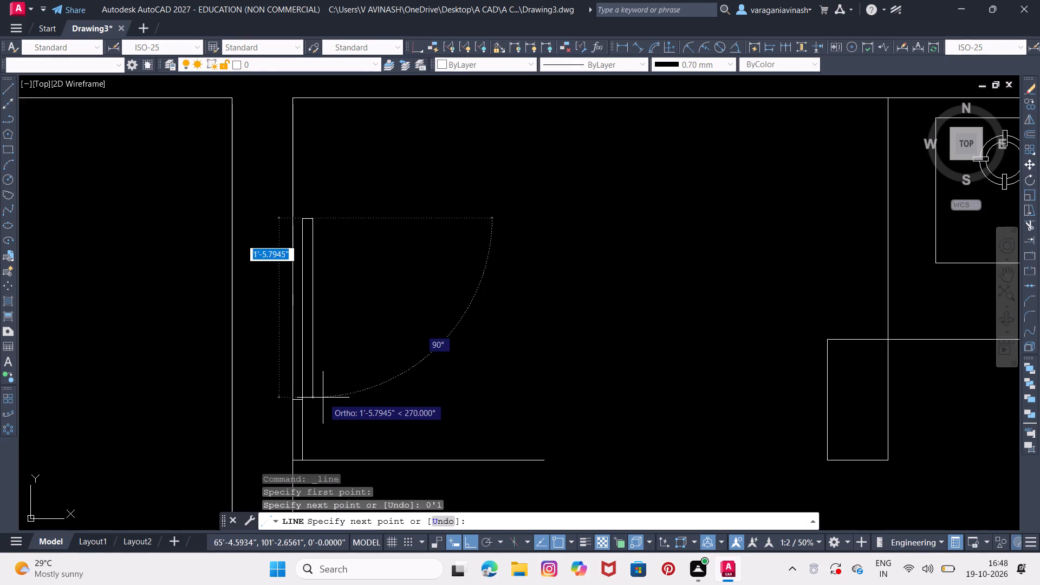
click(298, 401)
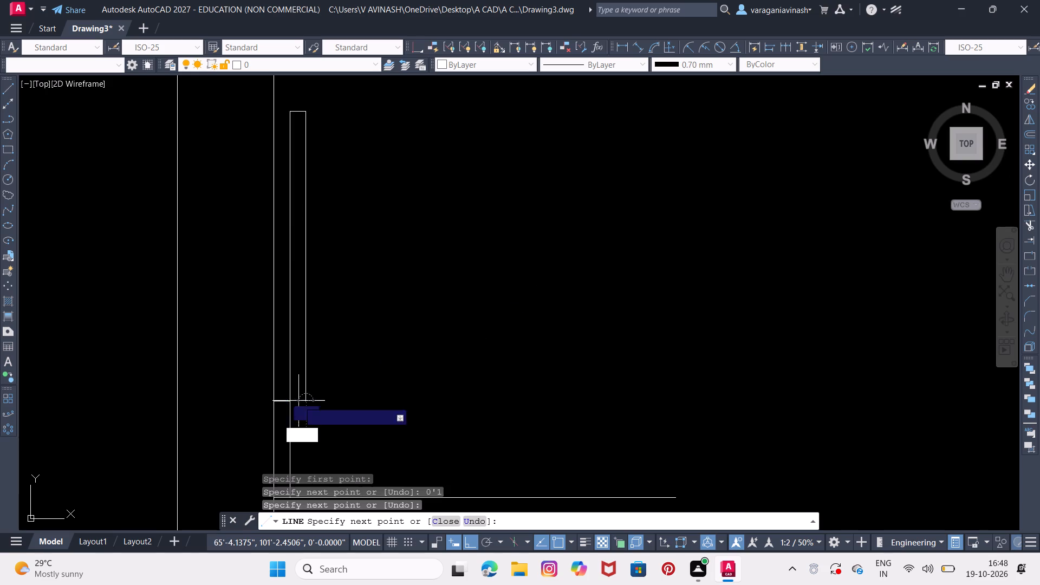
click(289, 401)
right_click(289, 401)
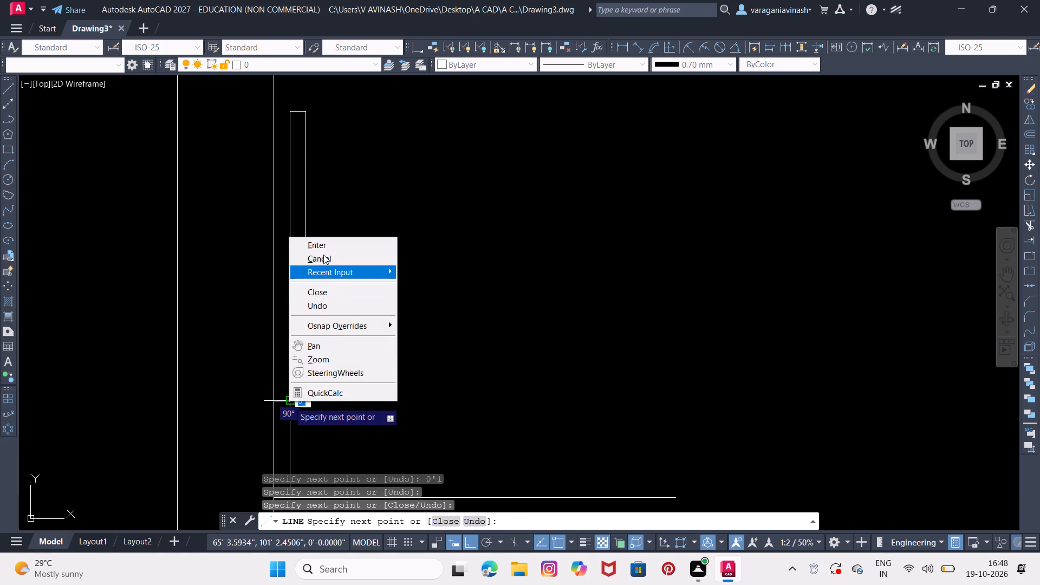
click(326, 250)
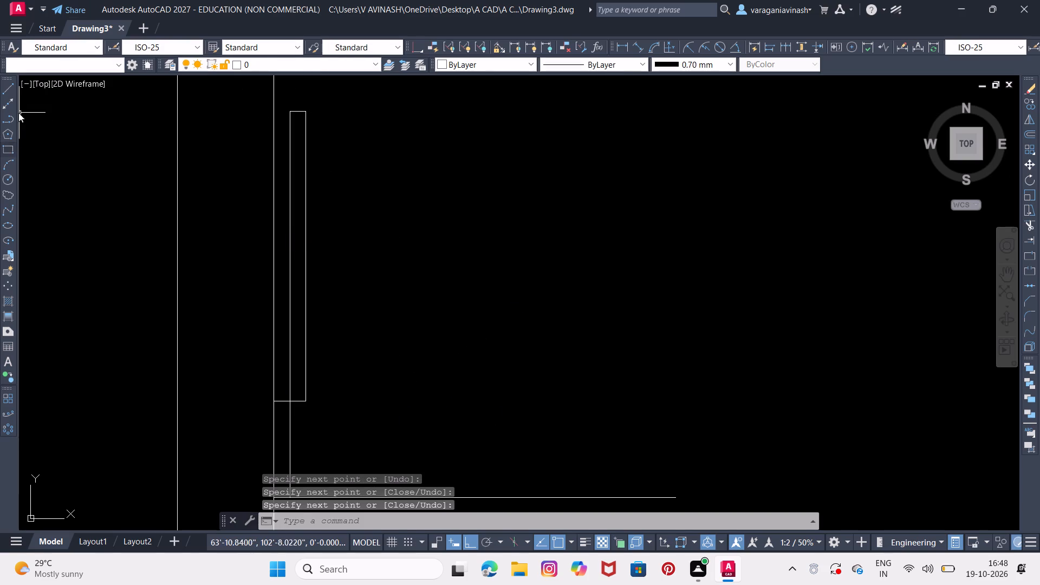
Draw a three-point arc from the door leaf's upper outer corner through the free end of the 2' horizontal line, ending in the bedroom.
click(6, 160)
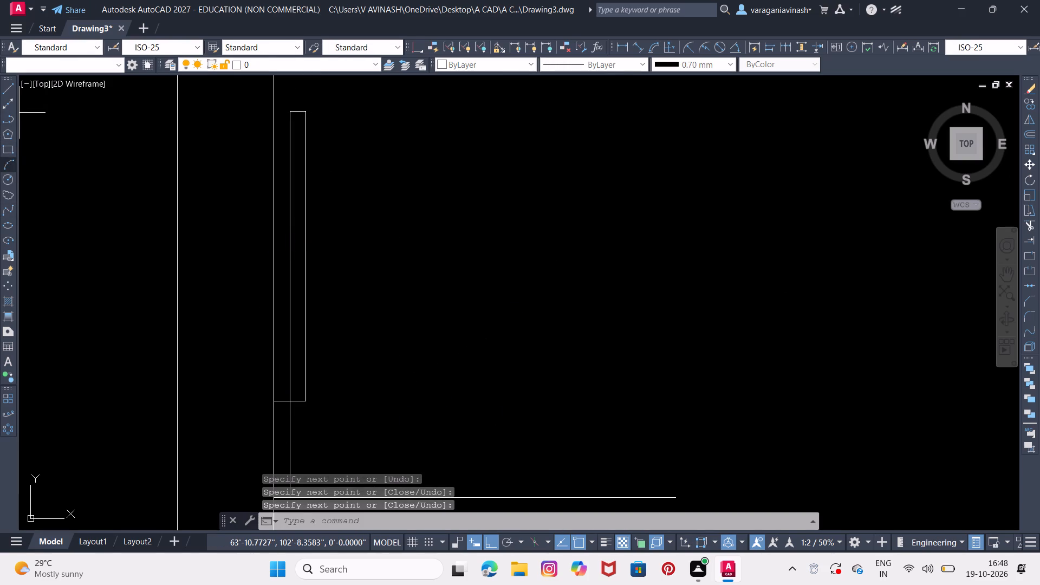
click(306, 115)
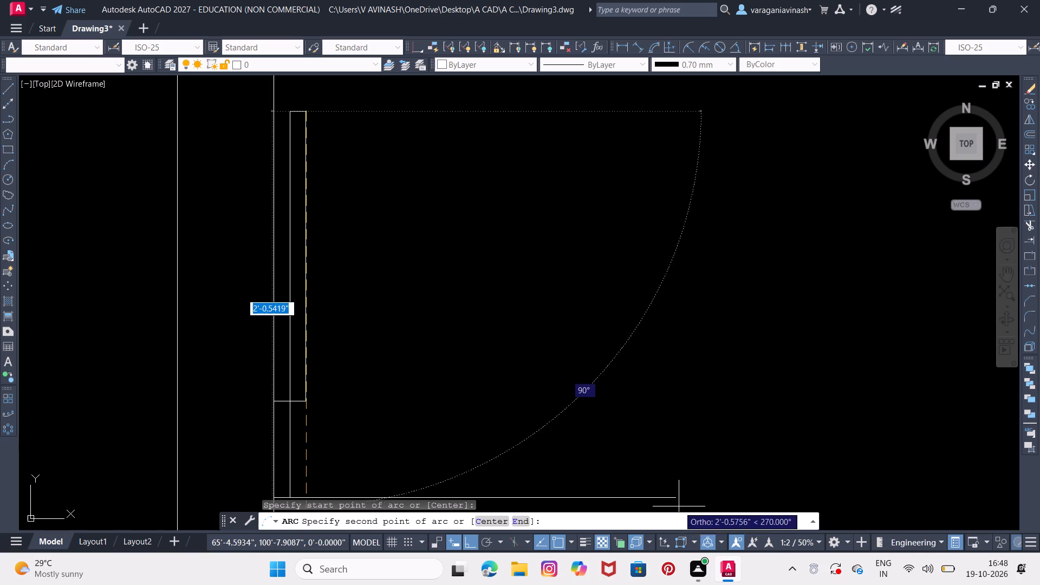
click(674, 501)
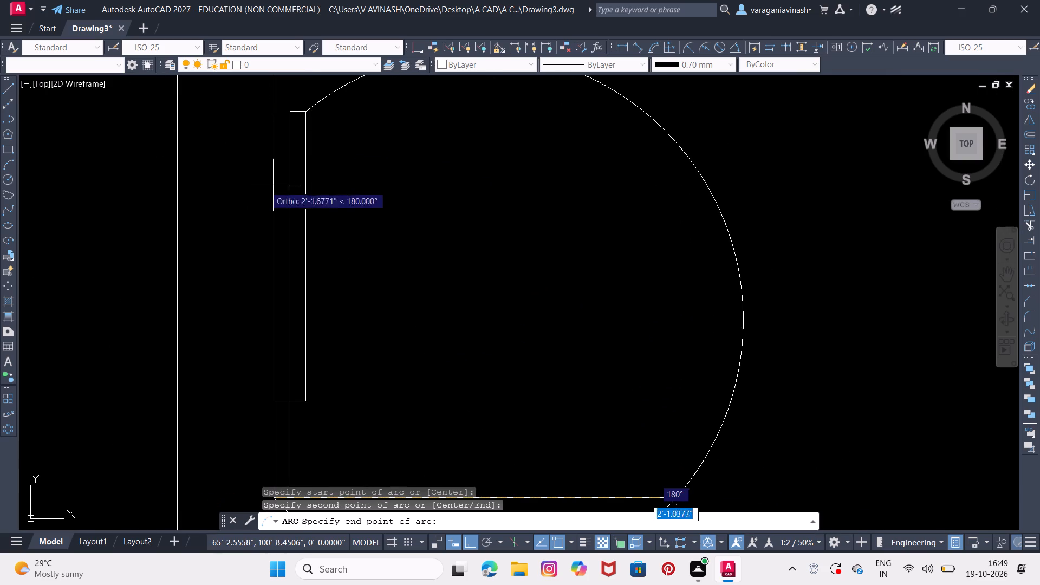
scroll(352, 215, down, 3)
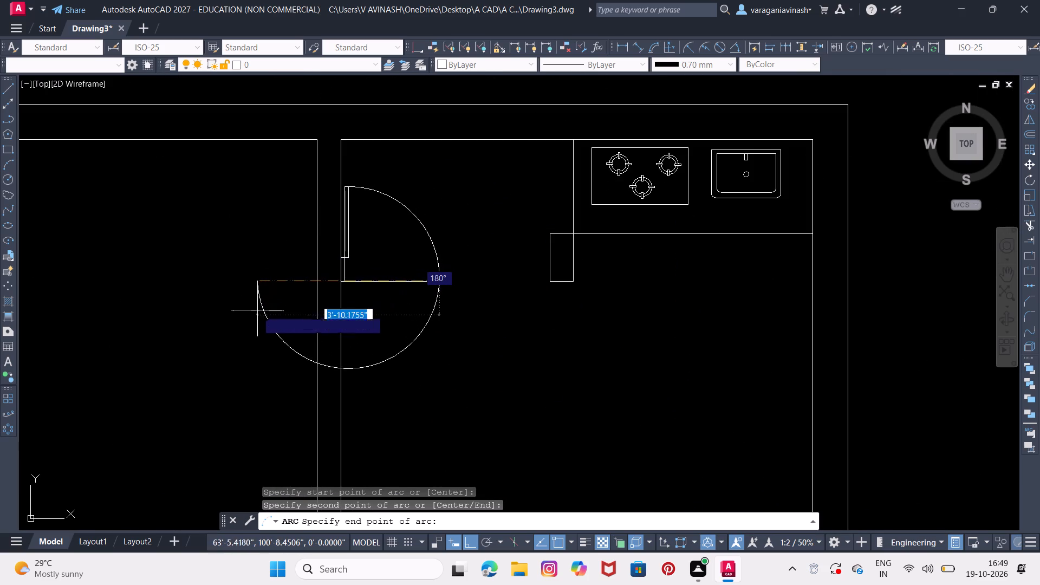
click(255, 314)
Reshape the arc into a quarter-circle door swing of about 2' radius from the leaf's top to the 2' line's free end.
click(256, 288)
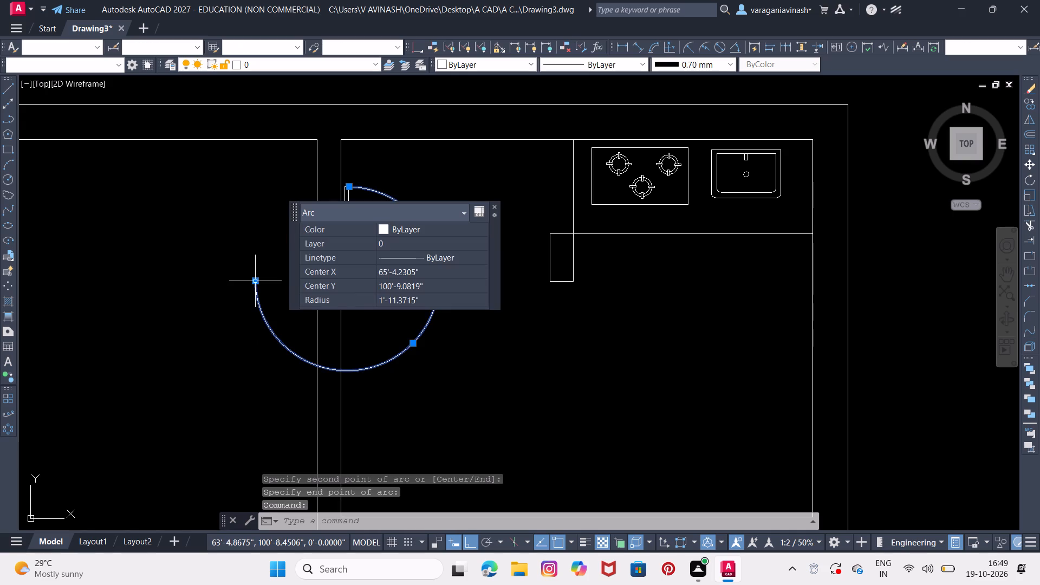
click(257, 283)
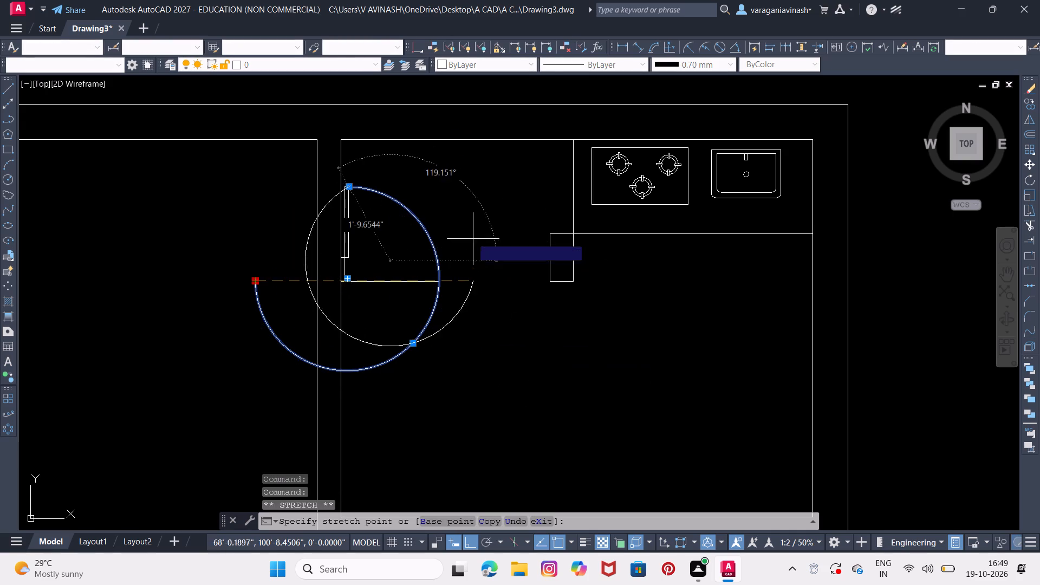
click(441, 282)
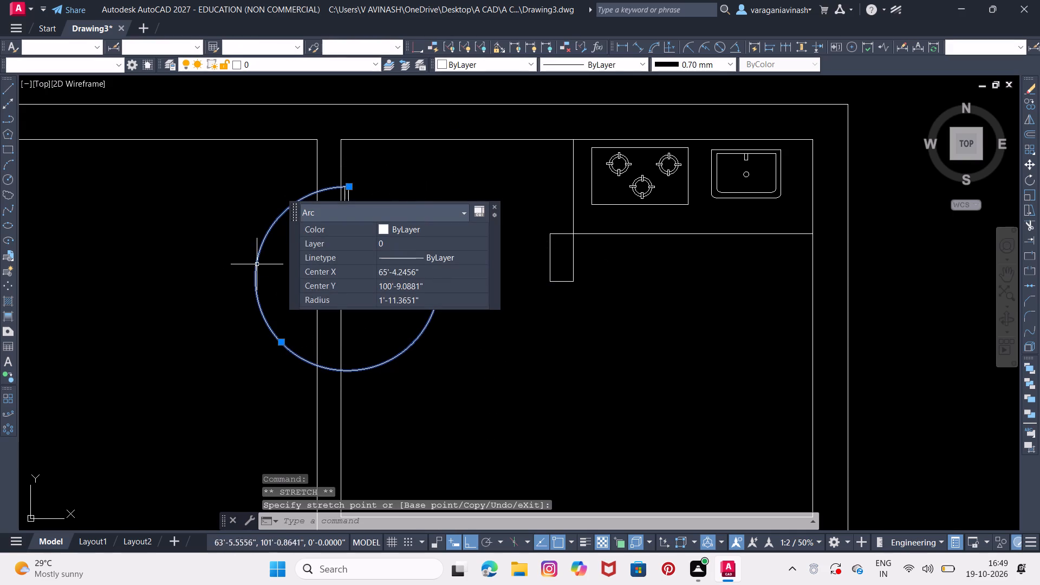
click(280, 340)
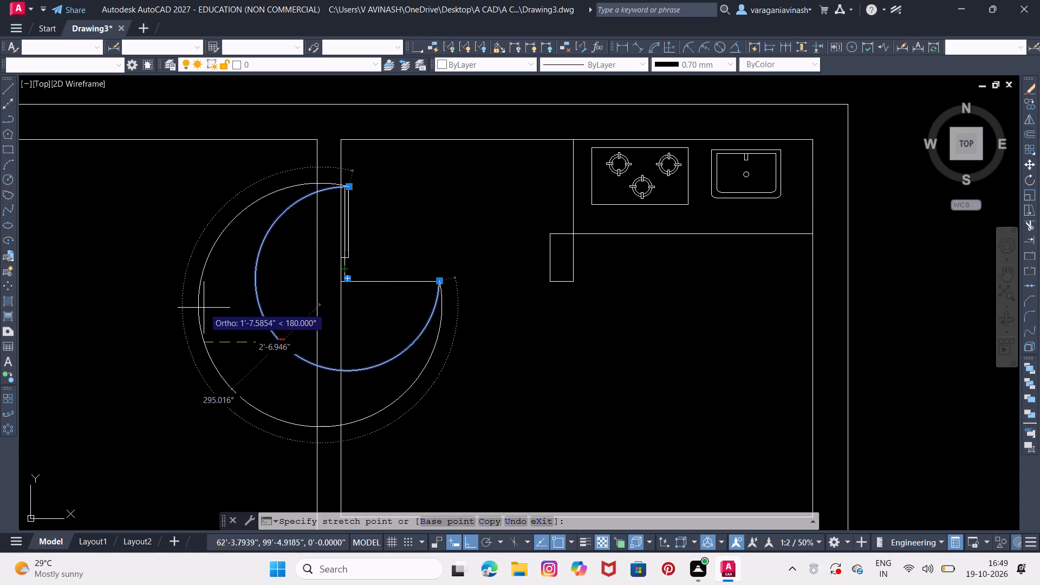
key(F8)
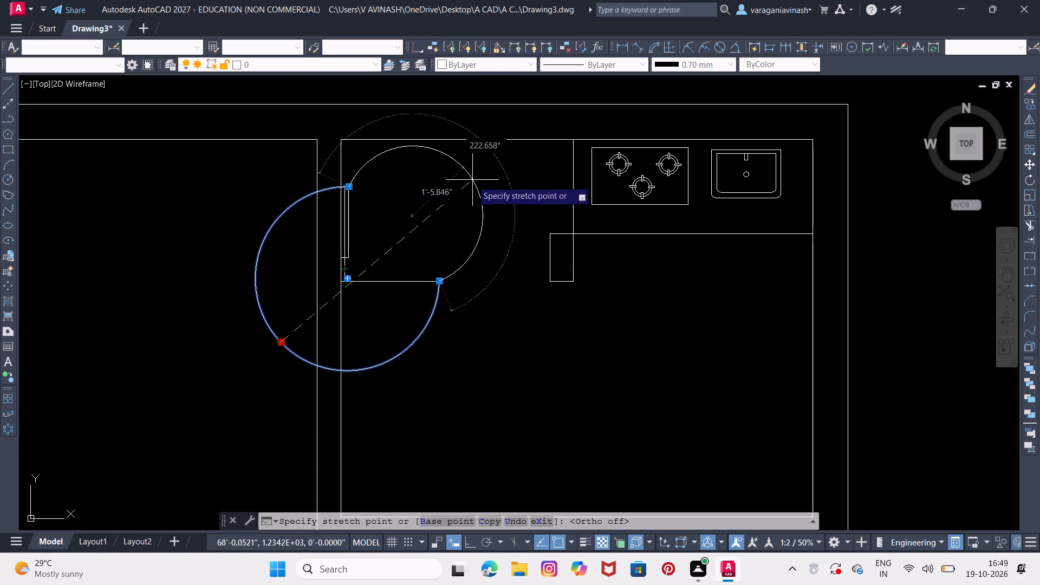
click(419, 222)
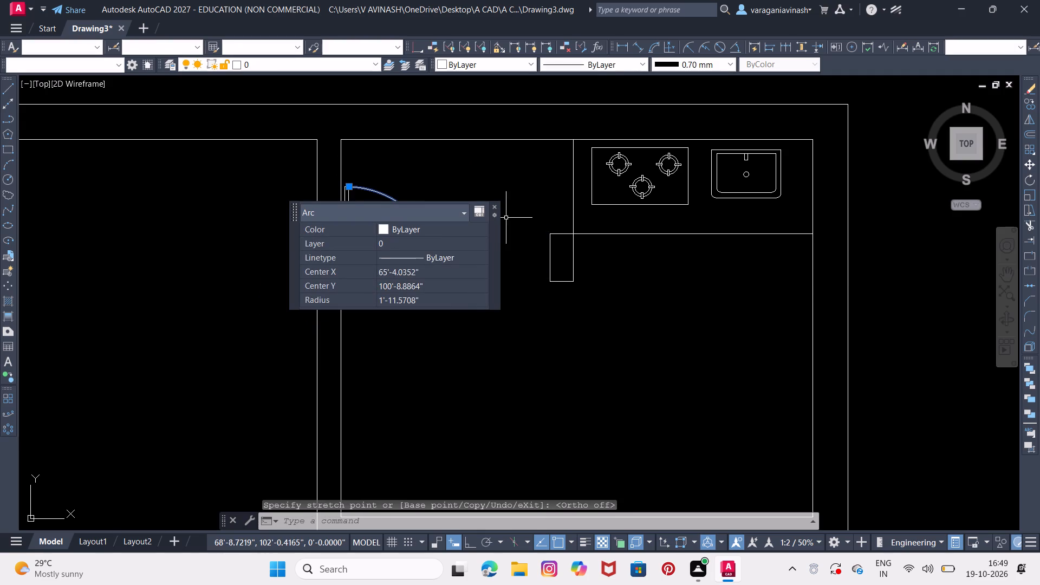
click(496, 205)
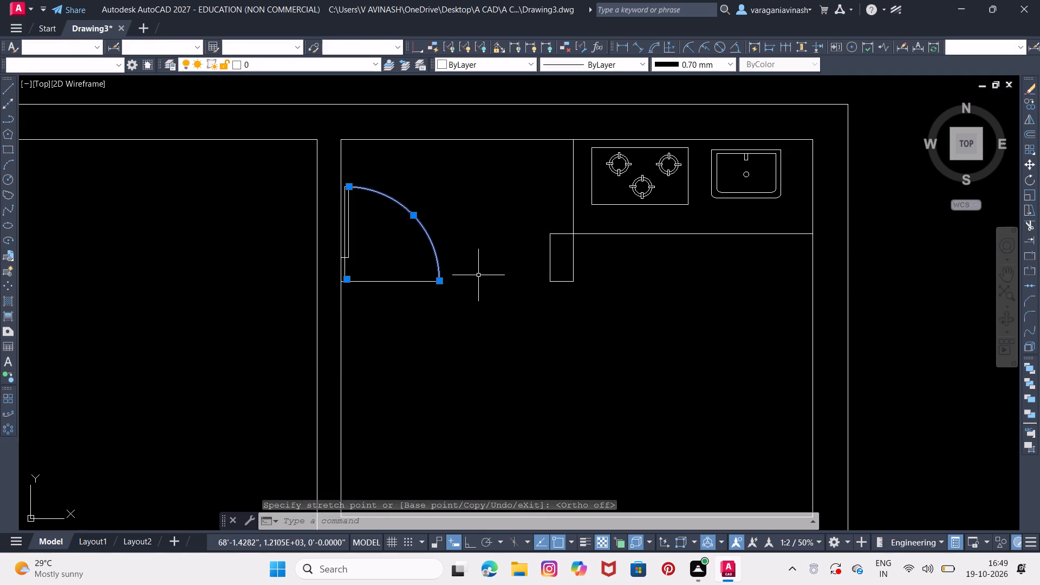
click(478, 276)
click(473, 311)
key(Escape)
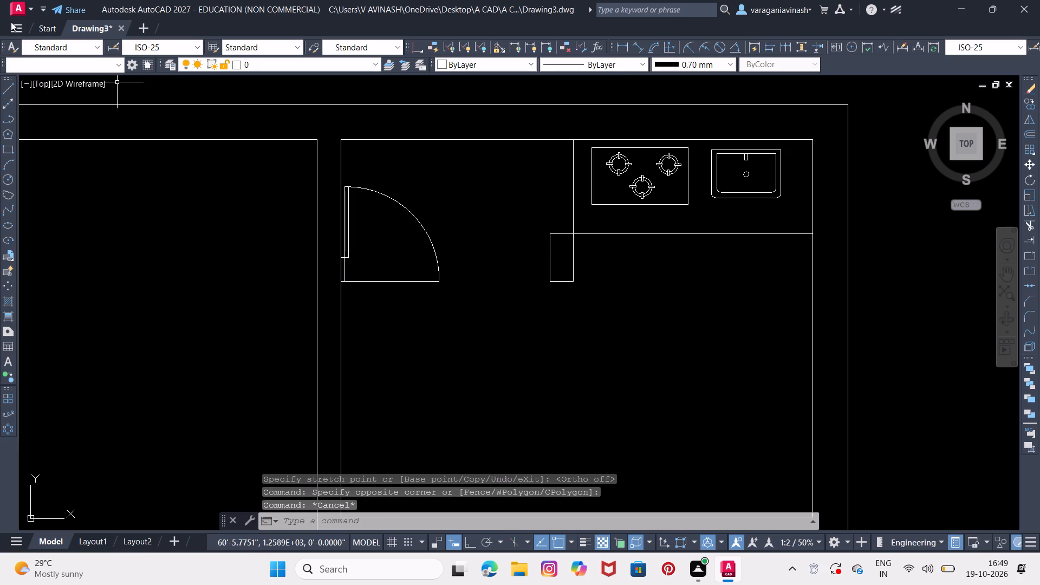
Draw a horizontal line about 2'-5" long from the door swing, level with the leaf's bottom, to the small rectangle at the counter's end.
click(13, 86)
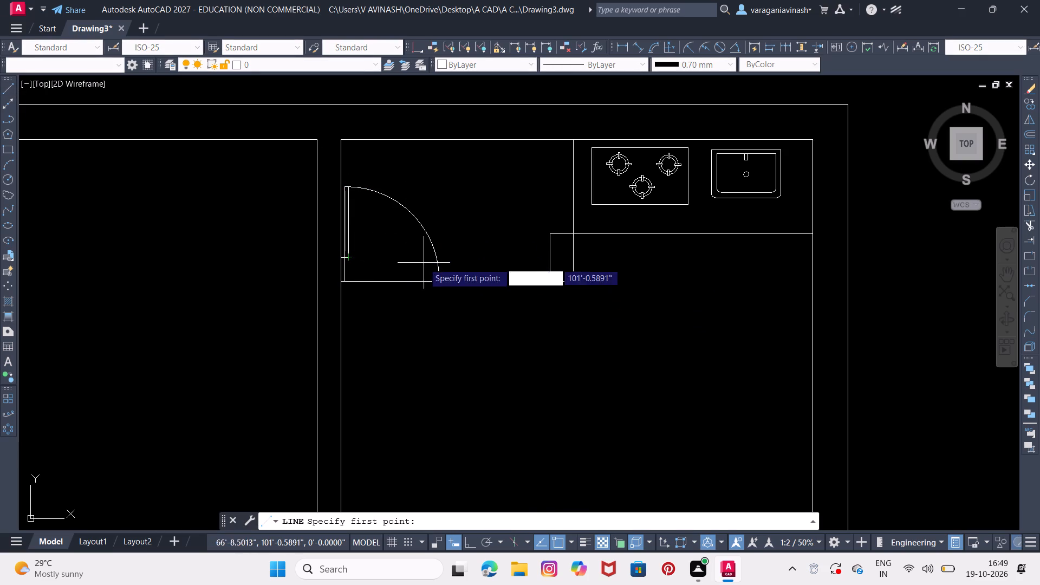
click(435, 261)
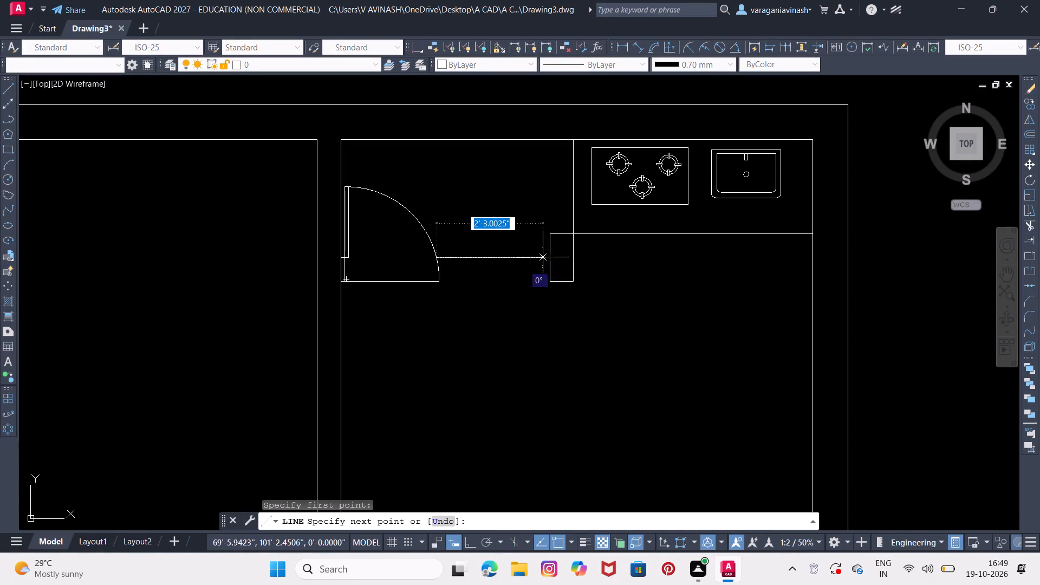
scroll(550, 259, up, 2)
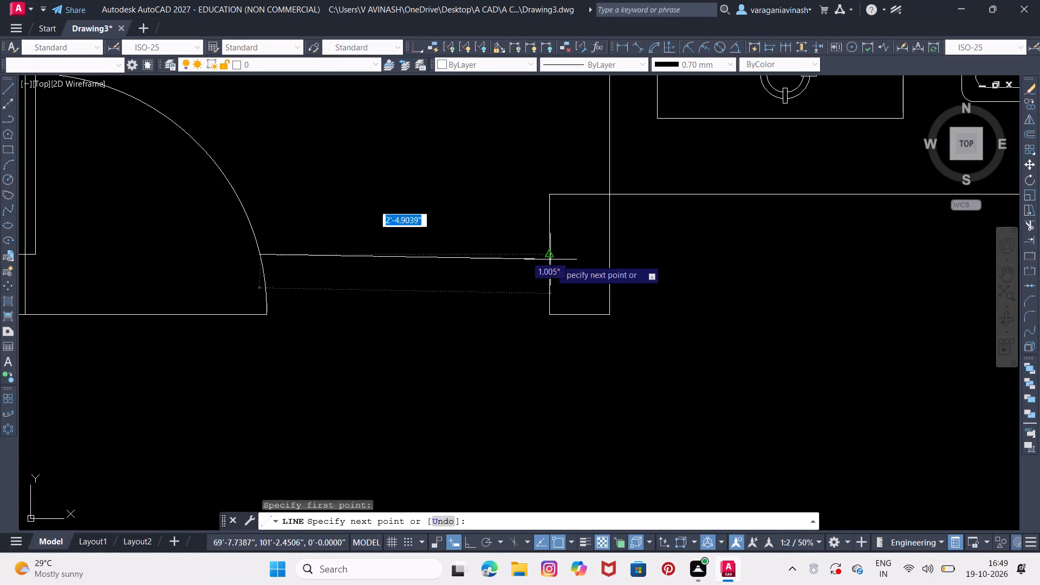
scroll(549, 259, up, 2)
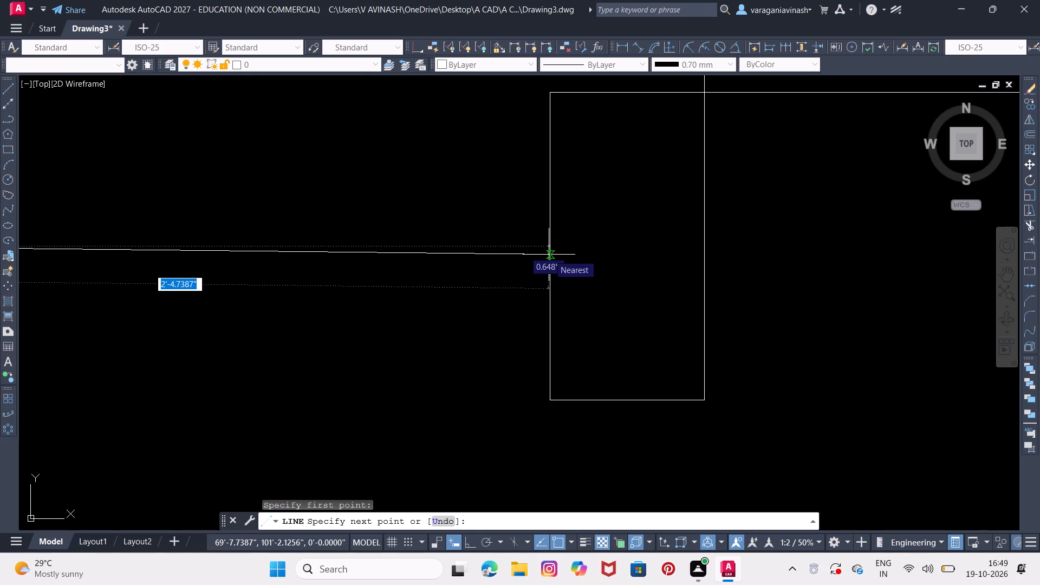
key(F8)
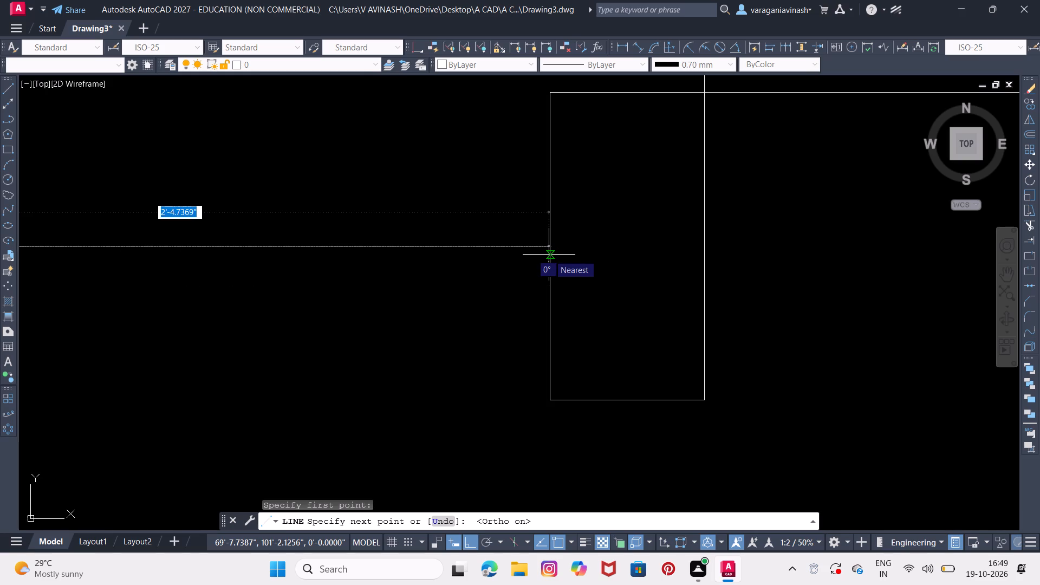
click(552, 248)
right_click(570, 235)
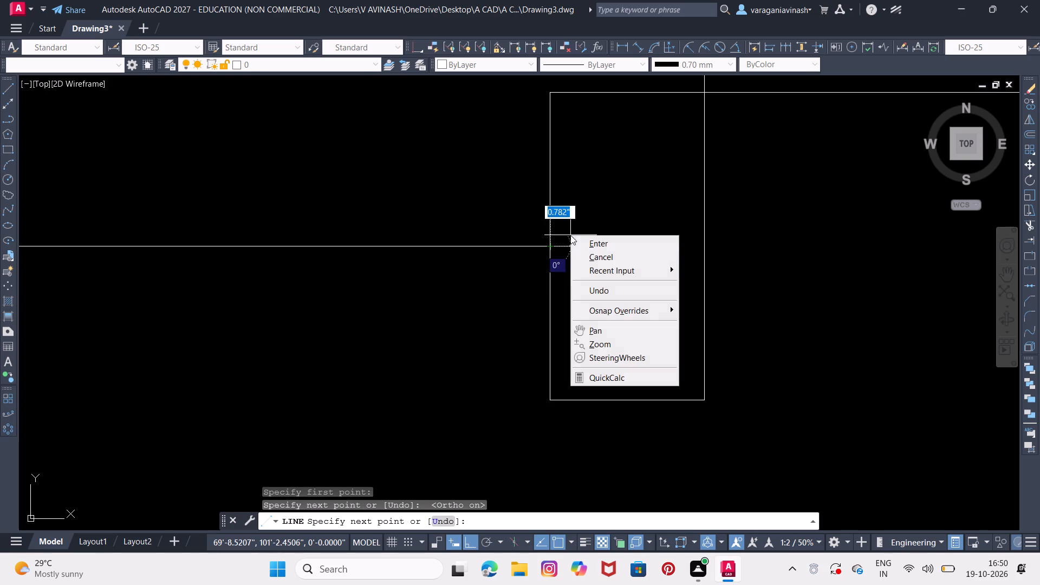
click(587, 242)
Draw a horizontal line about 2'-4" long from the counter-end rectangle's lower door-side corner to the lower end of the door swing.
right_click(587, 242)
click(604, 252)
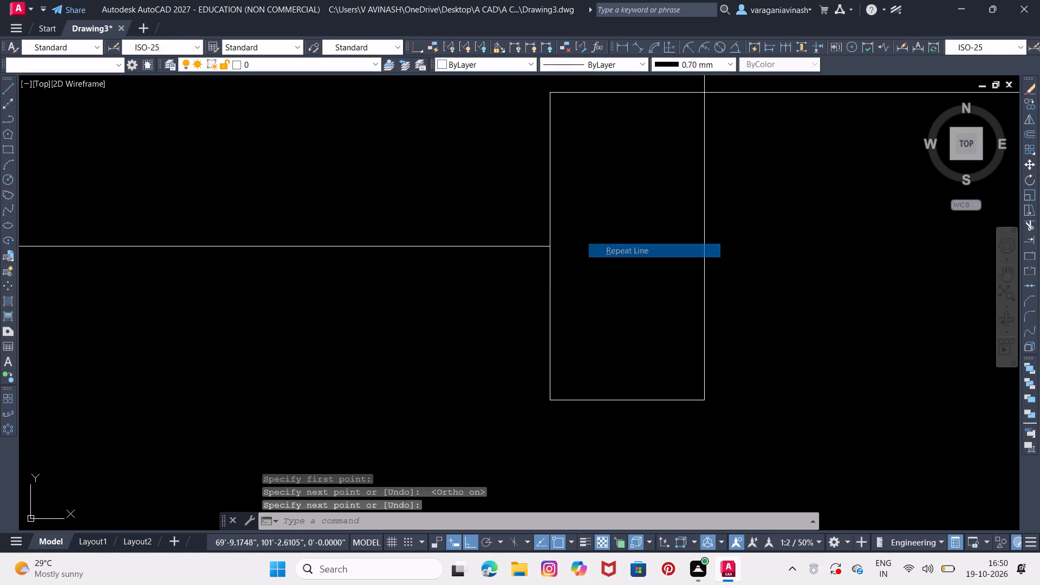
click(553, 402)
scroll(268, 251, down, 2)
middle_drag(269, 244, 420, 271)
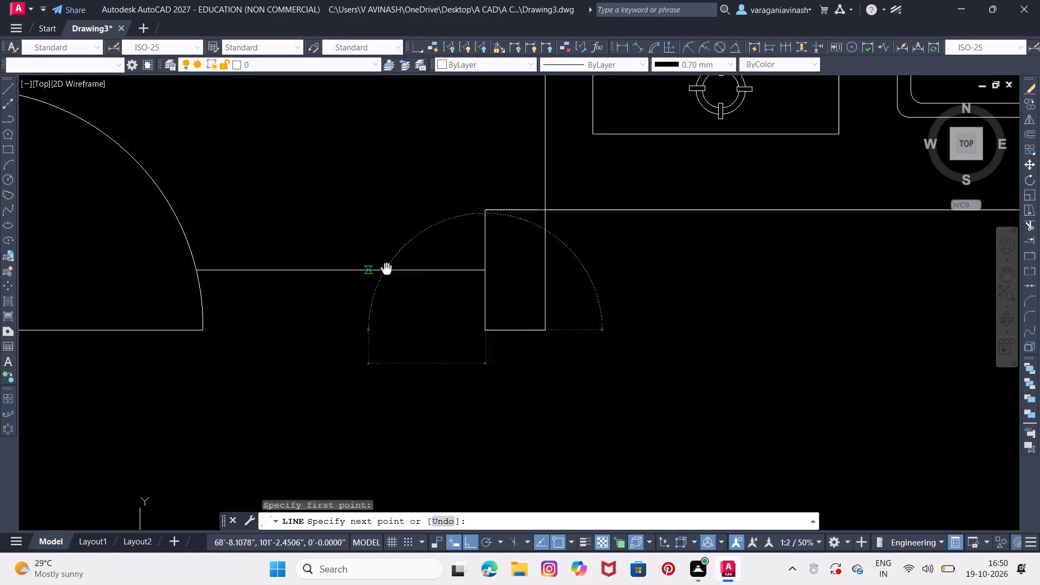
middle_drag(420, 271, 433, 271)
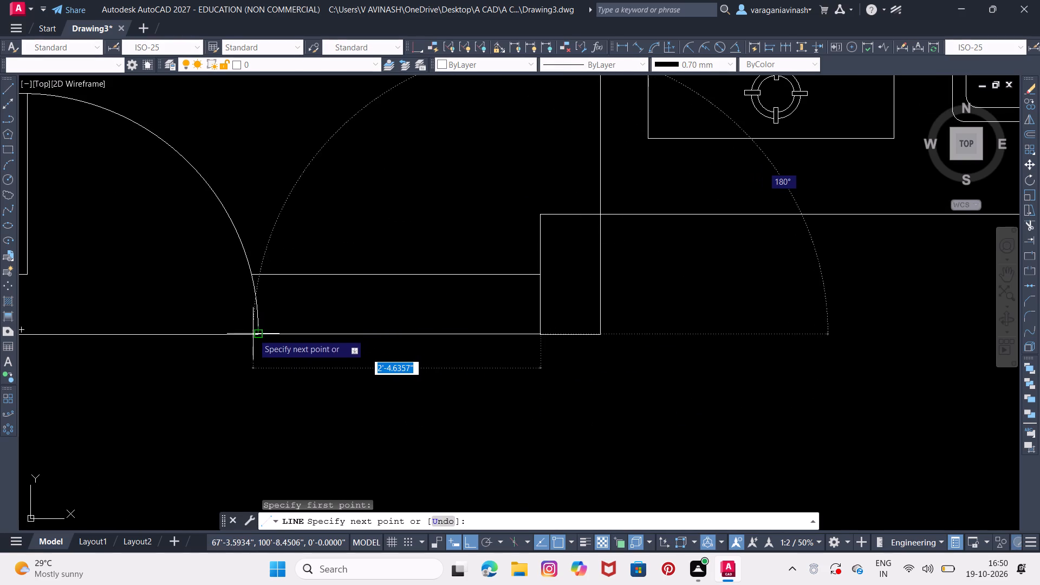
click(253, 337)
right_click(253, 337)
click(276, 342)
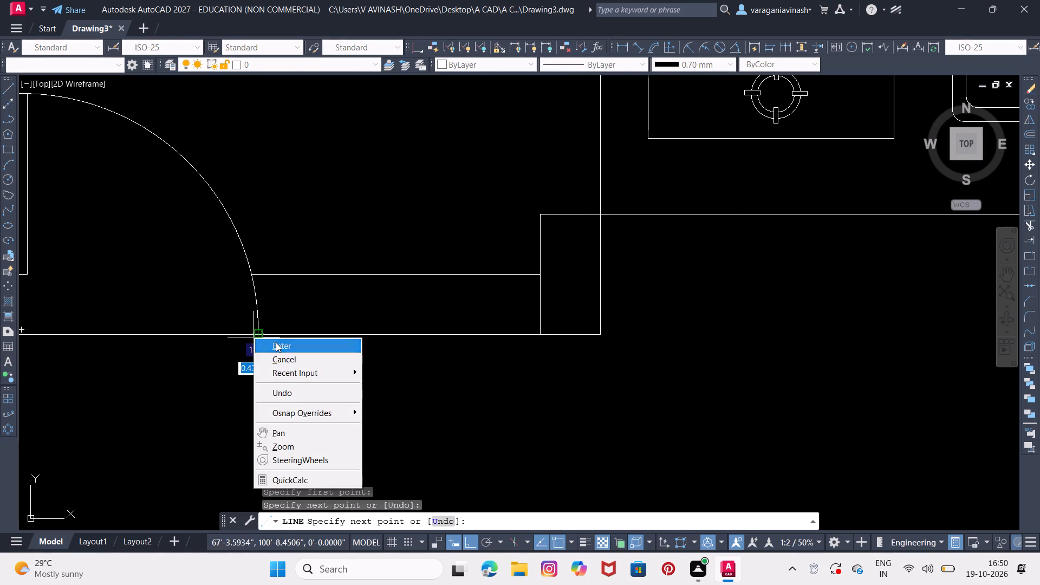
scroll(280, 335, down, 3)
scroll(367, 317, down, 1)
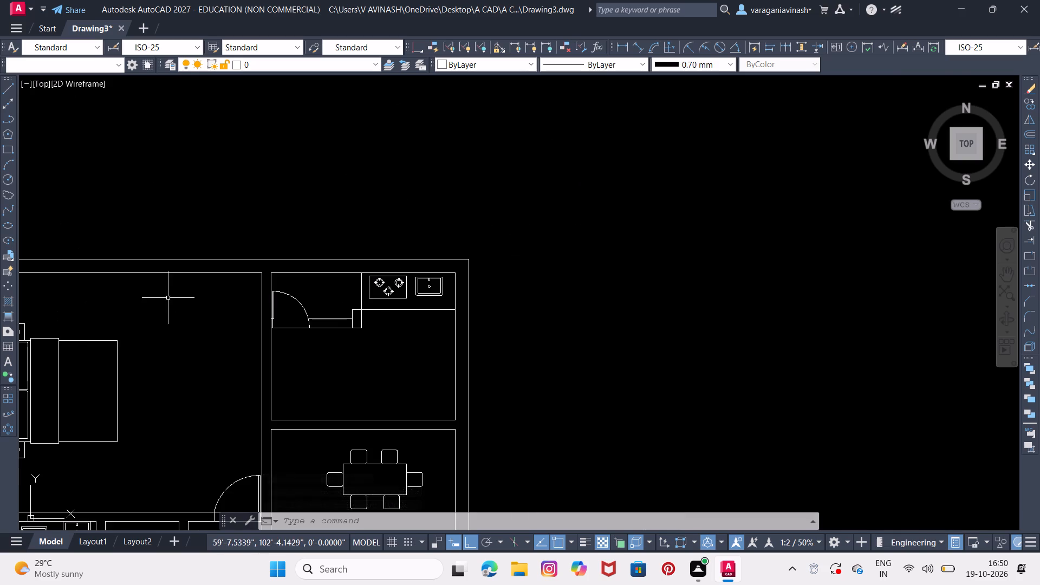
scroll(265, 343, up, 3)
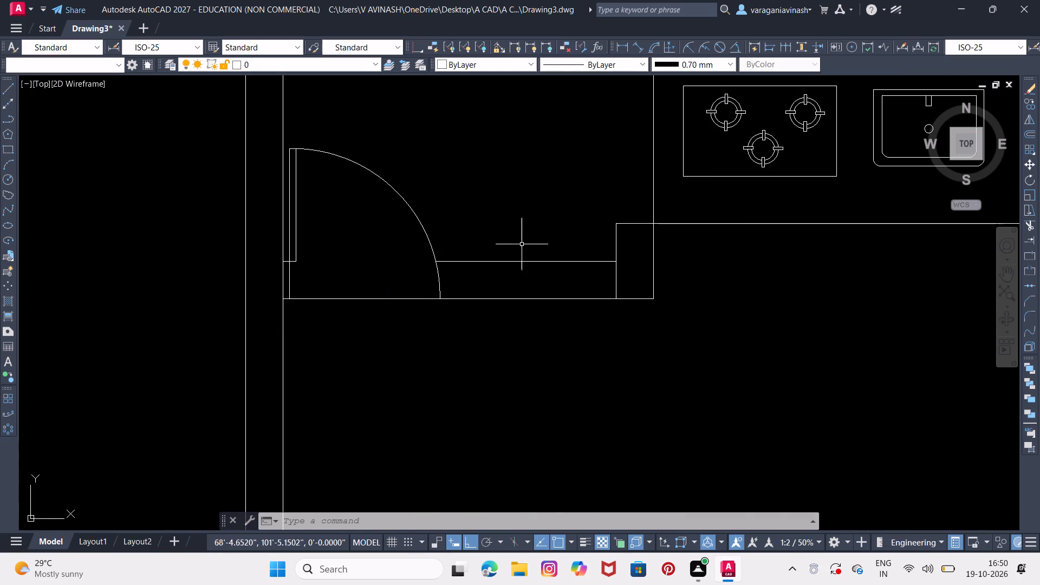
Copy the kitchen's 2' door, with its leaf, swing arc and base line, into the open area of the upper bedroom.
click(502, 231)
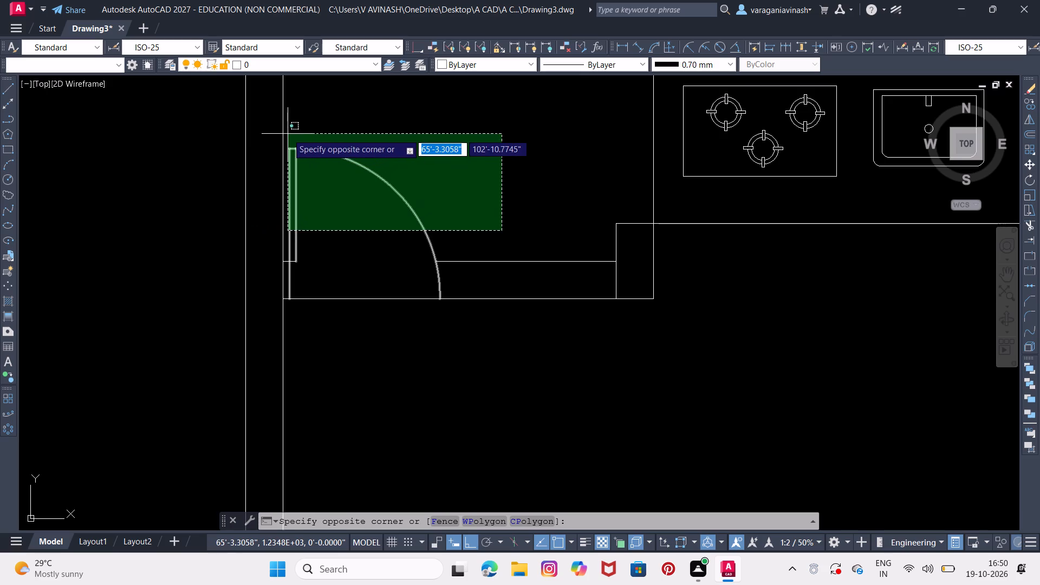
click(288, 134)
scroll(294, 263, up, 3)
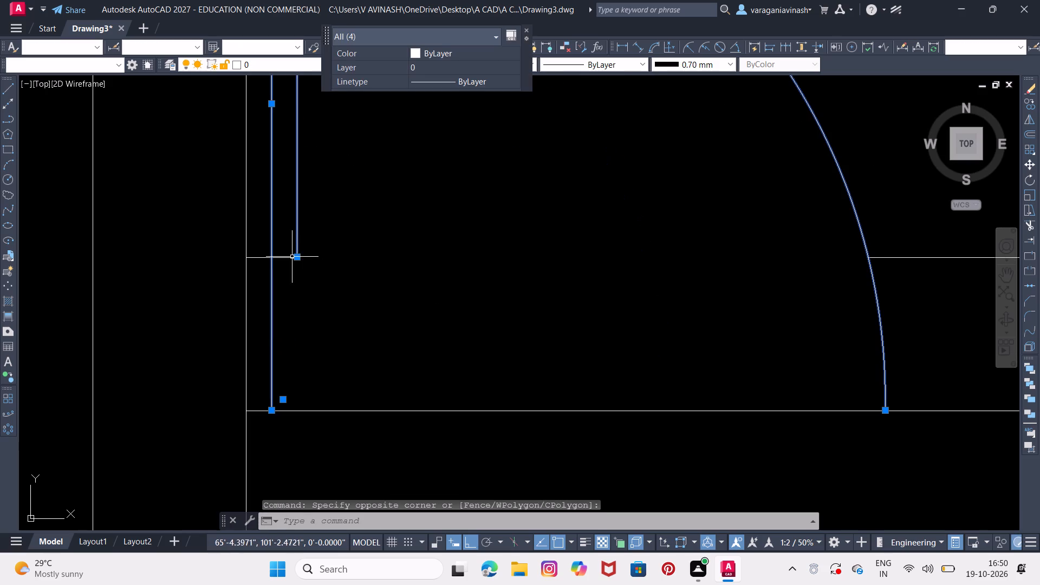
click(285, 258)
drag(356, 350, 354, 359)
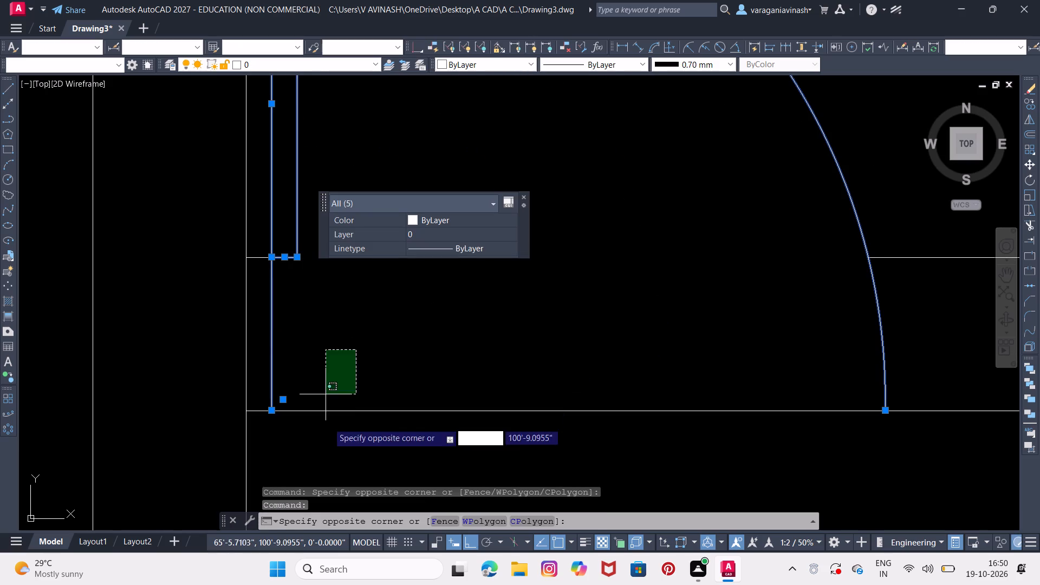
click(326, 436)
scroll(295, 364, down, 5)
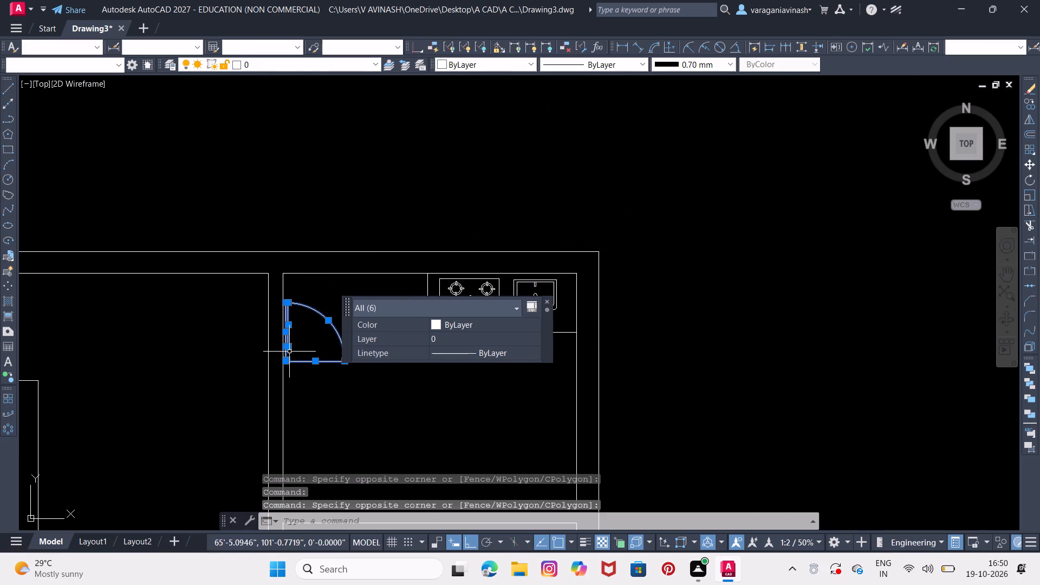
scroll(284, 355, down, 1)
middle_drag(278, 344, 389, 259)
right_drag(414, 263, 339, 275)
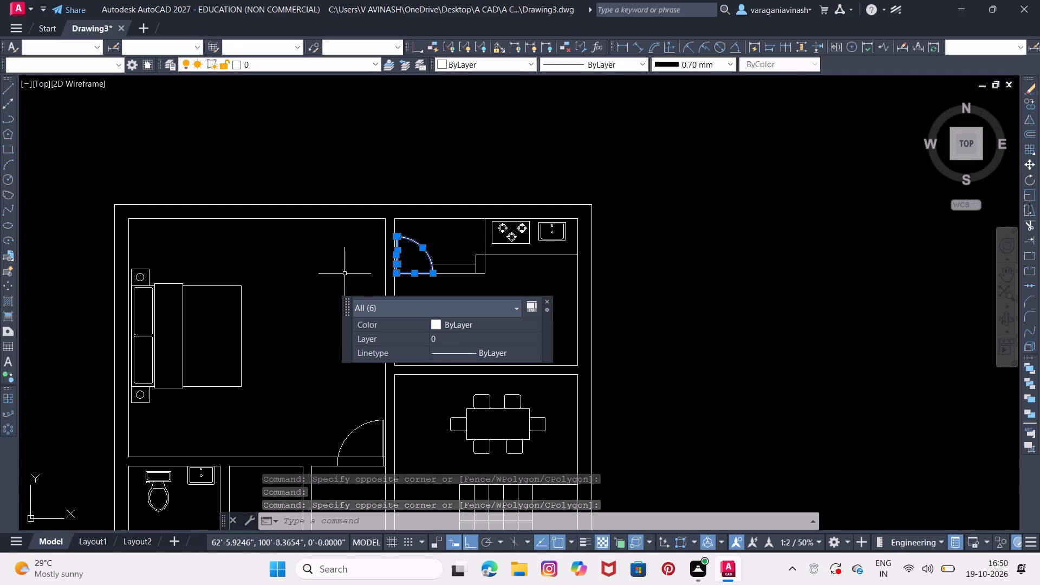
right_drag(339, 275, 302, 336)
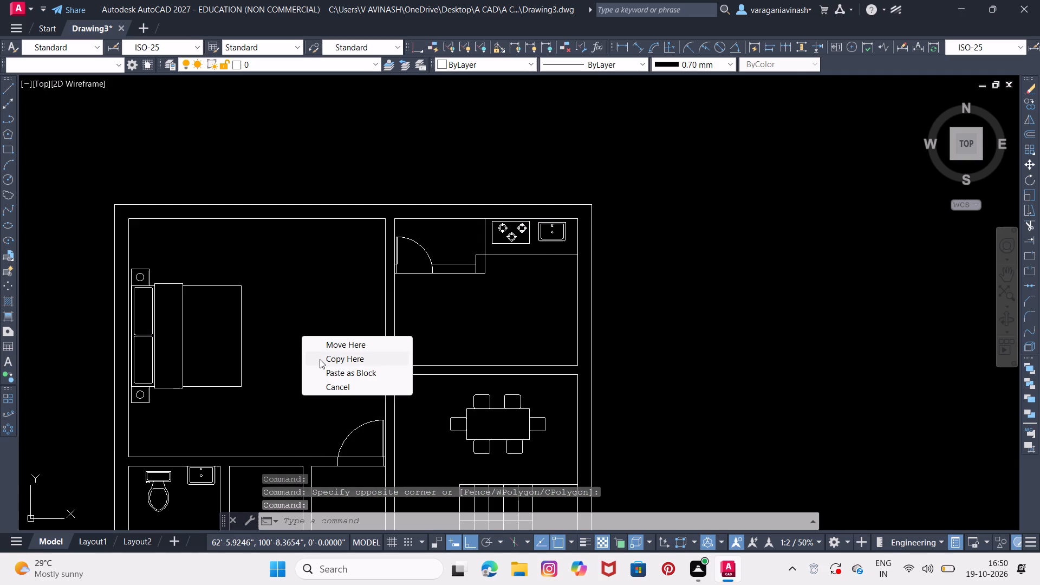
click(320, 359)
Rotate the copied door in the upper bedroom by 90° about a point on its swing arc.
click(294, 286)
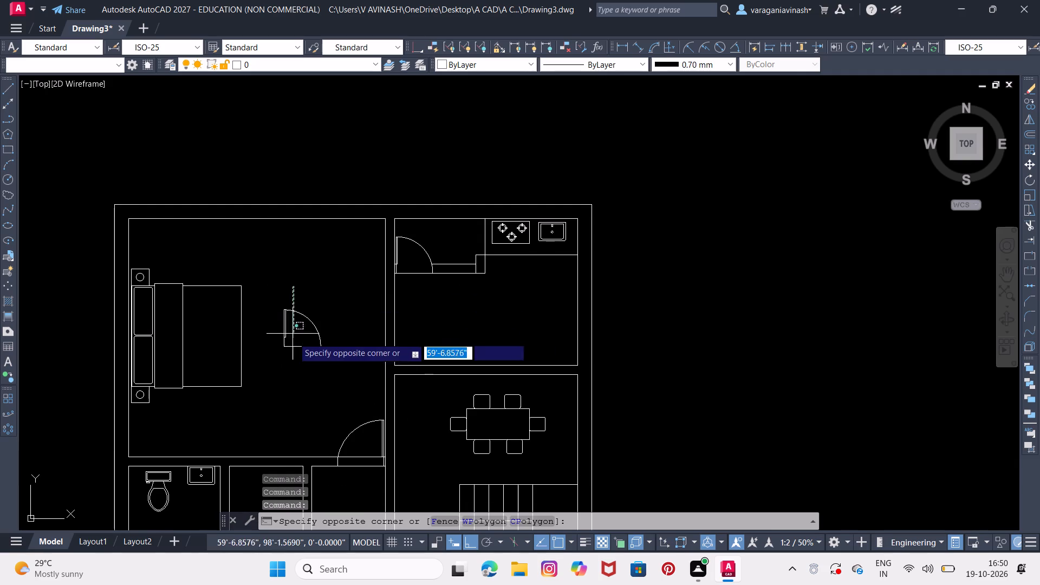
click(294, 296)
click(340, 378)
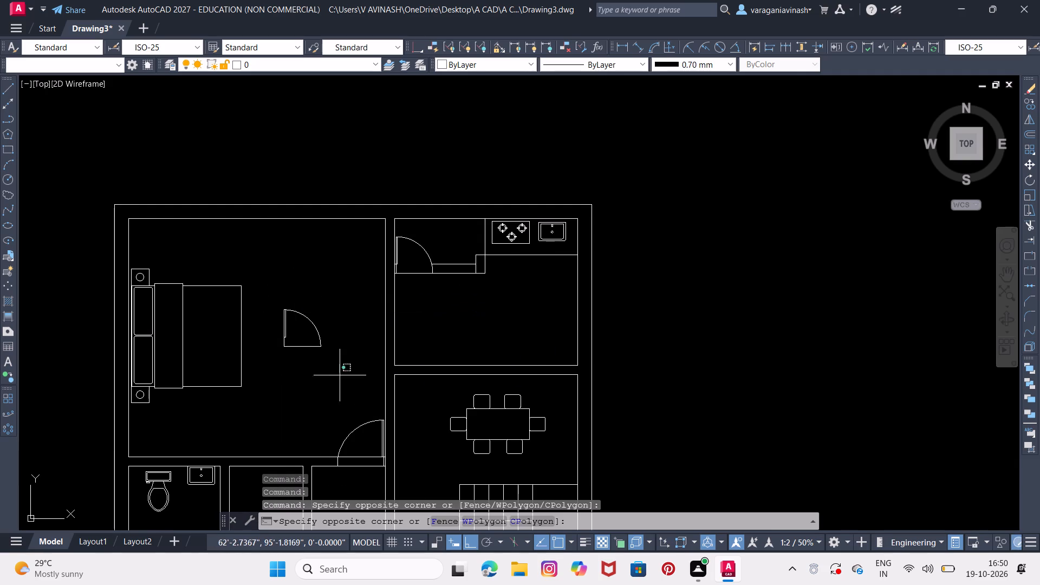
click(274, 294)
right_click(278, 315)
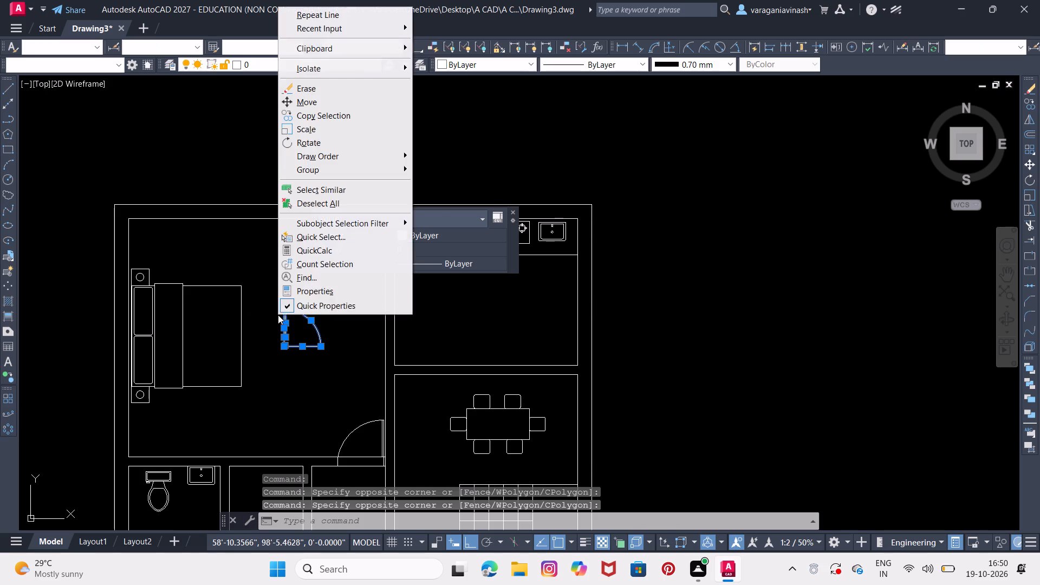
click(326, 146)
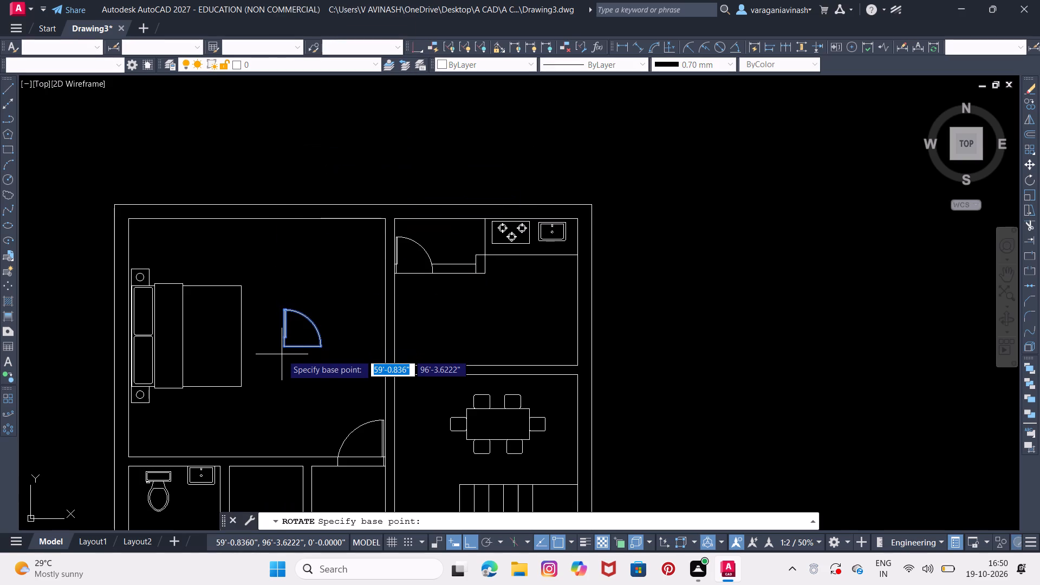
middle_drag(292, 333, 294, 310)
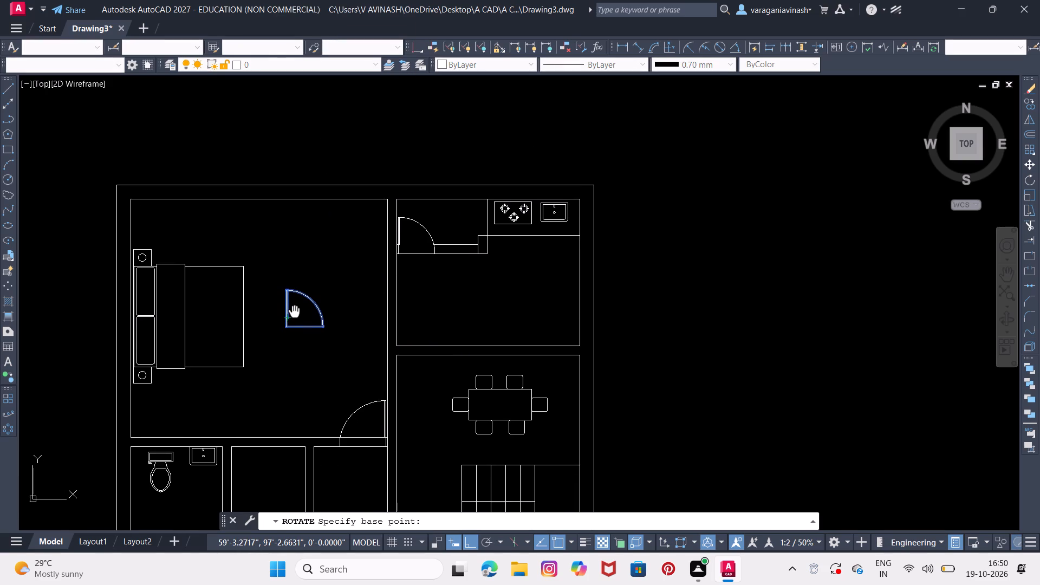
middle_drag(294, 310, 294, 308)
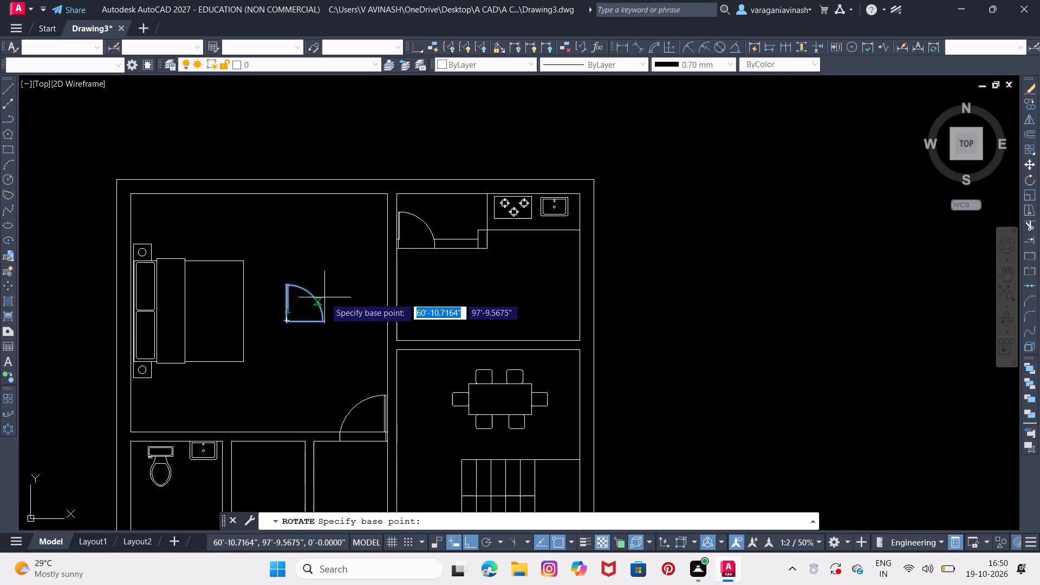
click(315, 310)
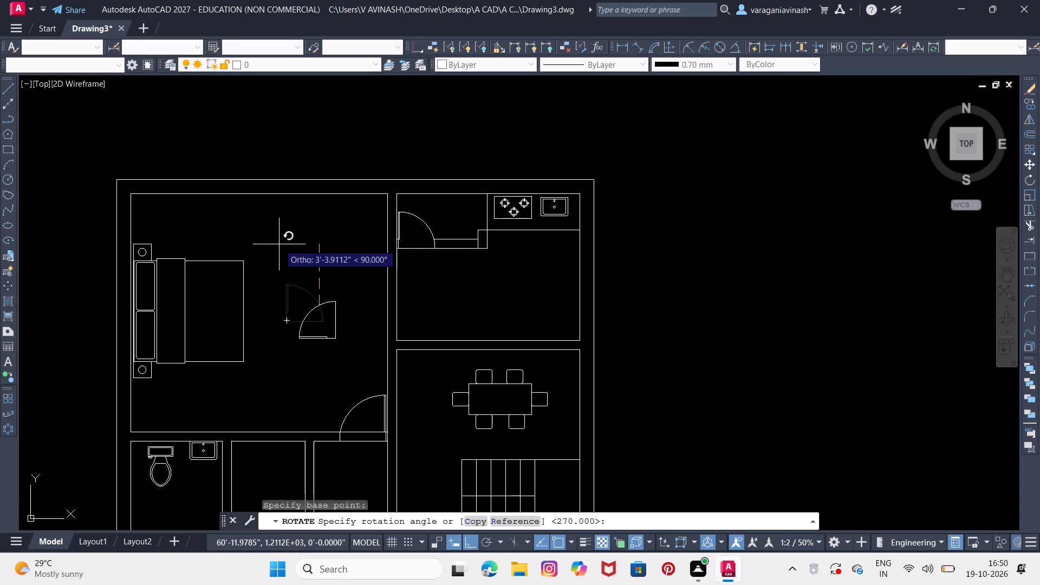
click(279, 245)
Copy the rotated door from the leaf's jamb-side end to the lower bathroom's inner wall face, near its lower corner beside the passage.
scroll(275, 359, down, 1)
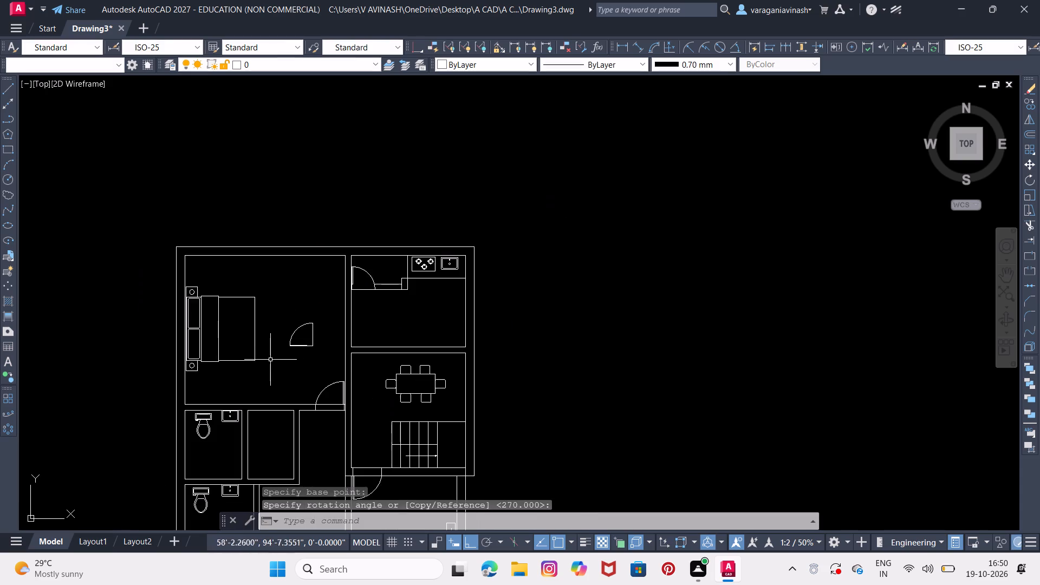
middle_drag(321, 268, 355, 212)
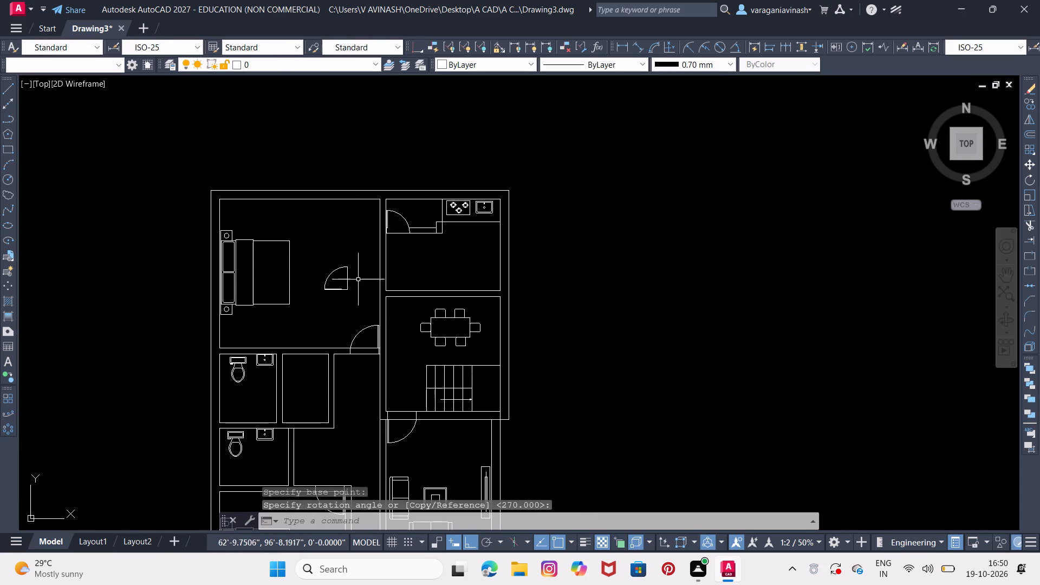
click(360, 297)
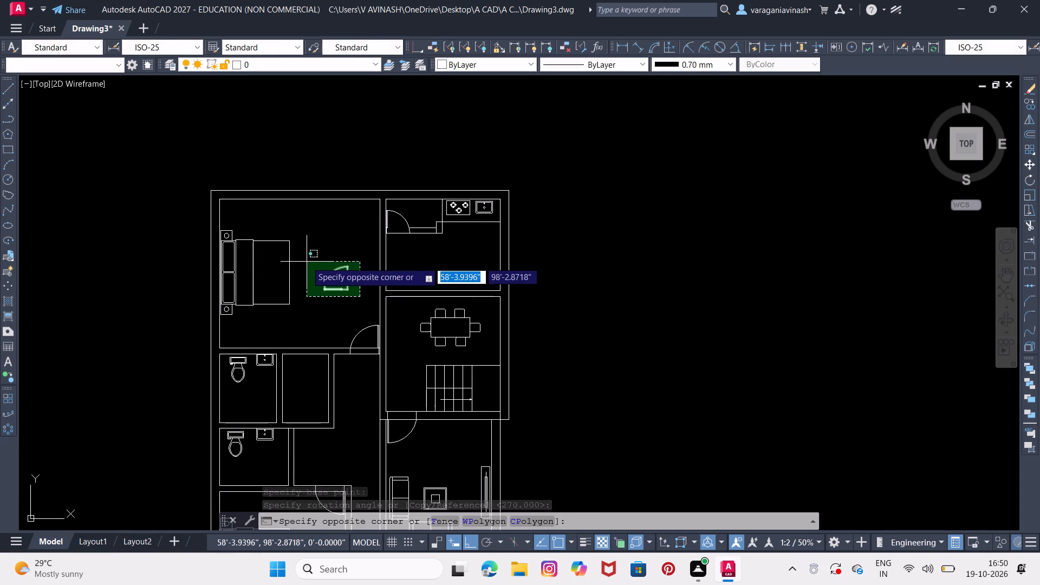
click(307, 262)
right_click(324, 281)
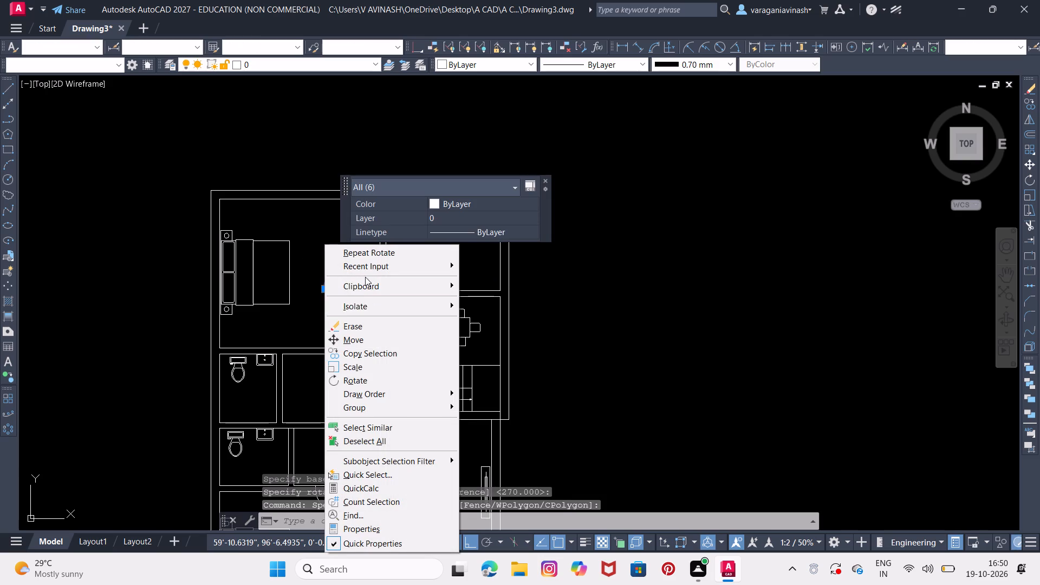
click(354, 349)
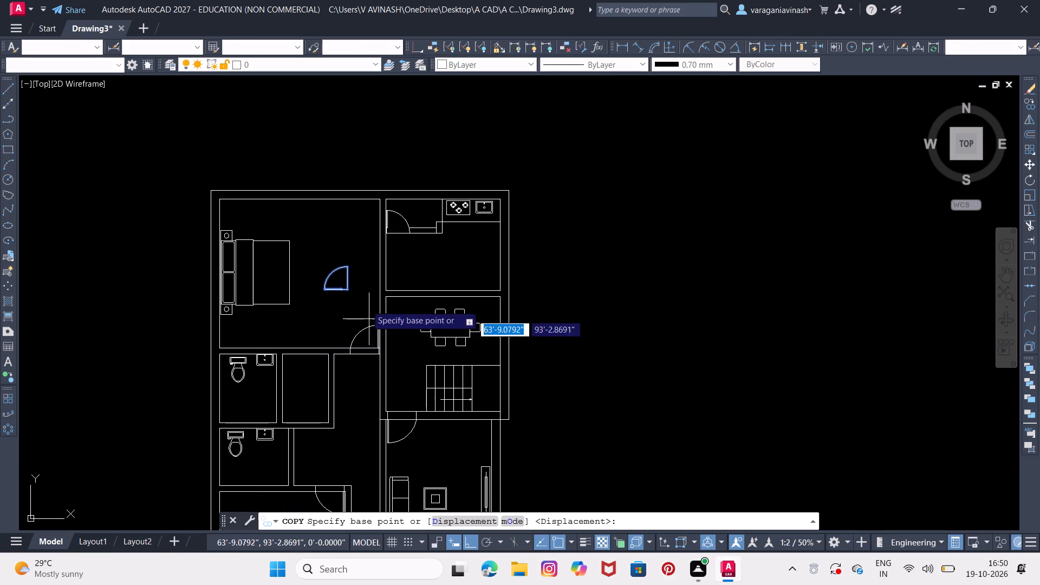
scroll(336, 291, up, 4)
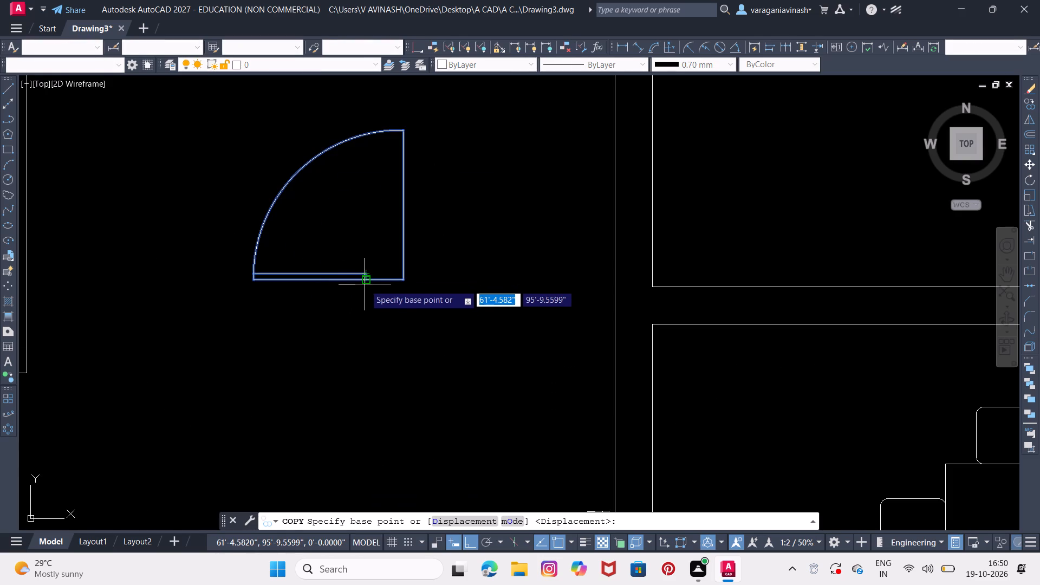
click(366, 284)
middle_drag(329, 357, 374, 177)
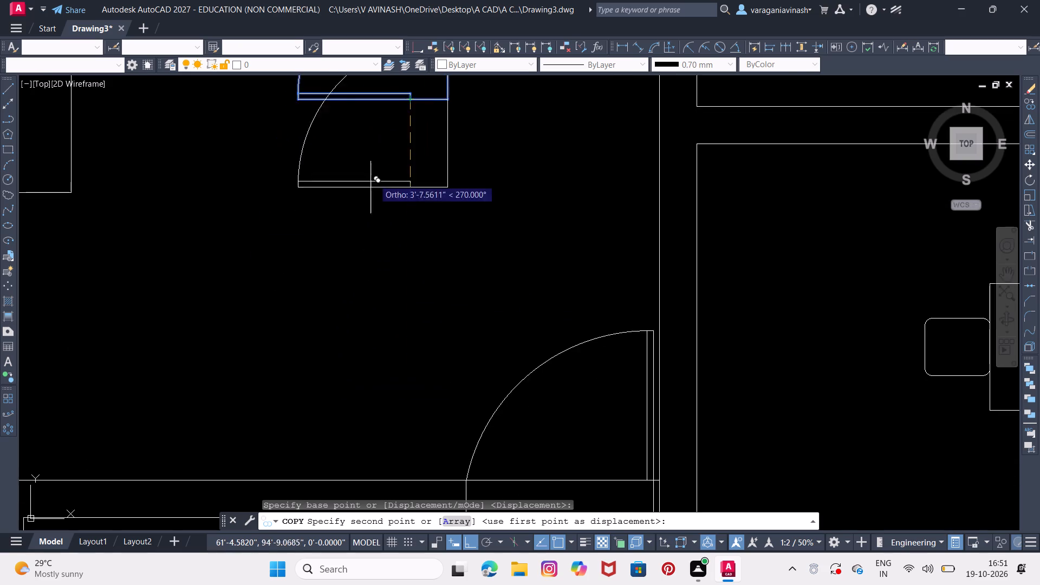
scroll(331, 245, down, 3)
middle_drag(315, 278, 392, 157)
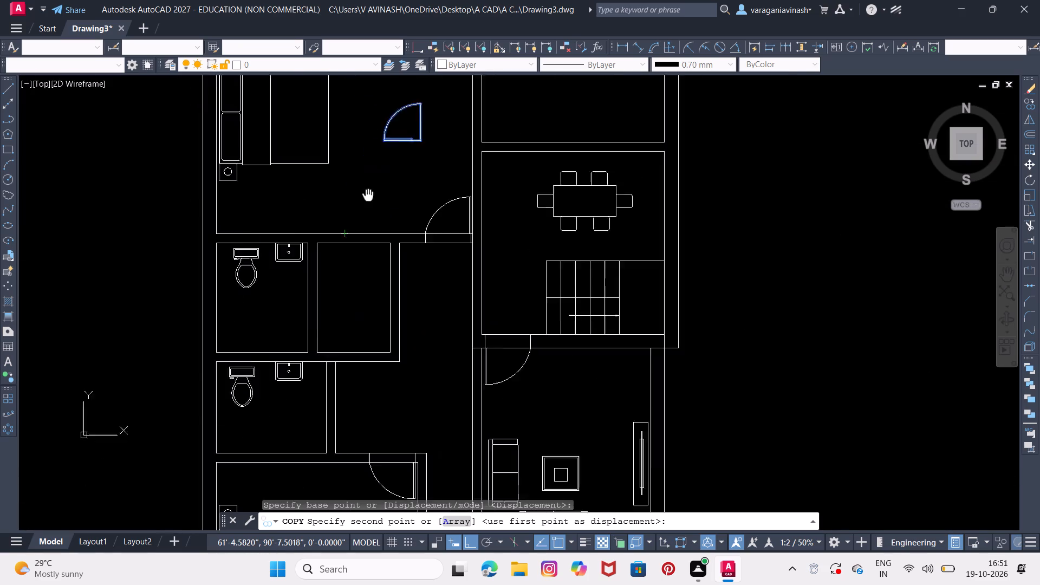
middle_drag(392, 157, 414, 93)
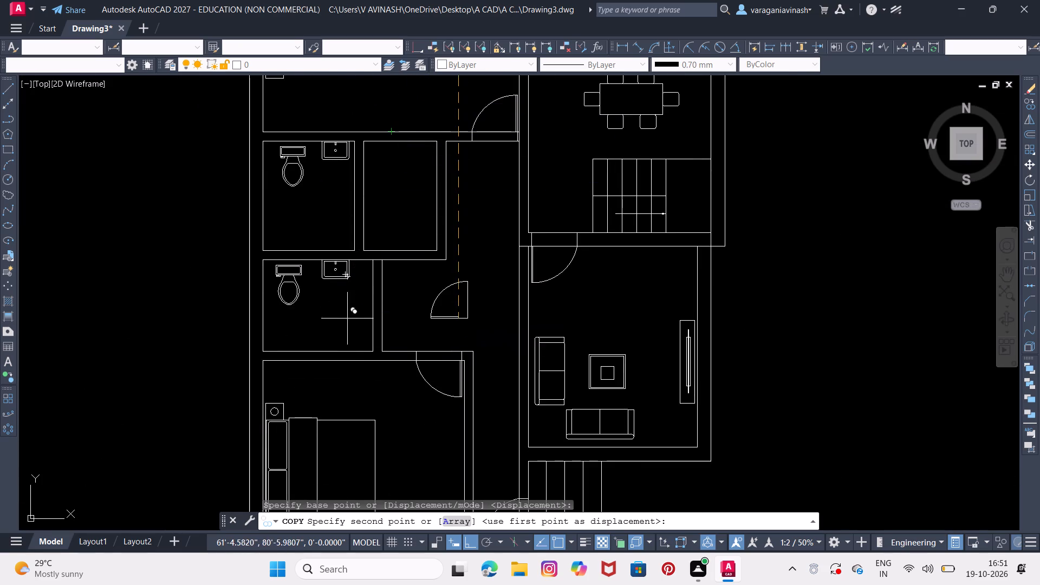
scroll(382, 361, up, 4)
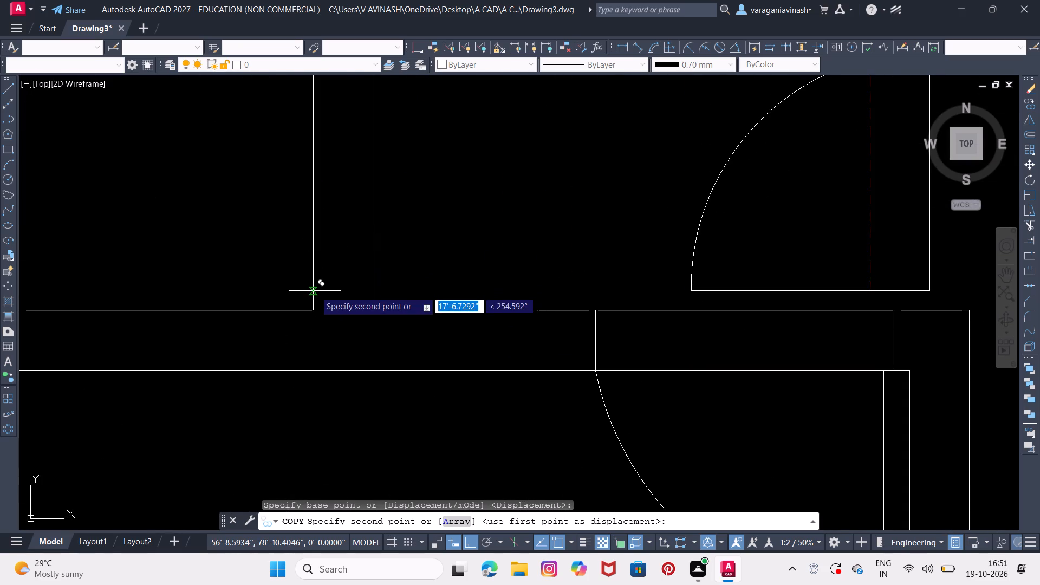
click(315, 291)
Place another copy of the door on the passage-side wall of the empty room beside the upper bathroom, near its lower corner.
scroll(283, 240, down, 3)
middle_drag(284, 232, 248, 283)
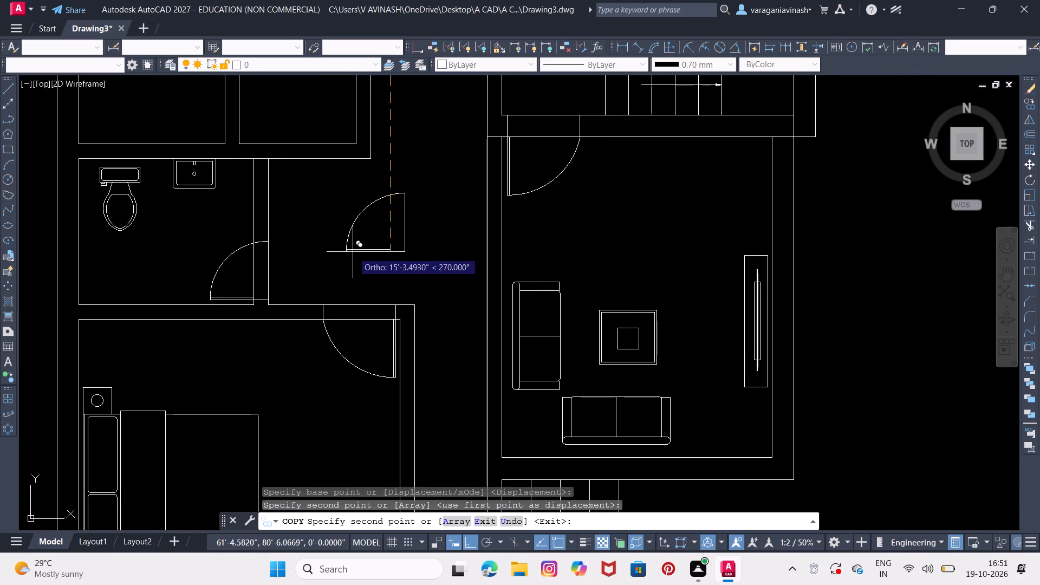
middle_drag(351, 255, 315, 431)
scroll(309, 304, up, 3)
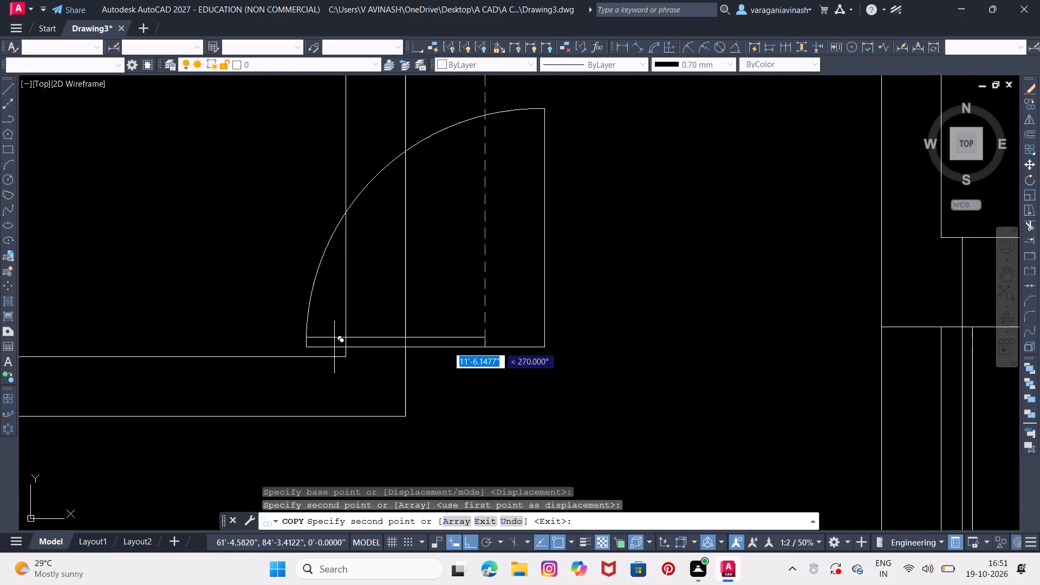
click(346, 345)
Place another copy of the door in the upper bathroom, on the wall shared with the empty room, near the lower corner.
scroll(297, 304, down, 2)
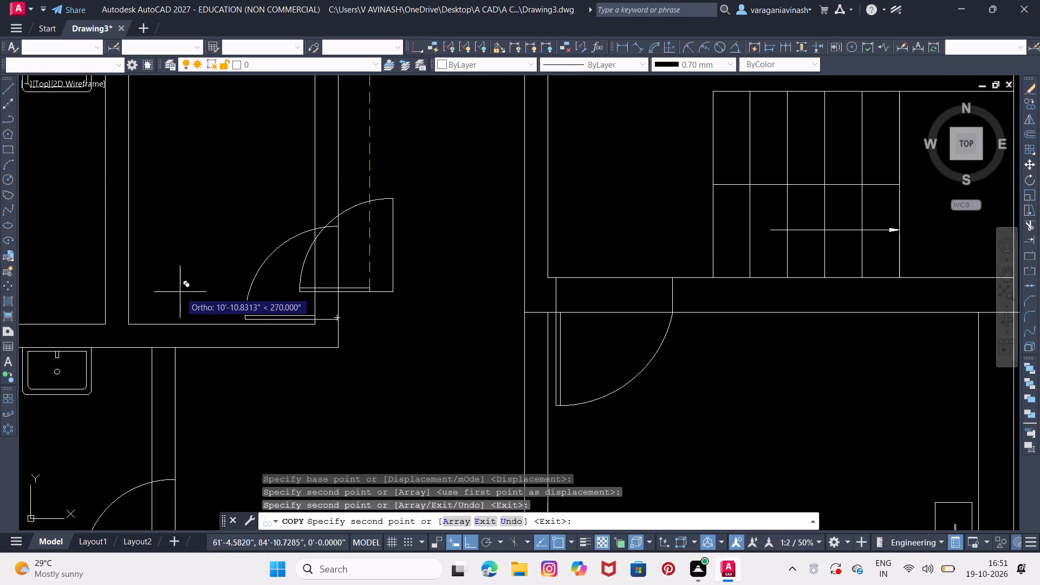
middle_drag(180, 292, 340, 356)
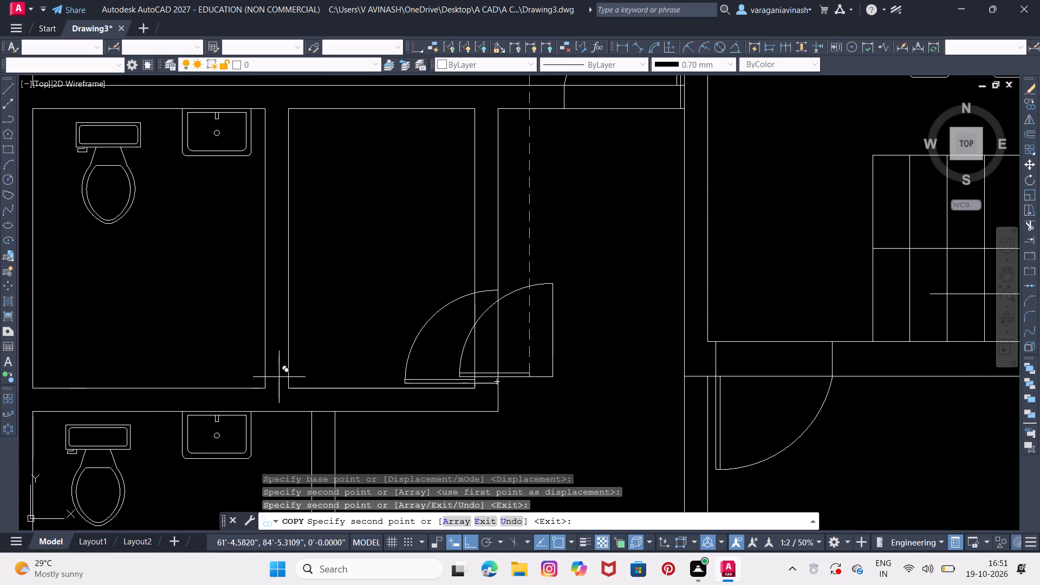
scroll(268, 385, up, 3)
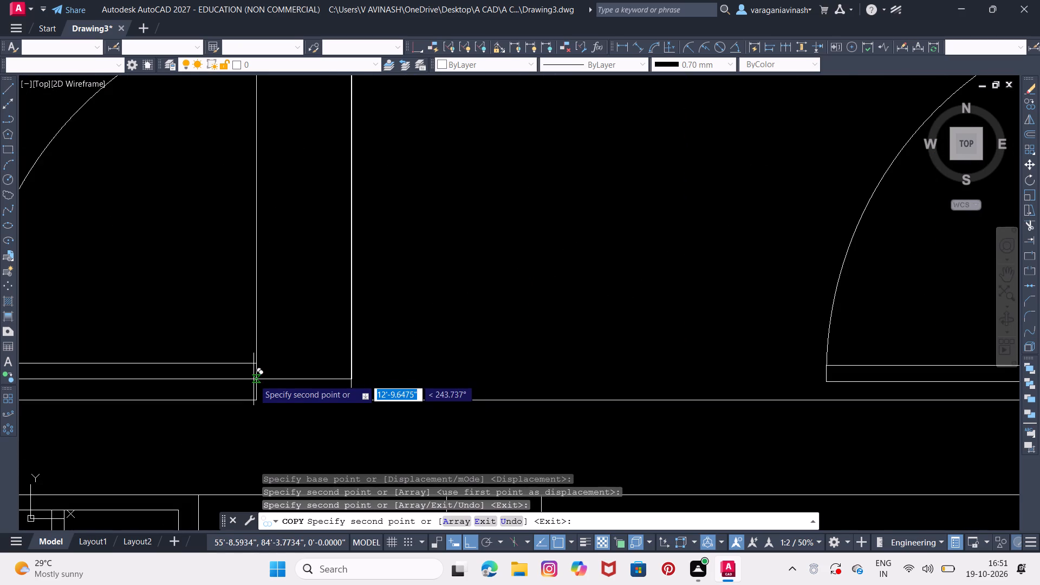
click(253, 379)
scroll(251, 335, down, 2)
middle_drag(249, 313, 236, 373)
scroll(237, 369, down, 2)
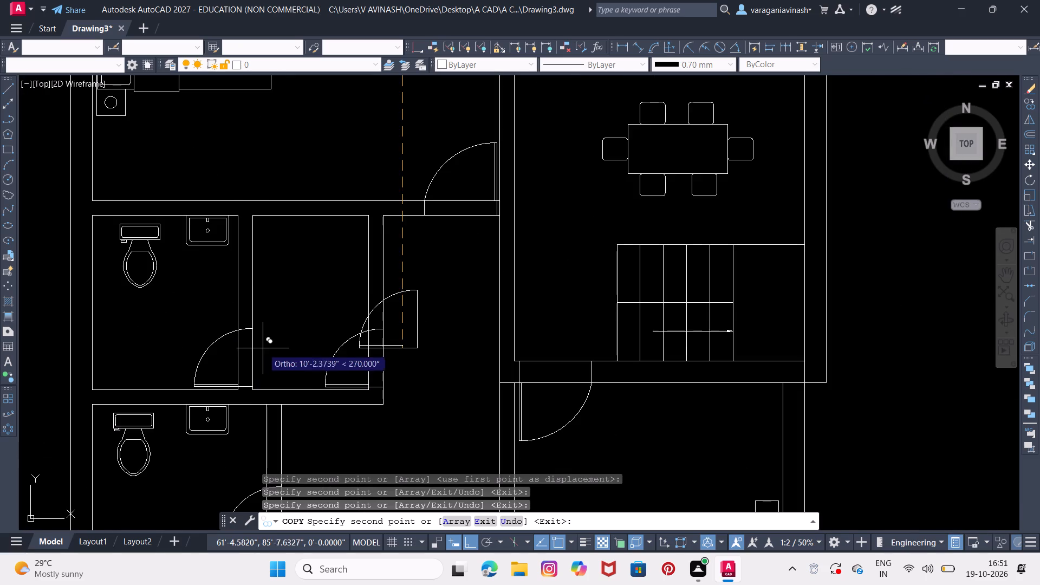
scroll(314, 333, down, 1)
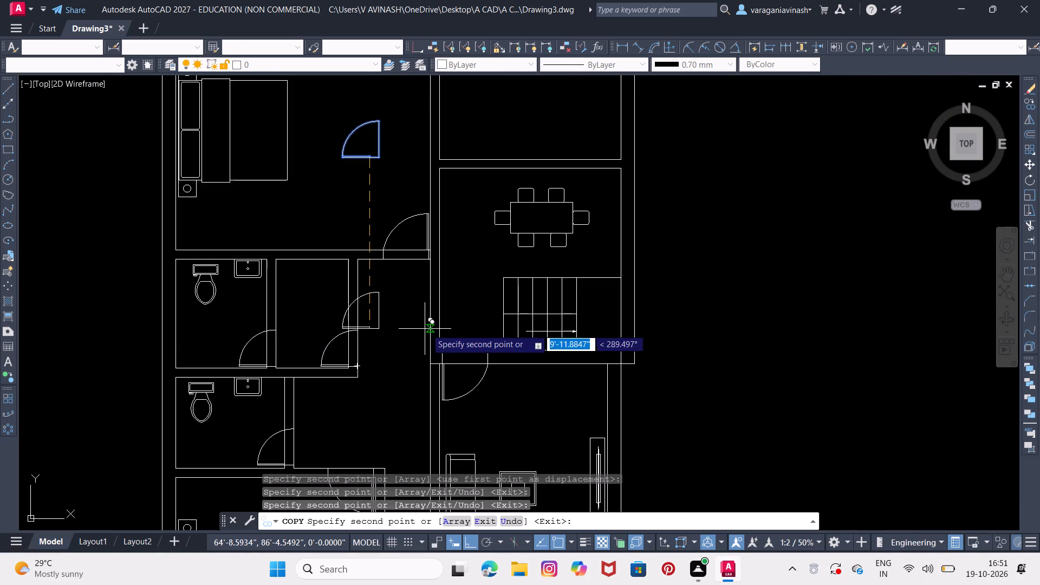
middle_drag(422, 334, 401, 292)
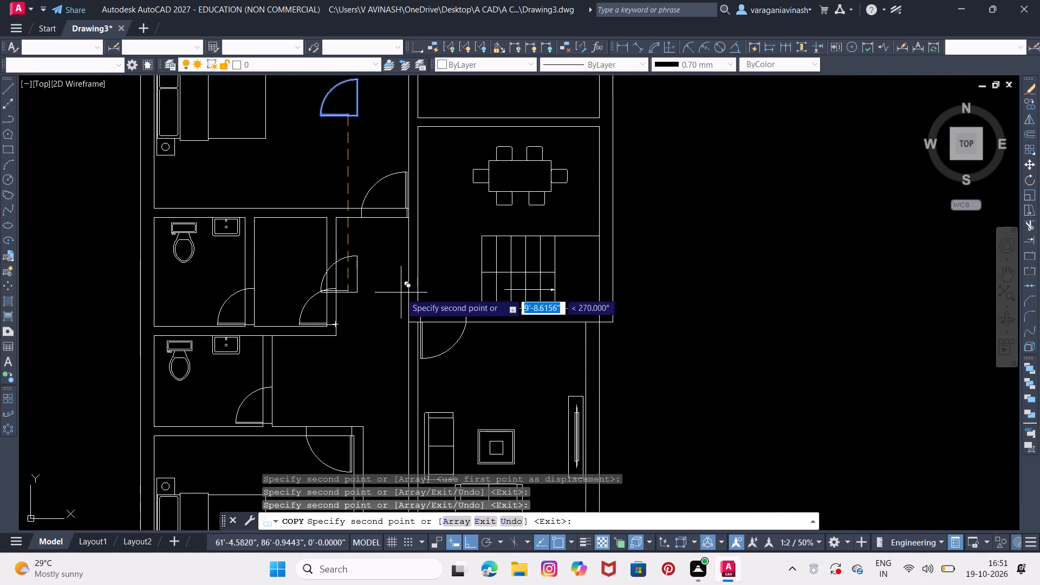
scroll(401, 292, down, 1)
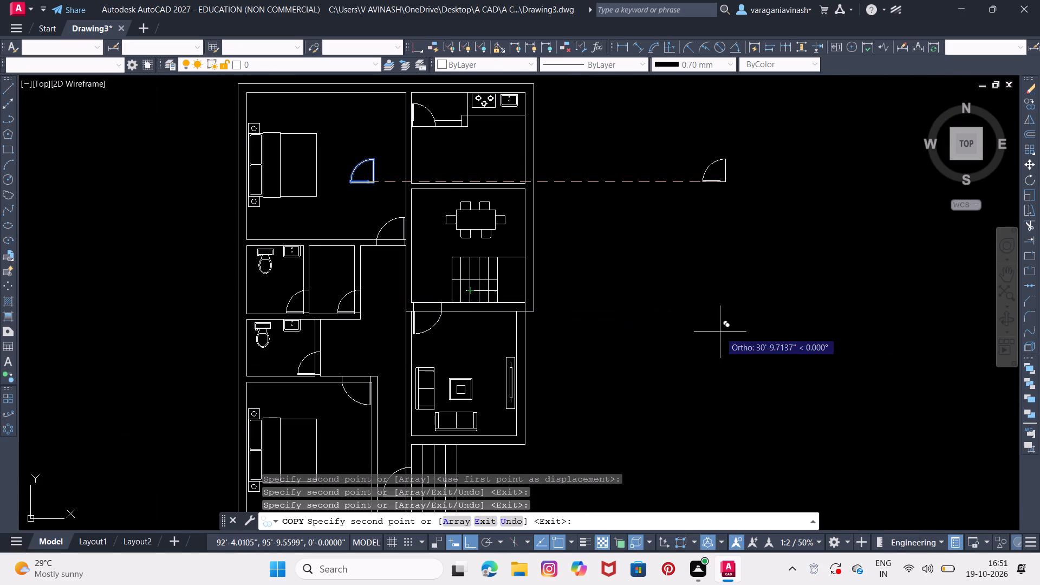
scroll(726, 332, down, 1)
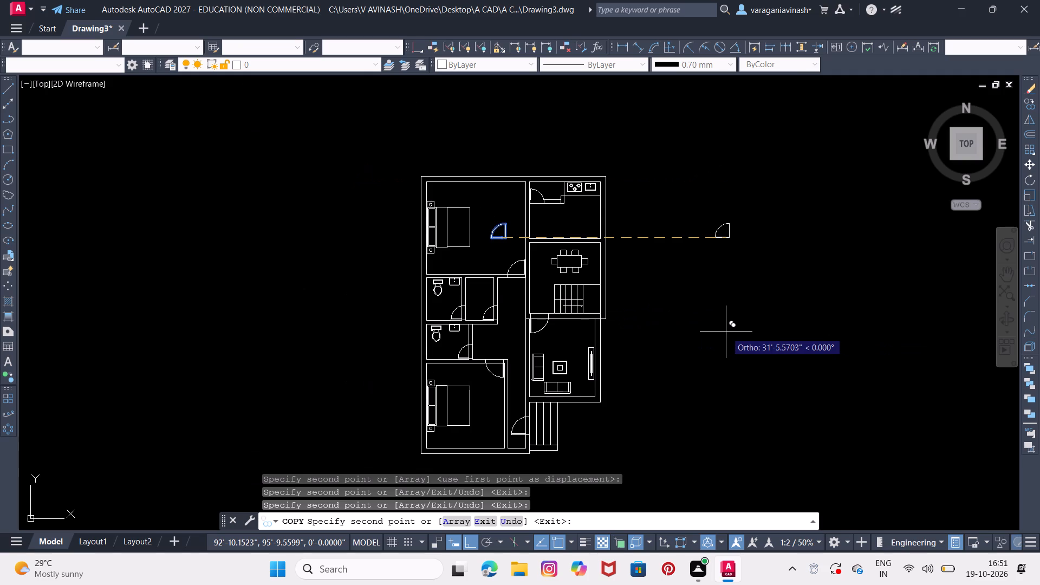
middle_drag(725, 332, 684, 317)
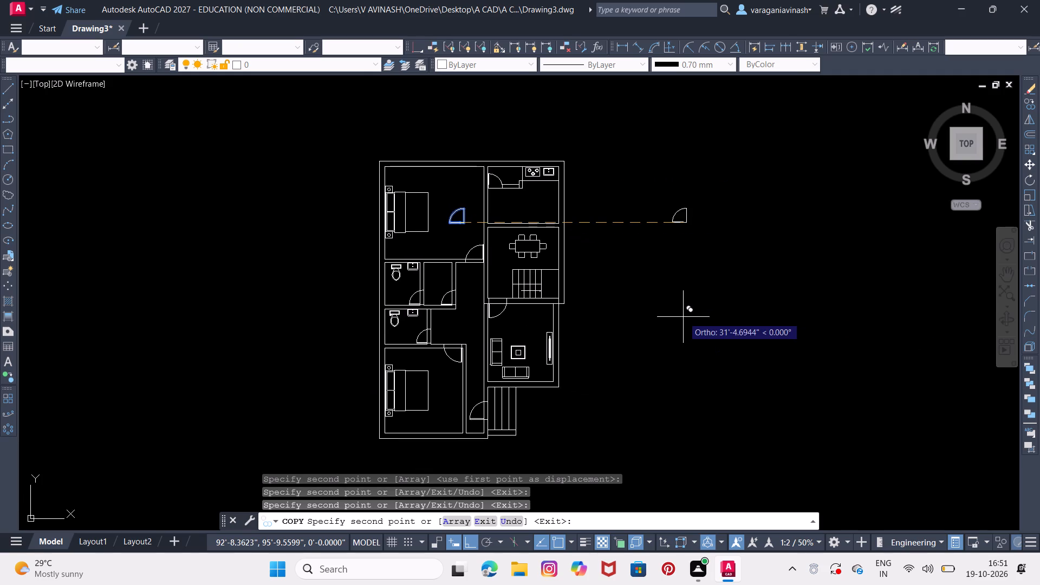
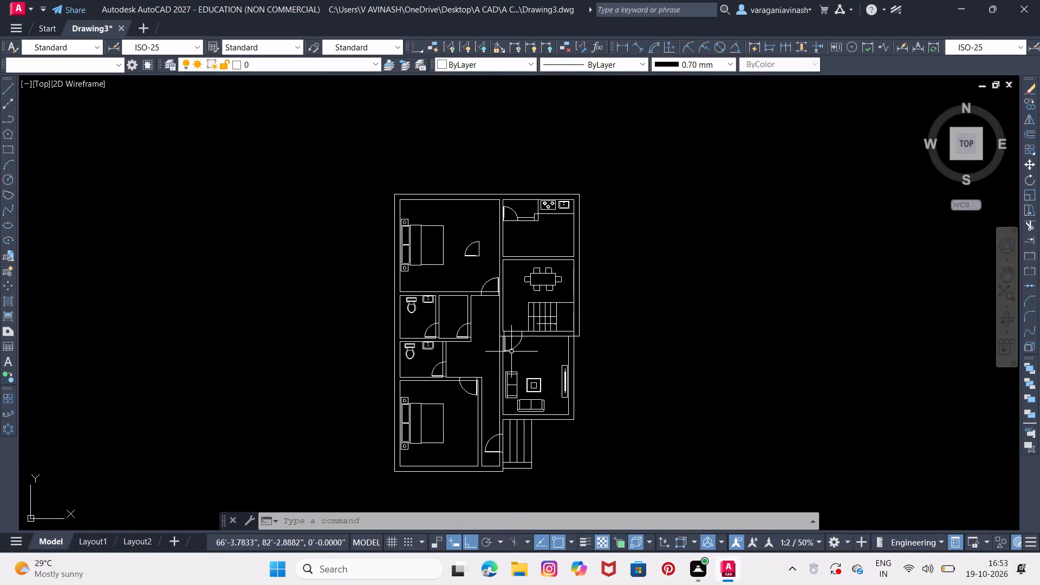
Stretch both kitchen–dining partition lines back about 3'-1" from the passage-side wall, leaving each about 6'-10.7" long.
middle_drag(531, 307, 544, 273)
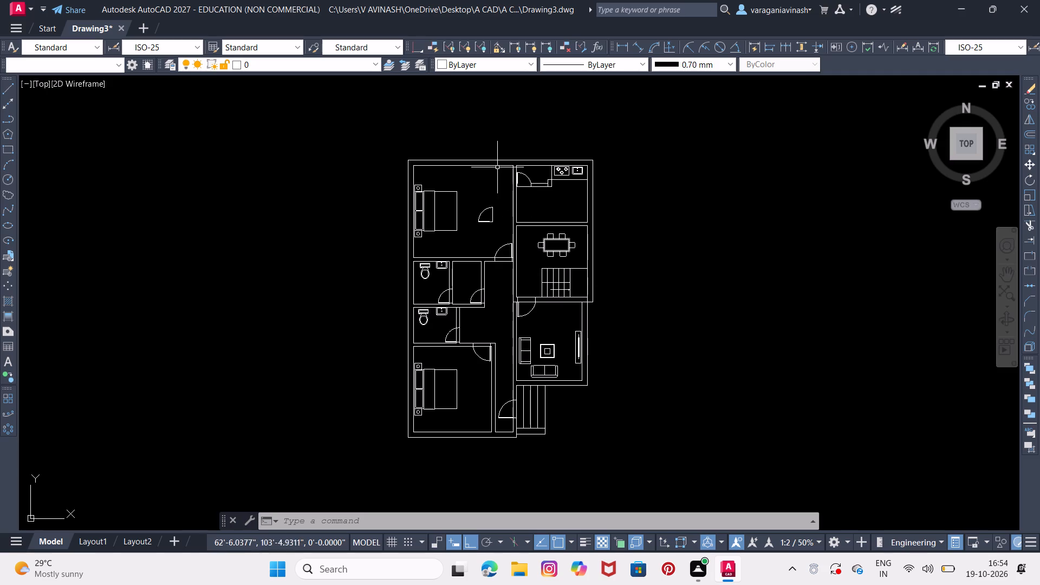
scroll(480, 157, up, 1)
middle_drag(495, 238, 483, 217)
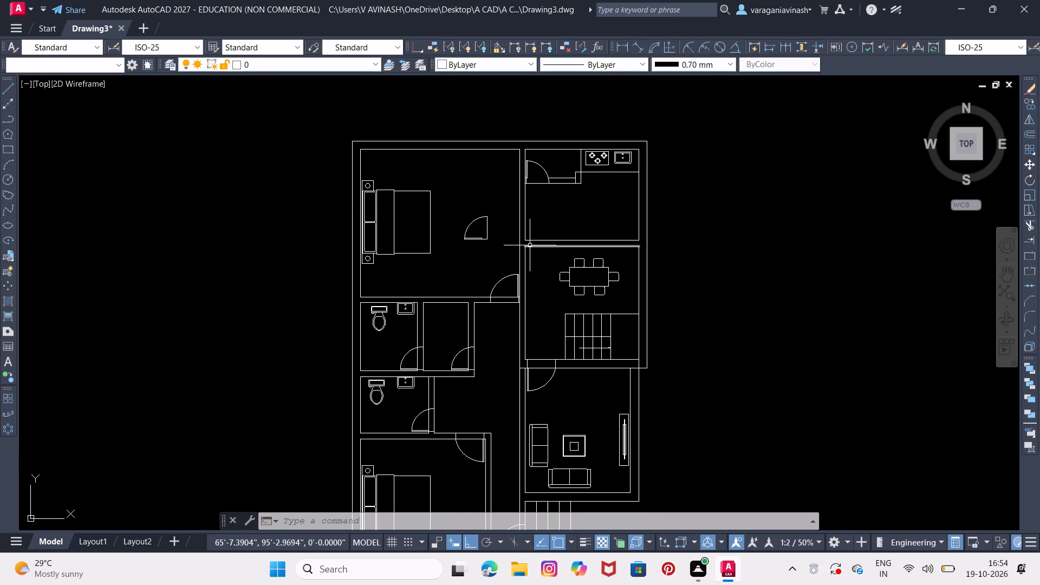
scroll(526, 220, up, 2)
click(582, 263)
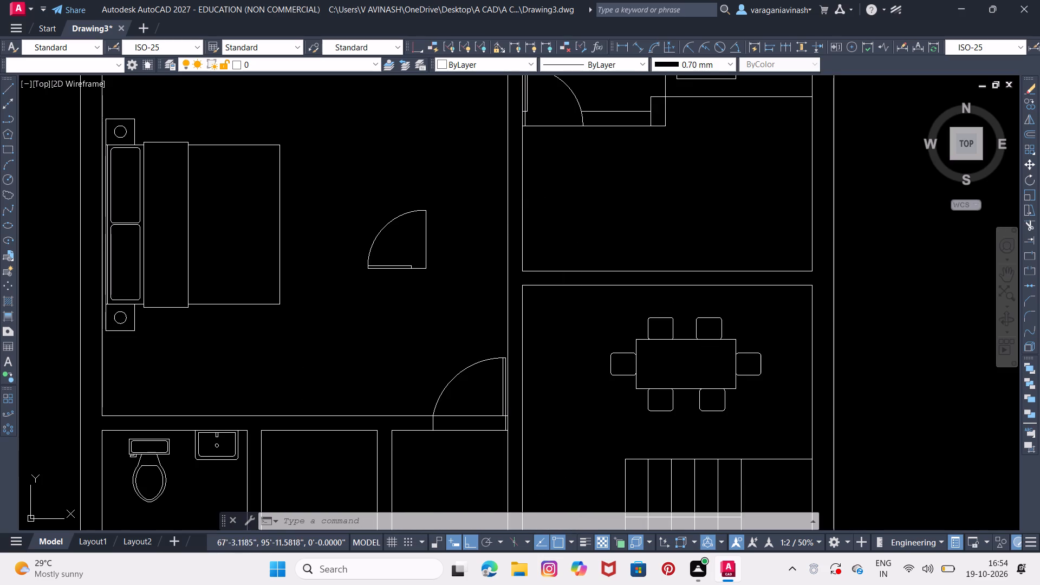
click(552, 321)
click(524, 272)
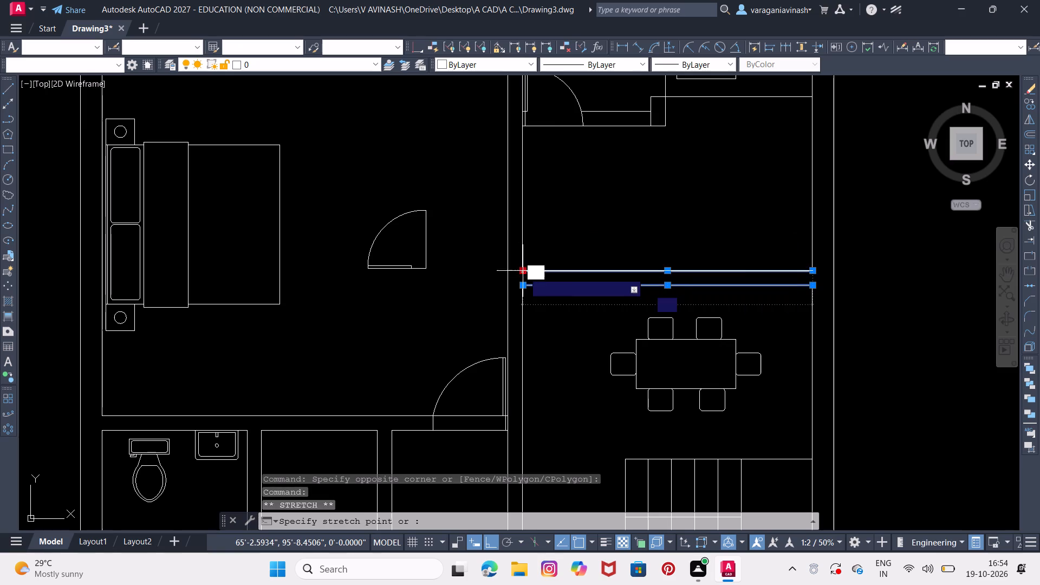
click(613, 269)
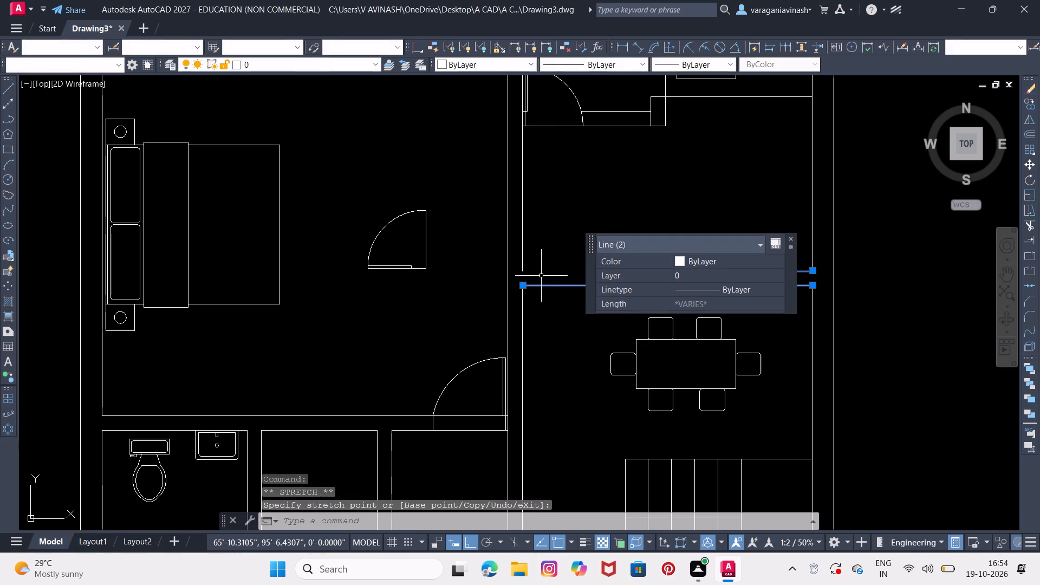
click(524, 288)
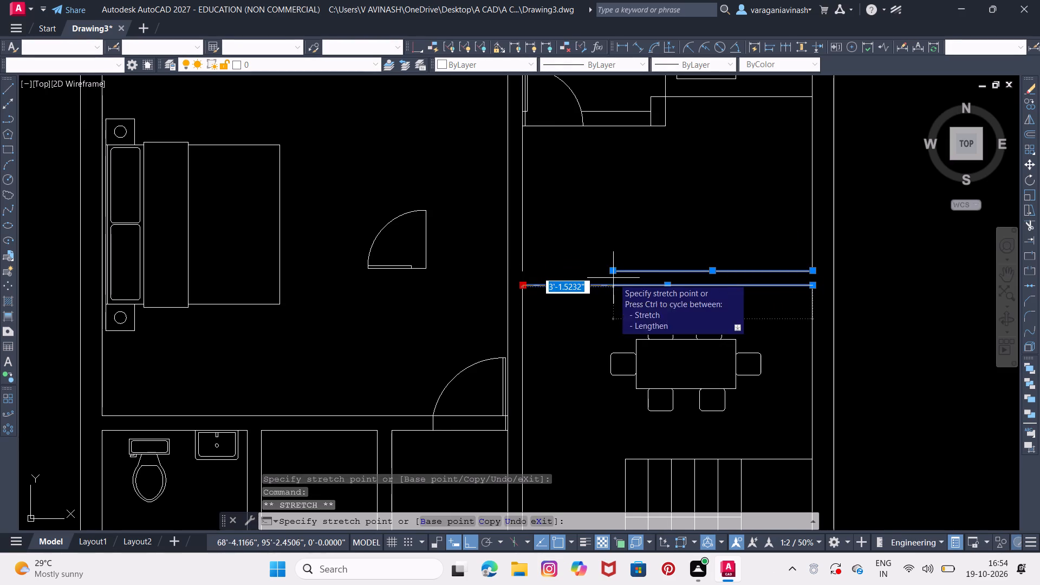
scroll(613, 283, up, 2)
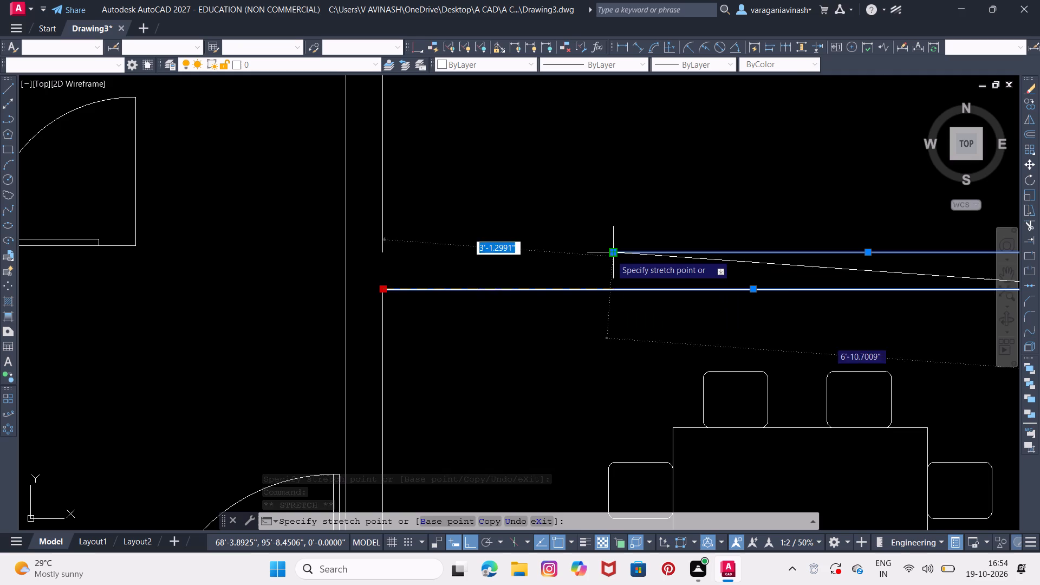
click(610, 266)
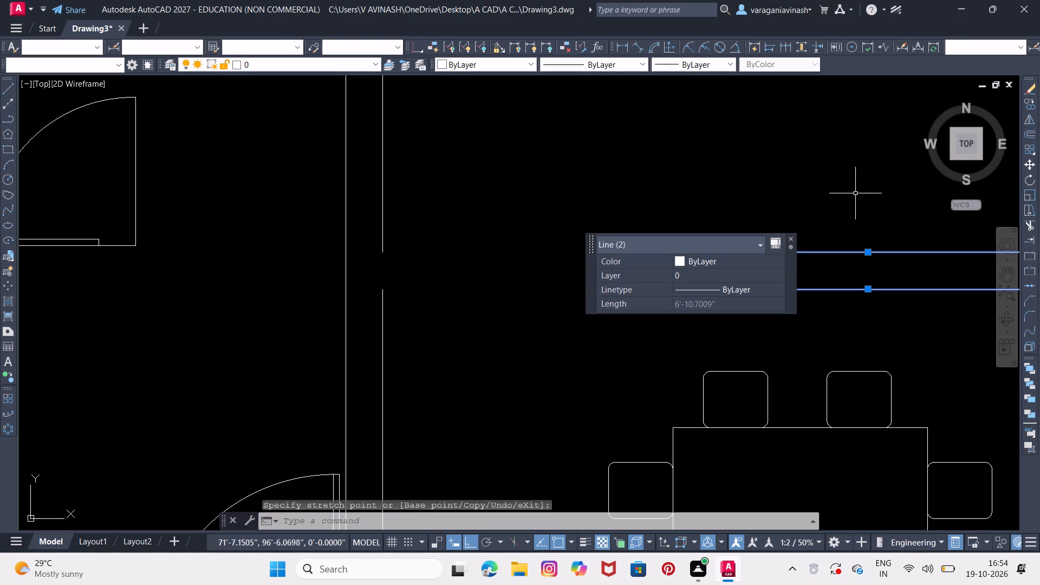
click(789, 239)
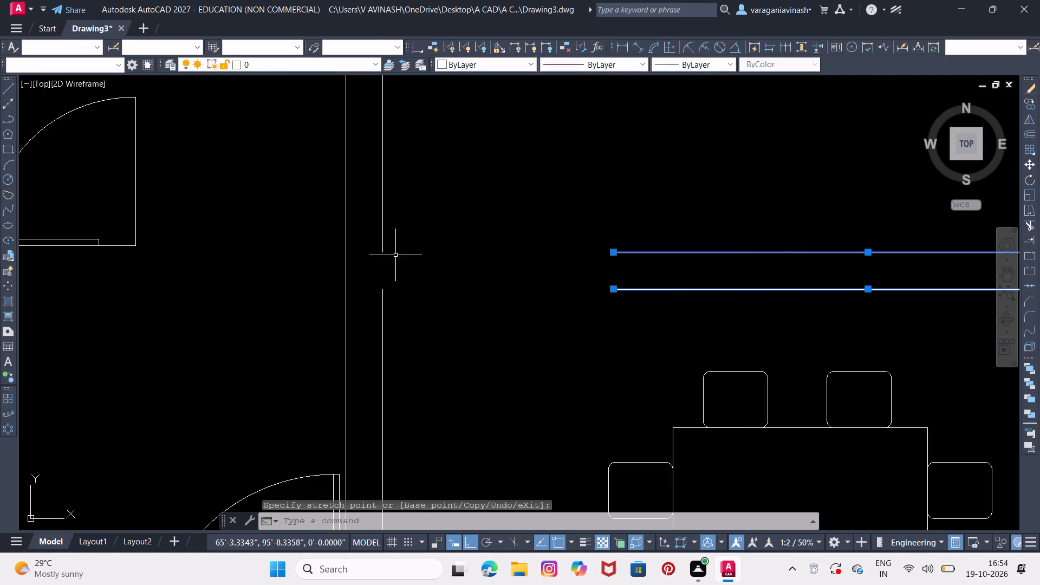
Stretch the kitchen's passage-side inner wall line down to the dining room's wall line, closing the gap at the new opening.
click(383, 246)
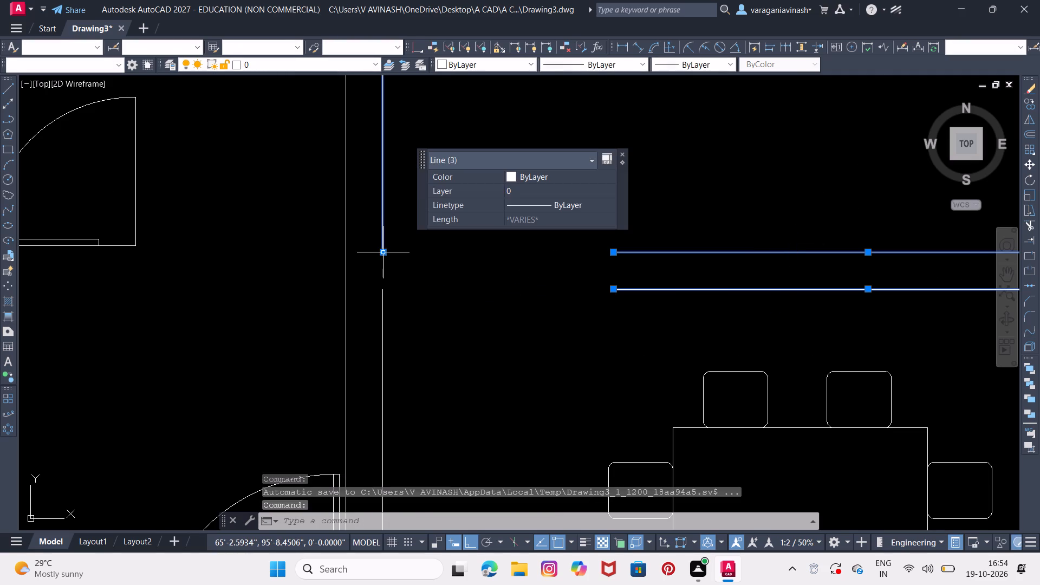
click(384, 255)
click(385, 294)
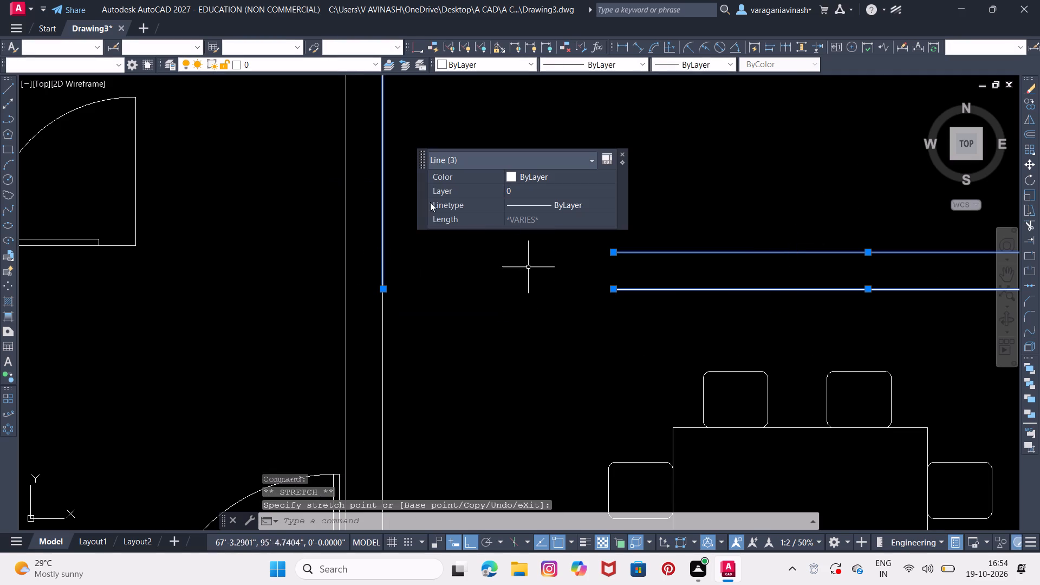
Draw a line joining the free ends of the two shortened kitchen–dining partition lines.
click(5, 90)
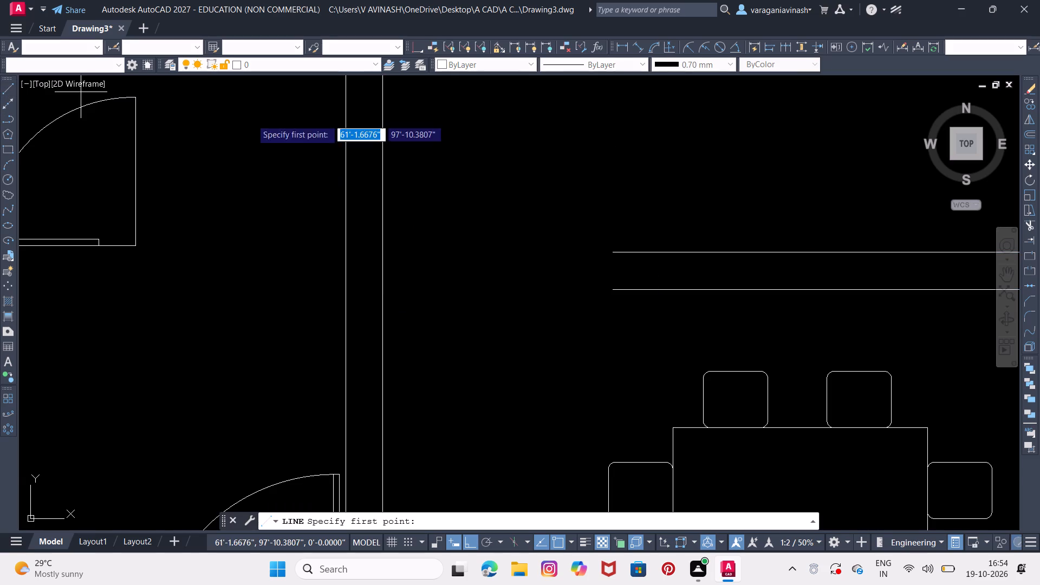
click(612, 250)
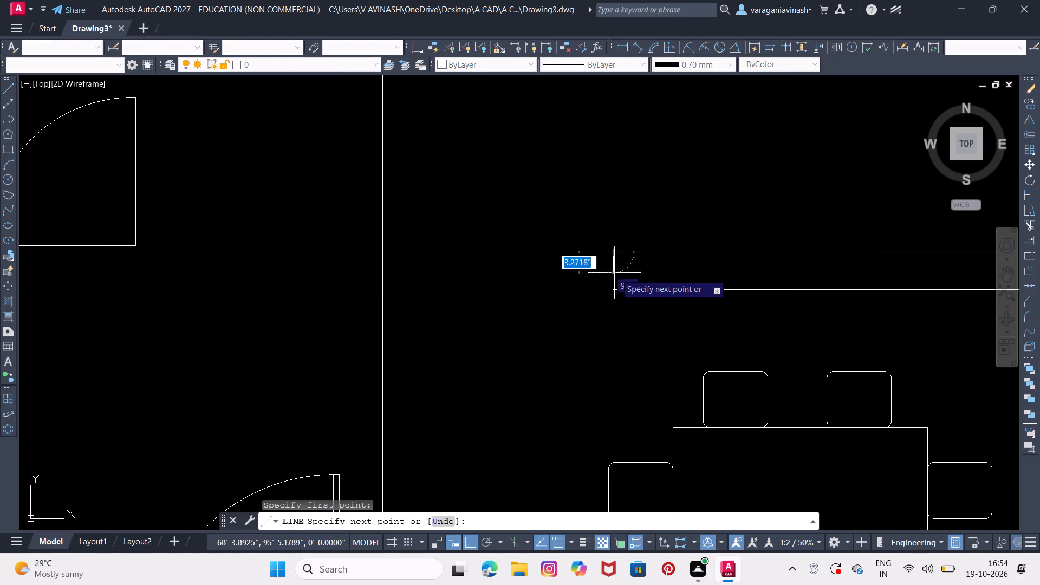
click(615, 287)
right_click(614, 287)
click(622, 291)
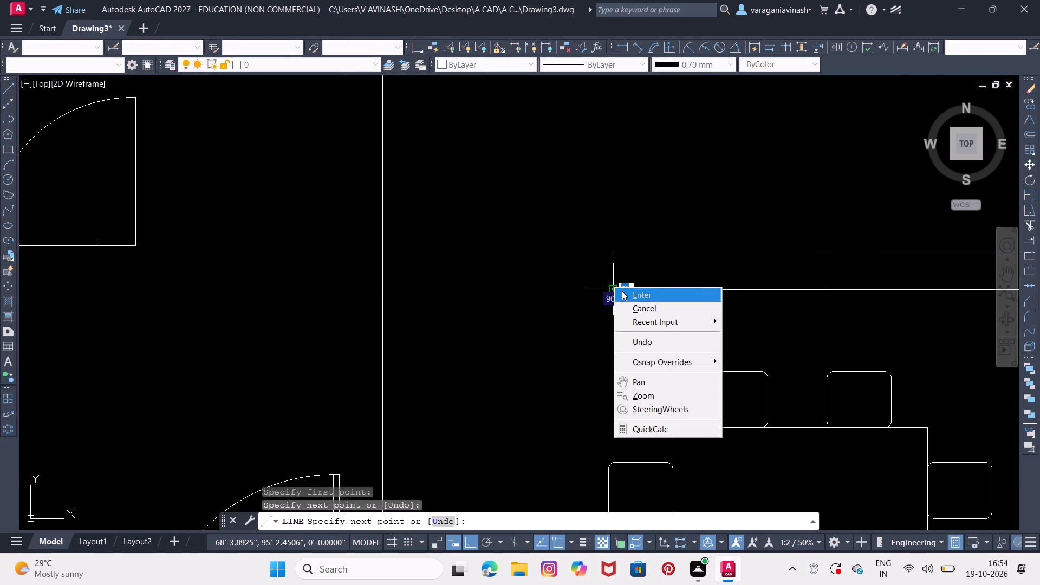
Look over the floor plan from the kitchen and bedrooms down to the living room and entrance steps.
scroll(529, 280, down, 3)
middle_drag(552, 290, 590, 256)
scroll(590, 256, down, 1)
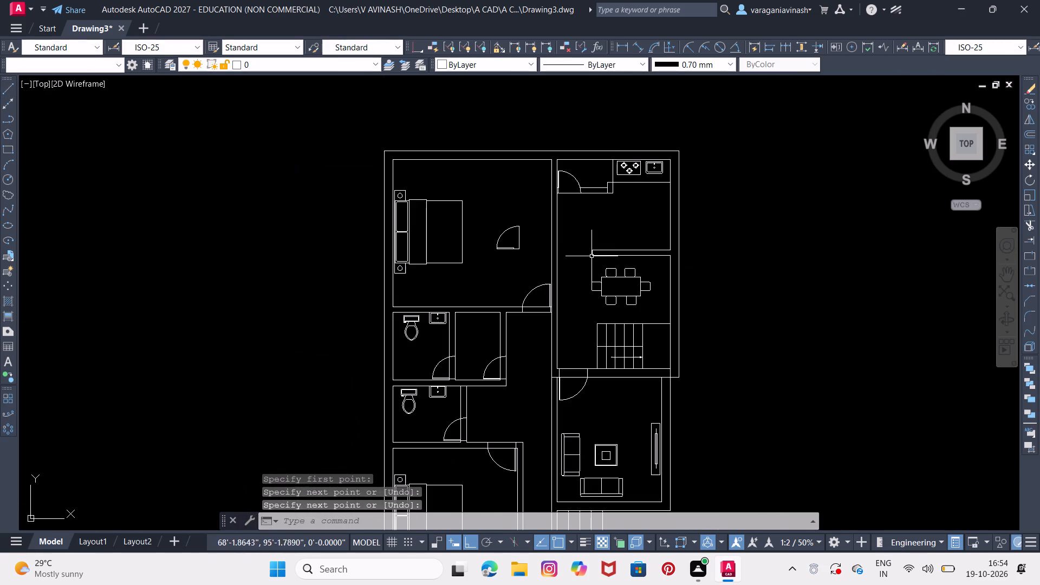
middle_drag(633, 269, 647, 231)
middle_drag(619, 251, 629, 233)
scroll(629, 233, down, 1)
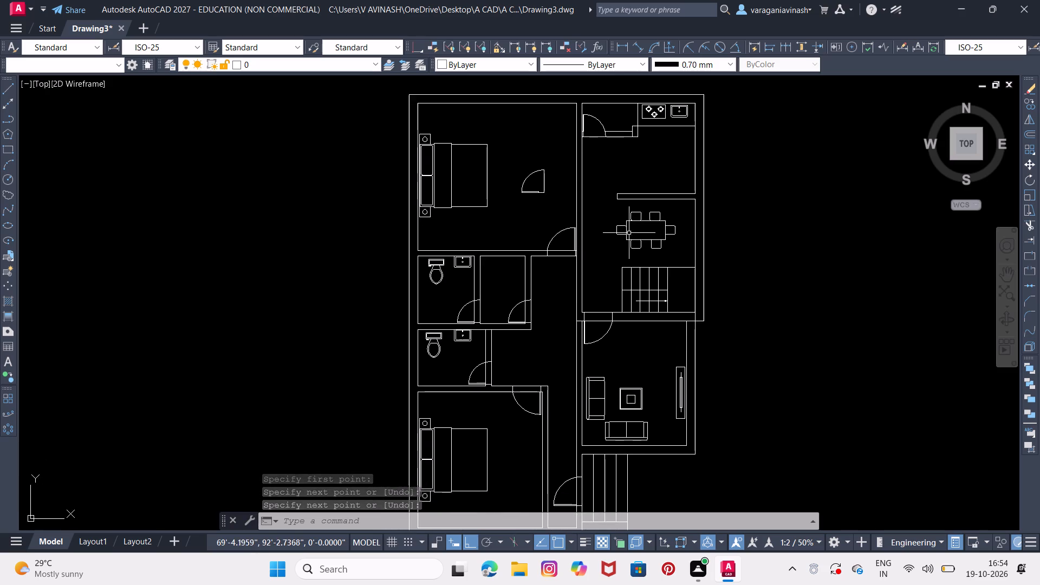
scroll(656, 238, up, 1)
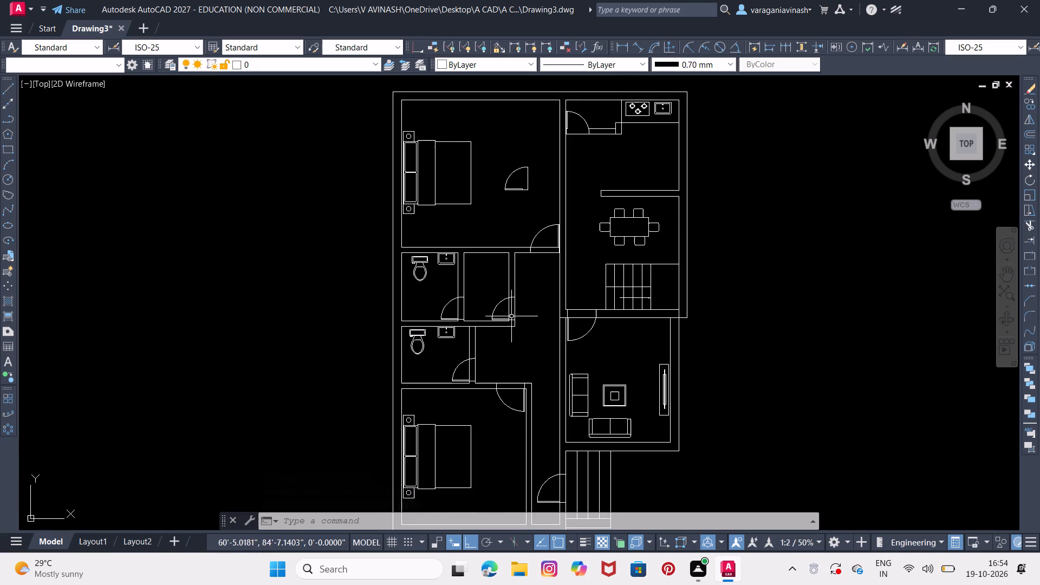
middle_drag(515, 287, 566, 235)
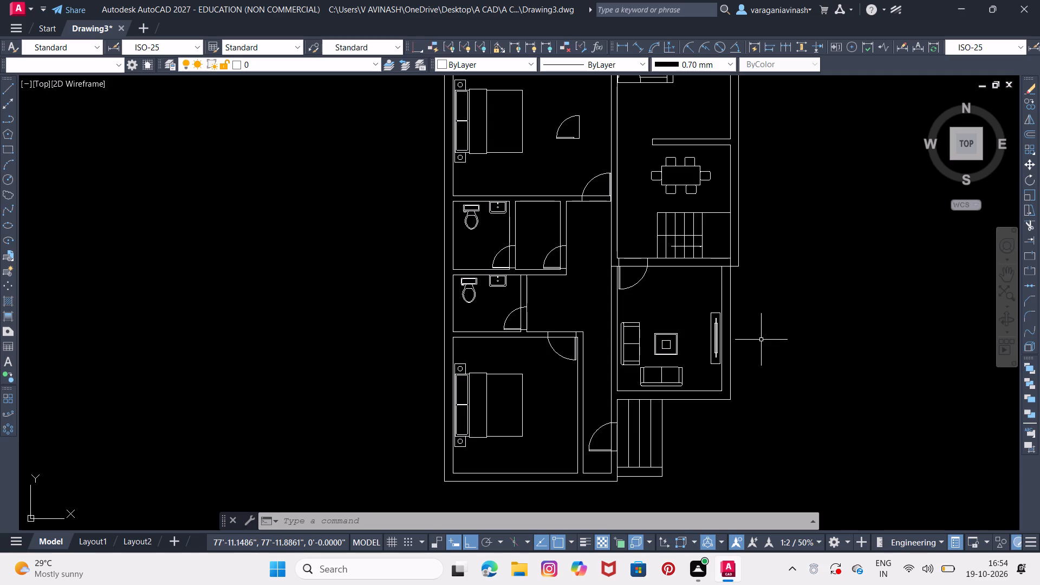
middle_drag(754, 341, 736, 372)
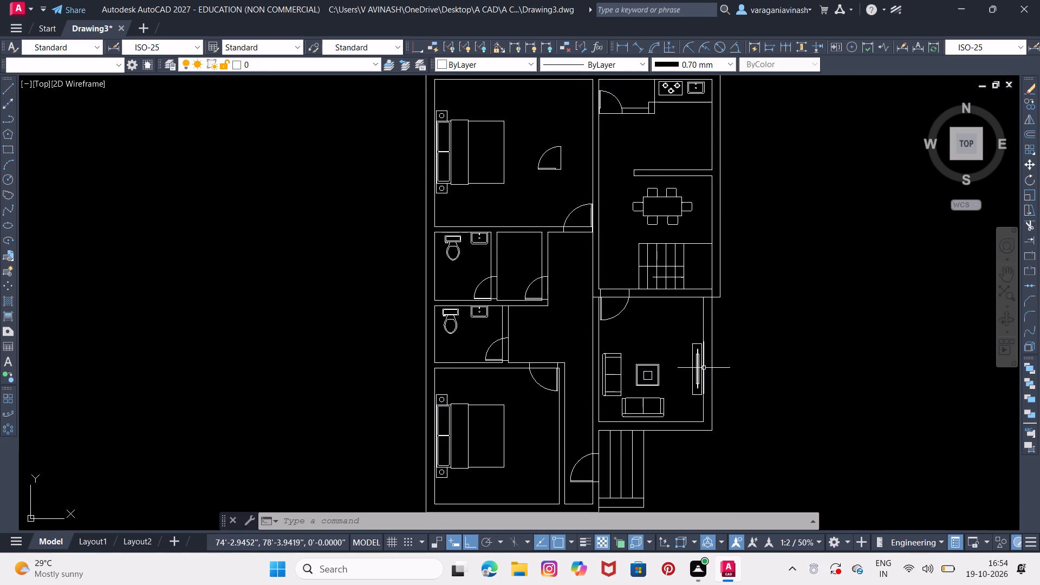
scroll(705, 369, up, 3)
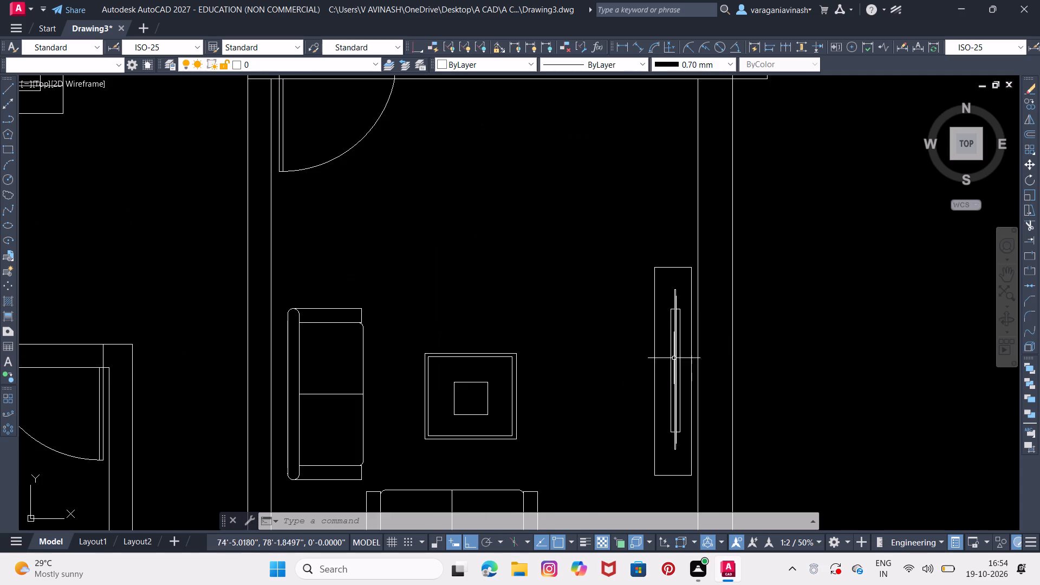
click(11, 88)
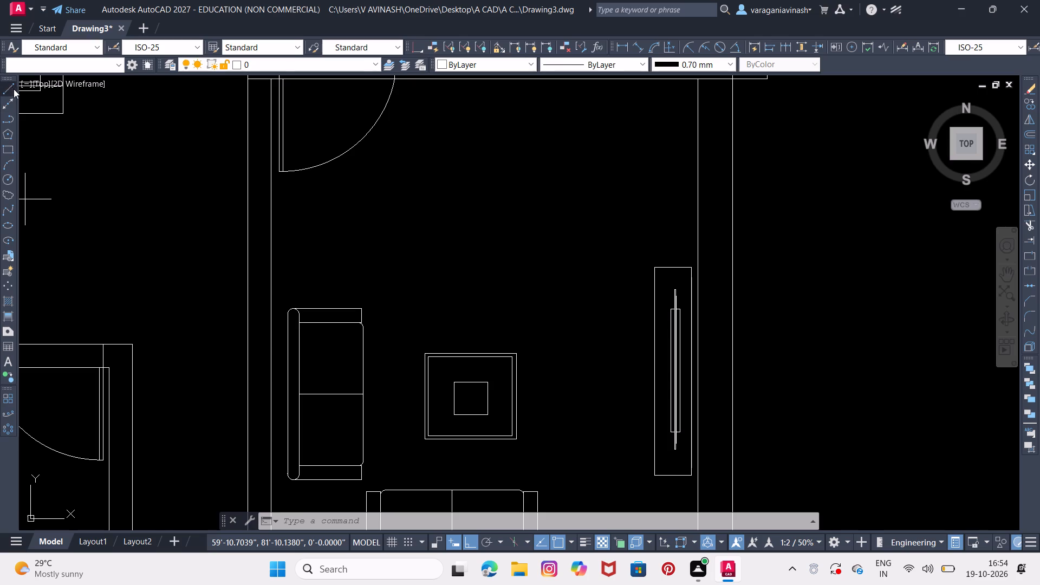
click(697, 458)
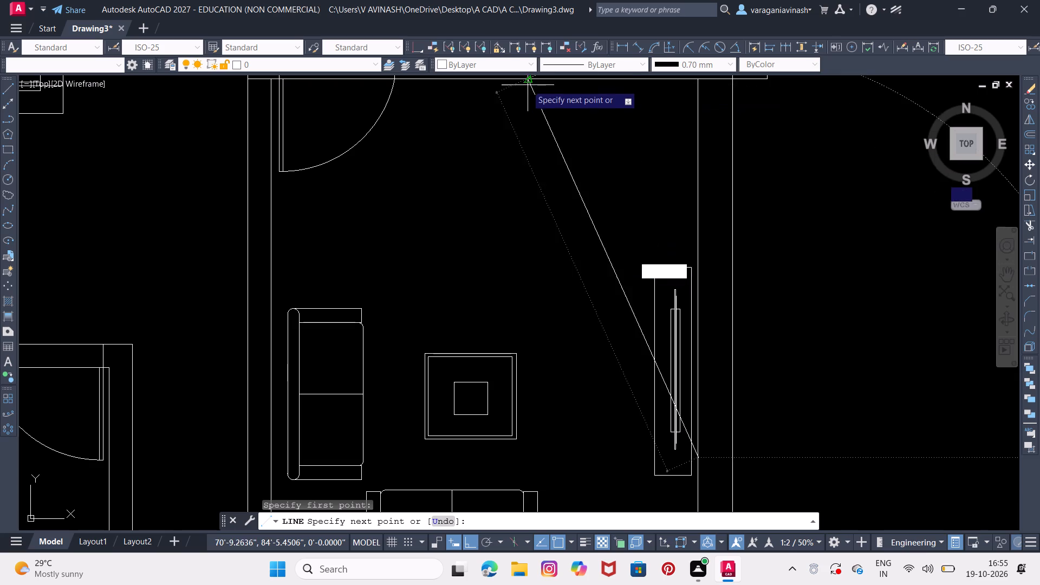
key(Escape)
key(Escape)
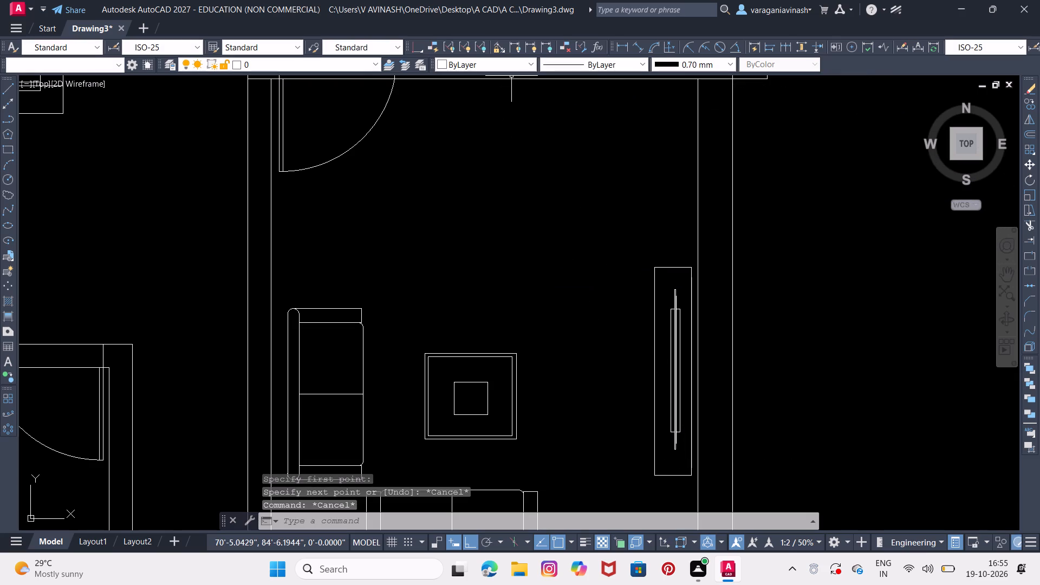
Set the current object colour to index colour 160.
click(529, 61)
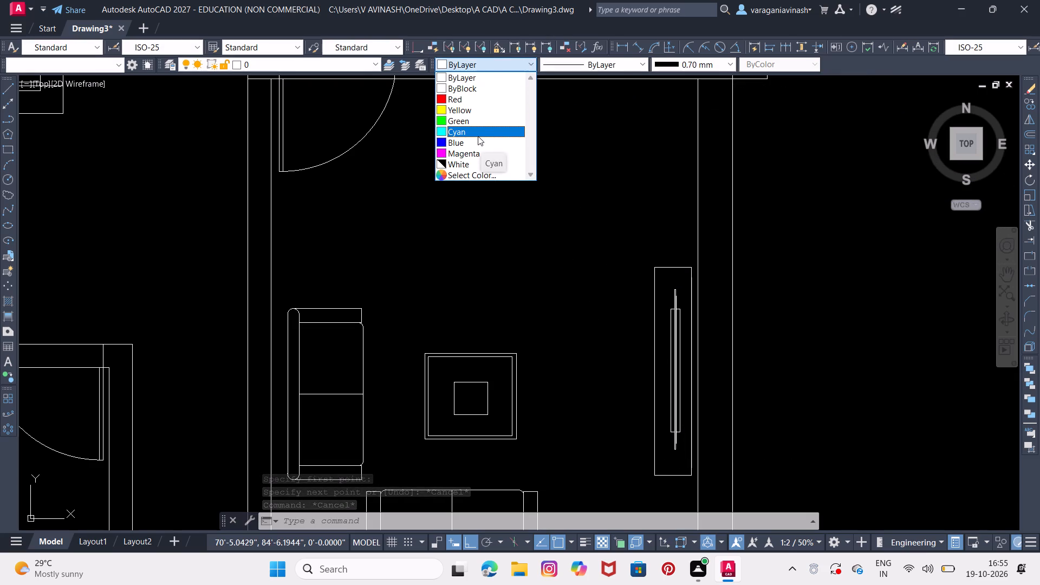
click(460, 177)
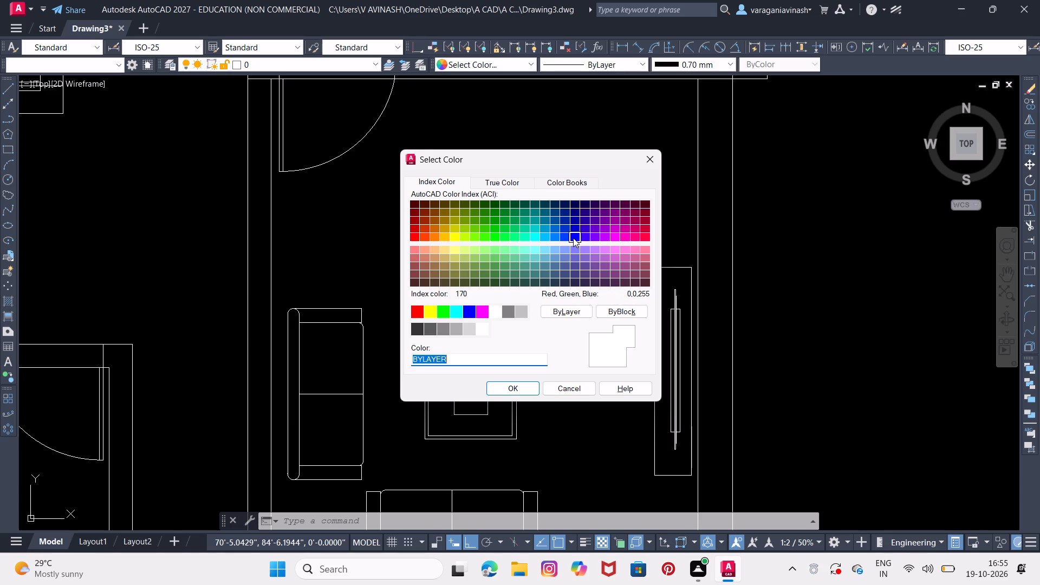
click(568, 236)
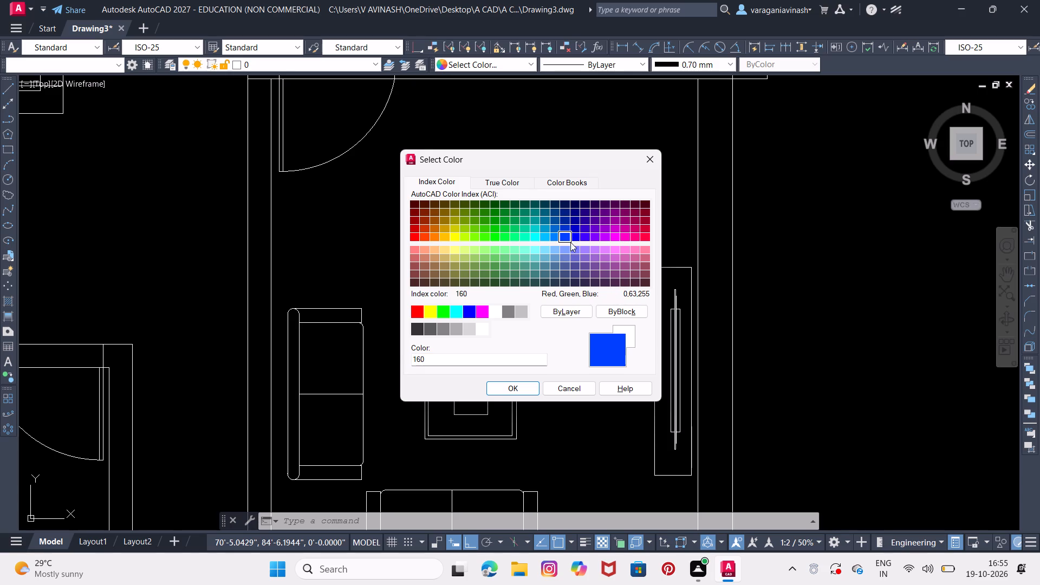
click(520, 389)
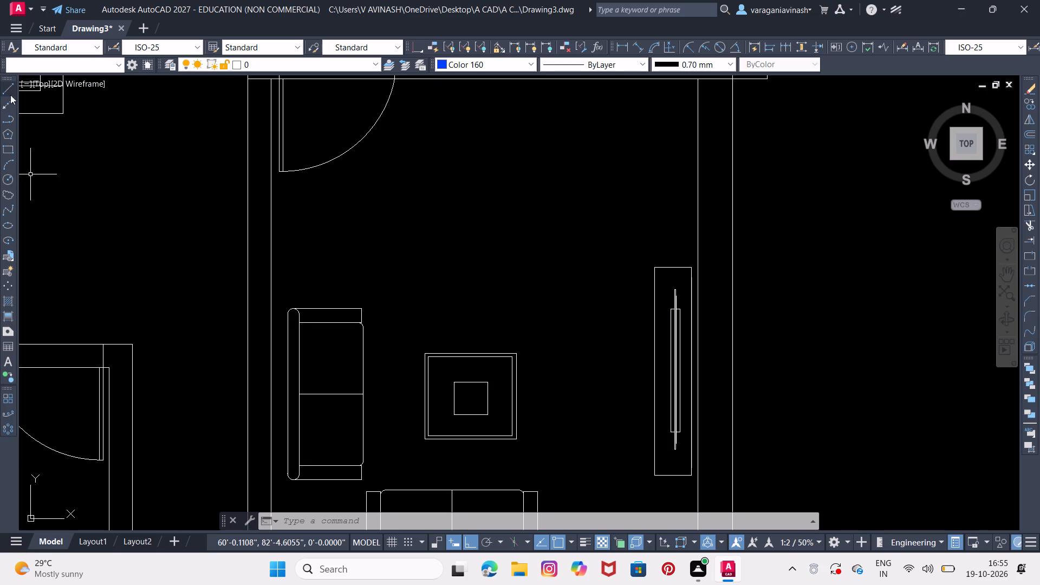
Draw a closed window outline 3.9' long across the living room's outer wall thickness, behind the TV unit.
click(4, 148)
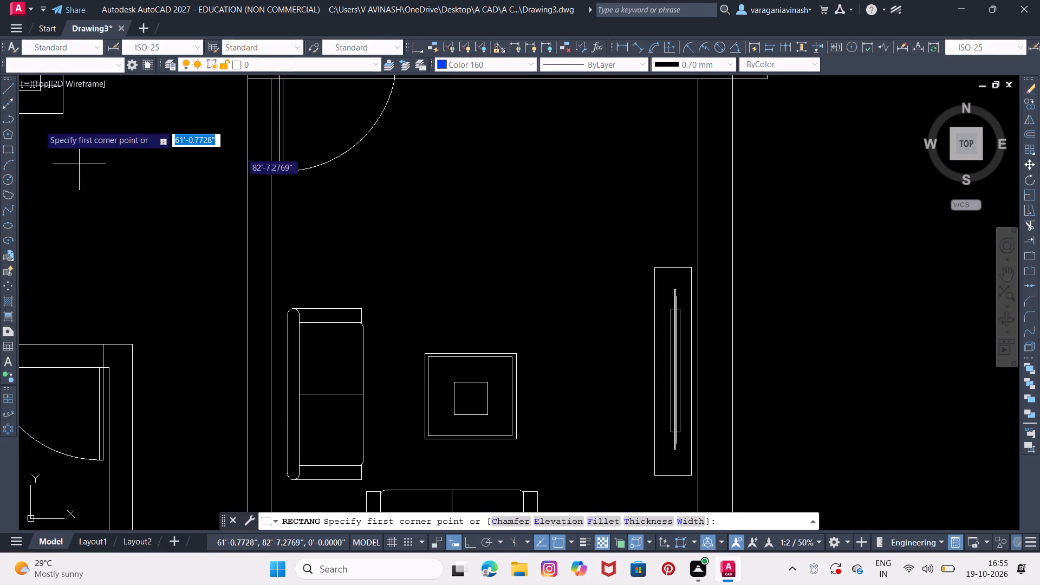
click(9, 86)
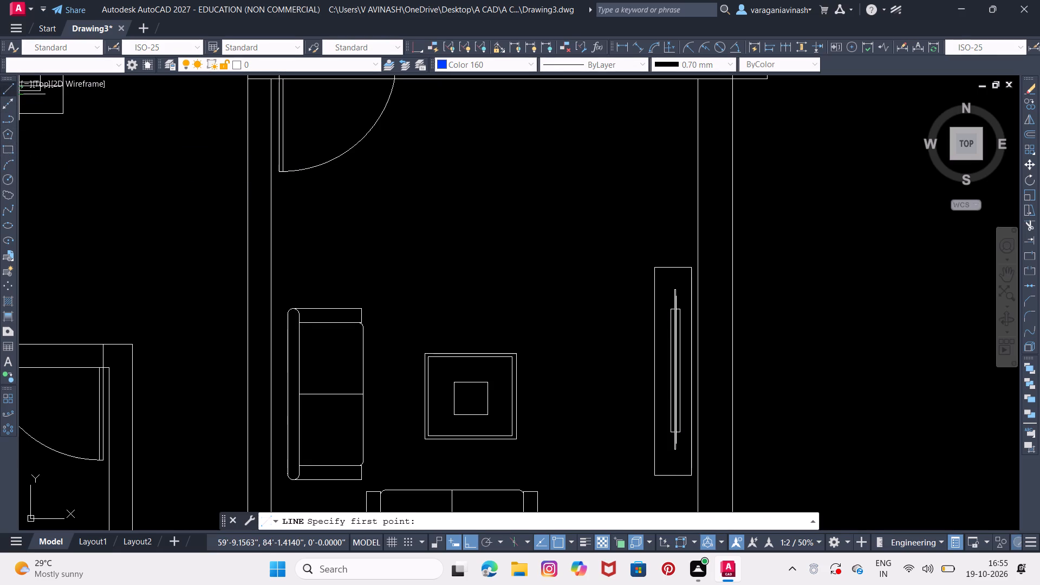
click(697, 458)
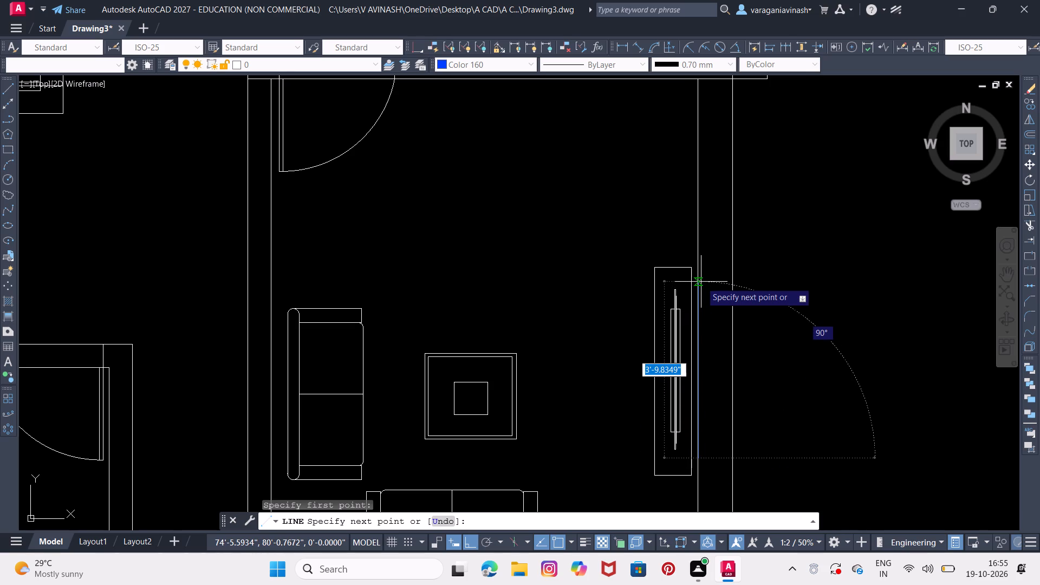
text(3.9')
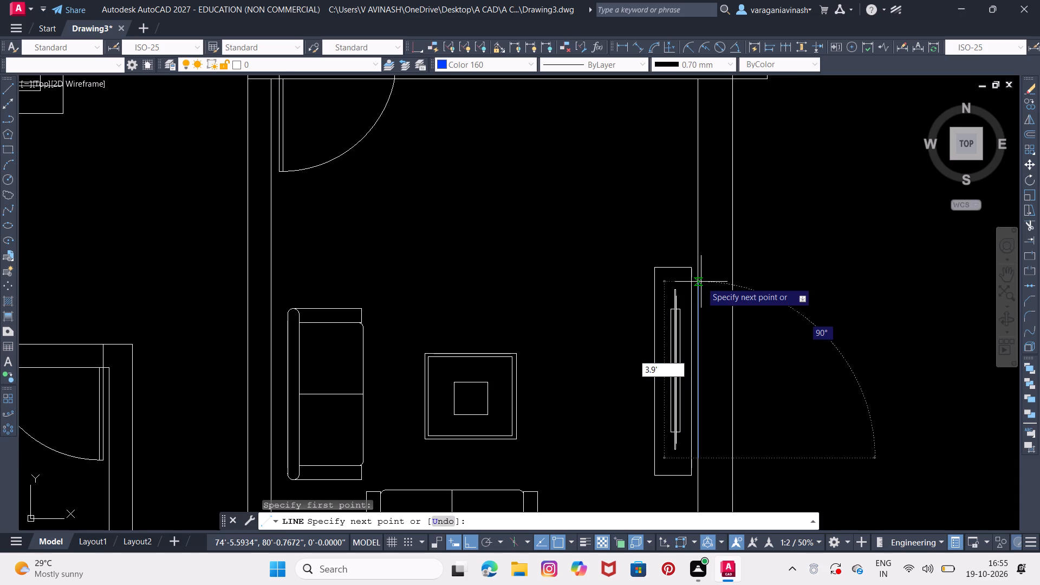
key(Return)
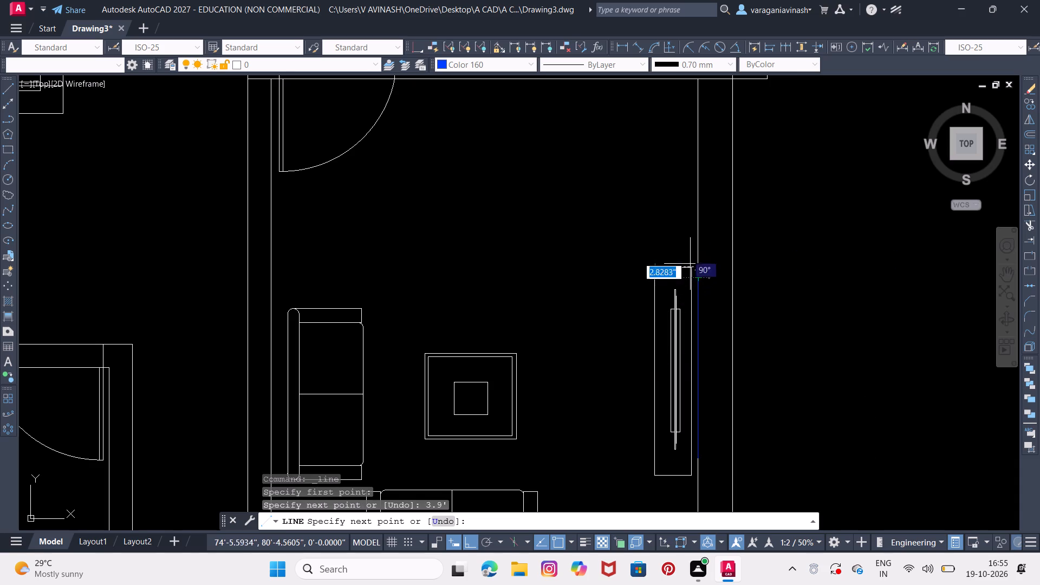
click(731, 281)
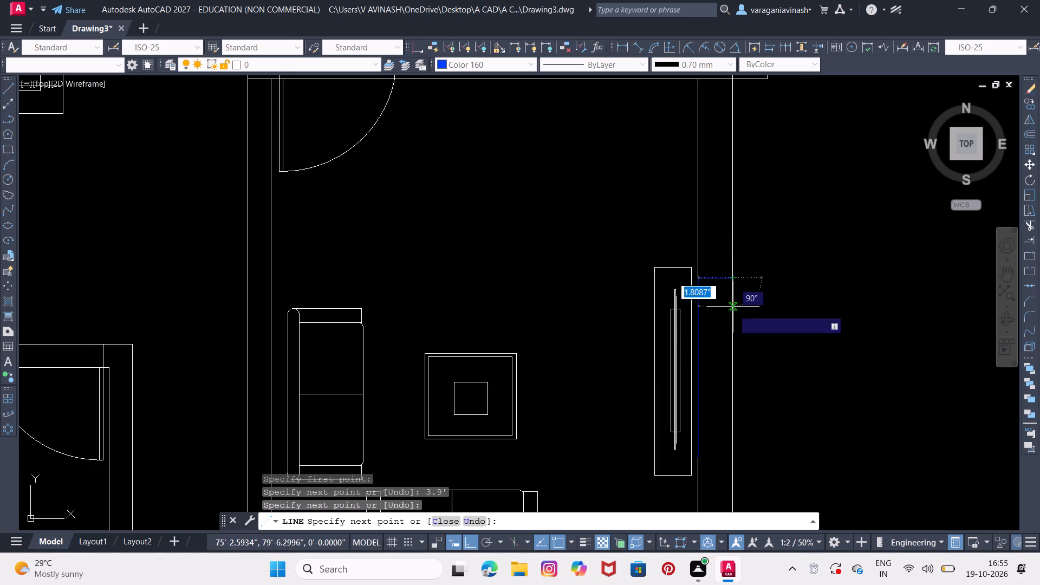
click(718, 461)
click(704, 460)
right_click(708, 450)
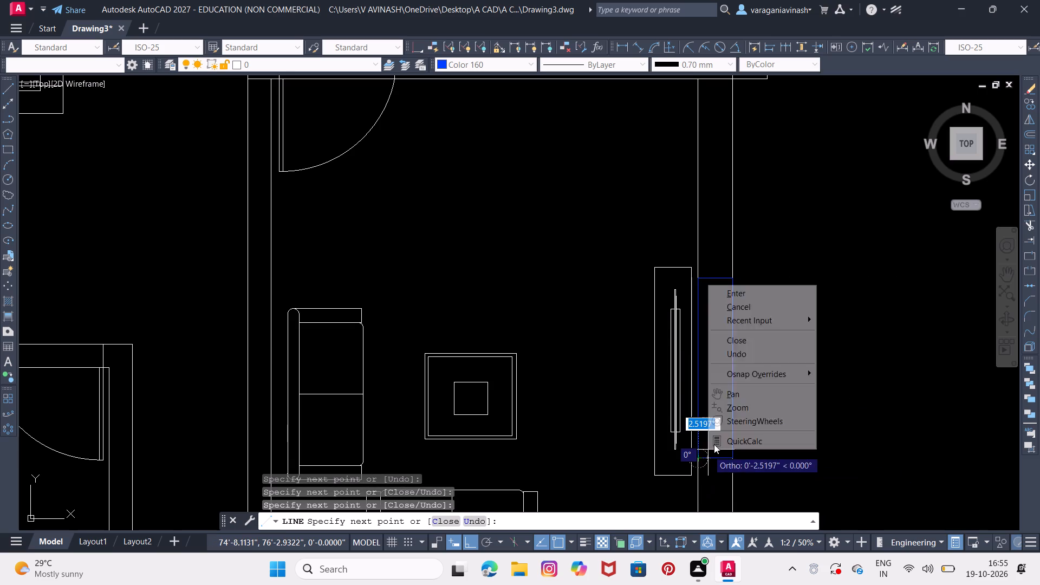
click(752, 294)
Draw a line lengthwise through the middle of the living room window outline, joining its two short ends.
right_click(752, 294)
click(771, 301)
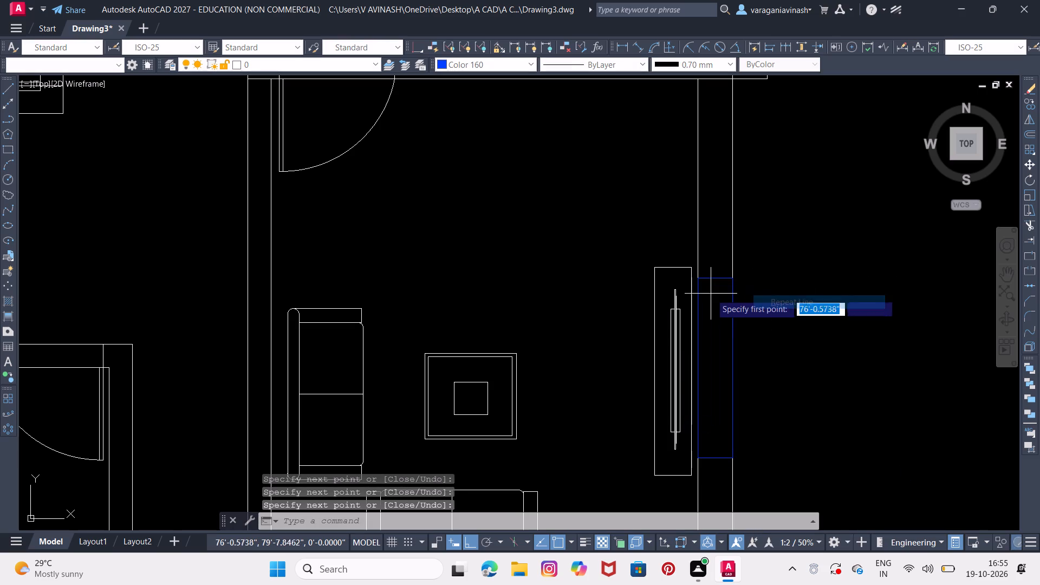
click(717, 279)
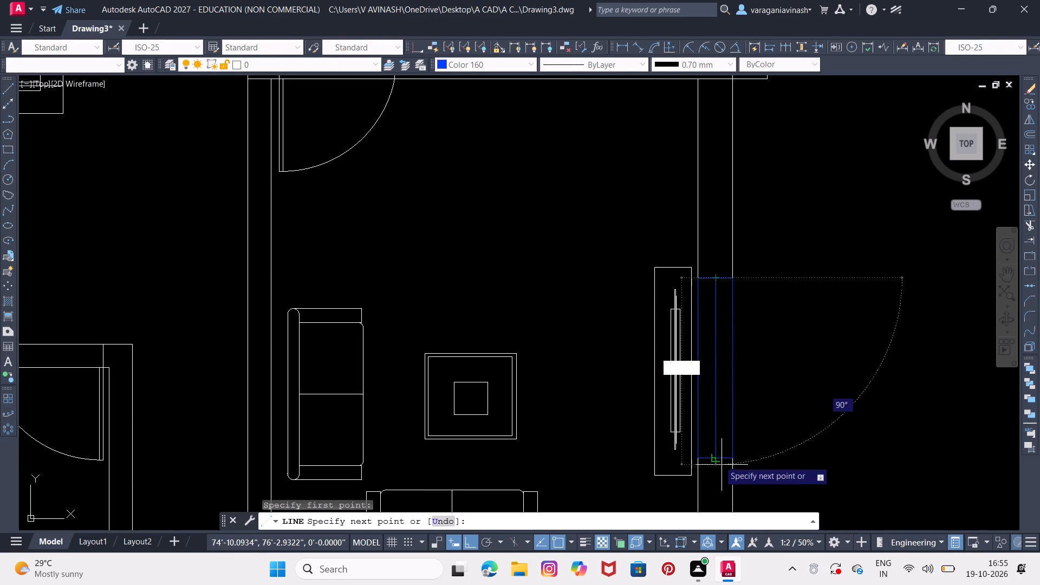
click(718, 460)
right_click(726, 398)
click(749, 403)
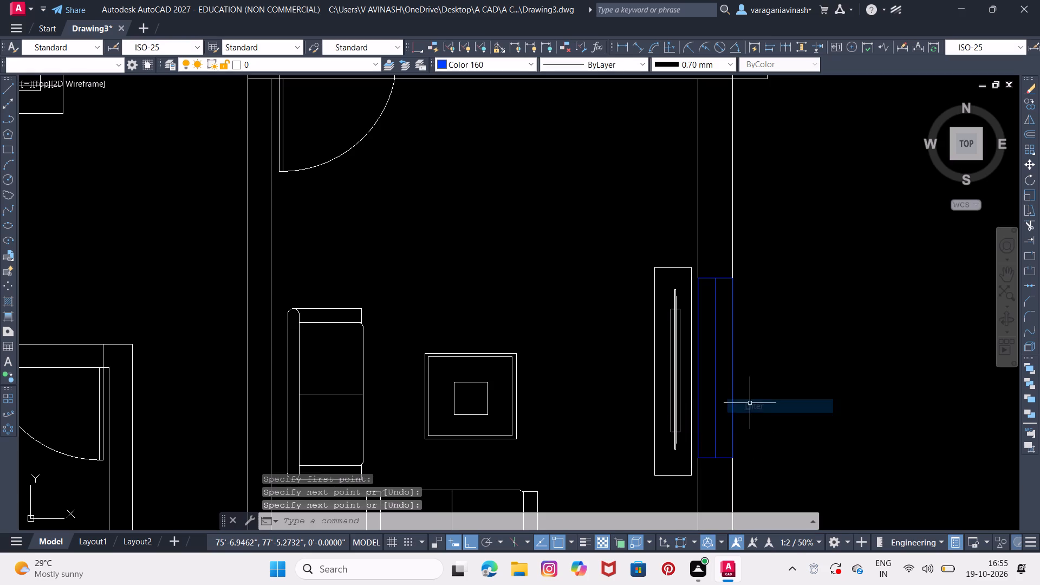
Offset the window's centre line 0.1' towards the outer face of the wall.
key(o)
key(Return)
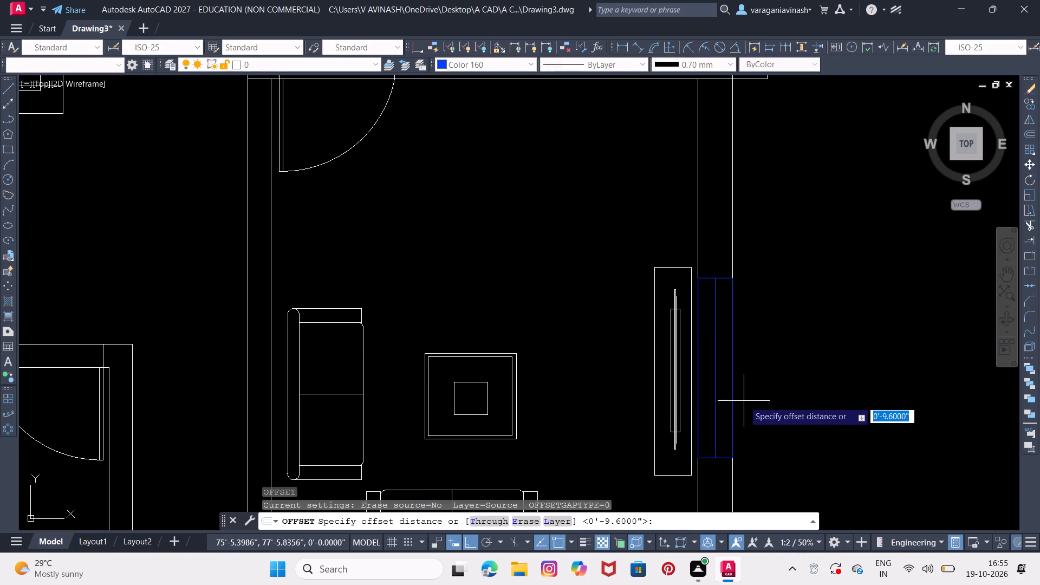
text(0.)
key(1)
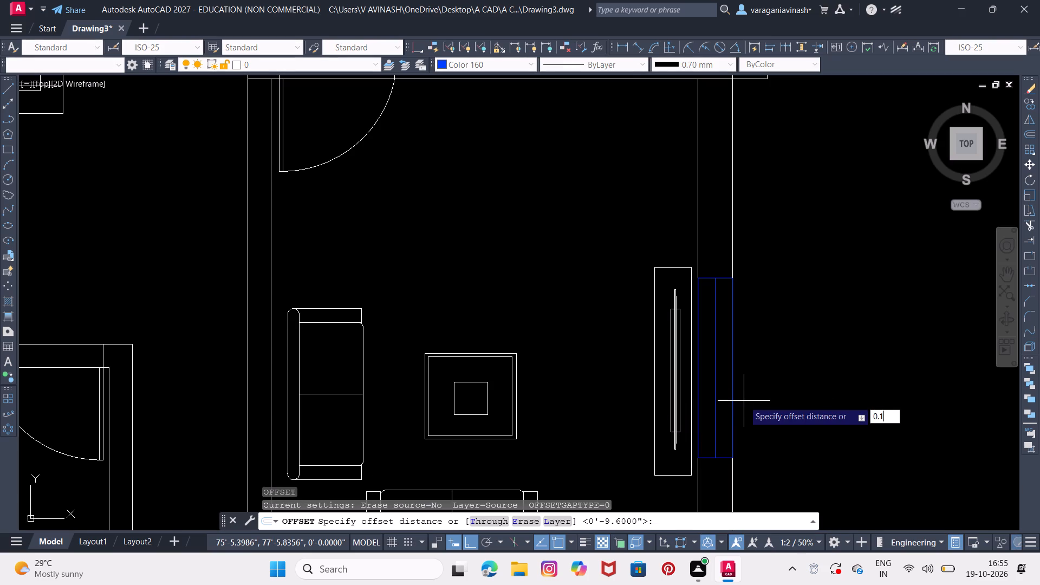
key(apostrophe)
key(Return)
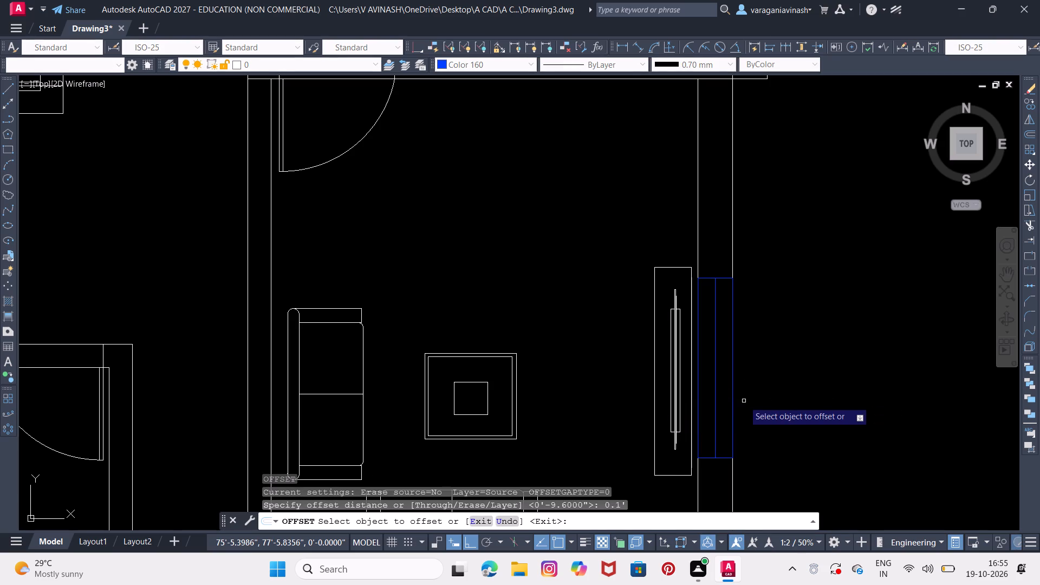
click(716, 395)
click(721, 394)
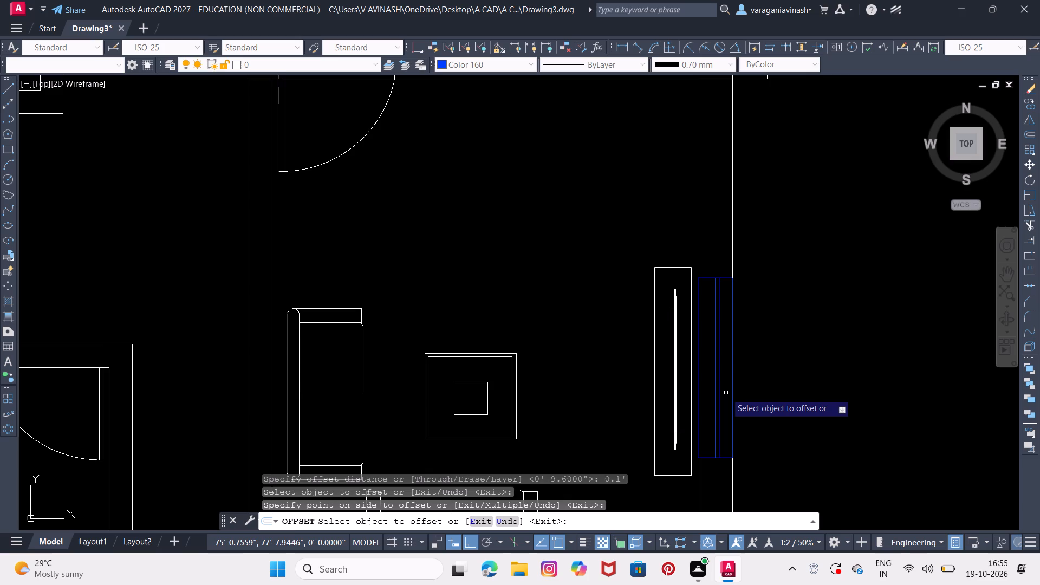
key(Escape)
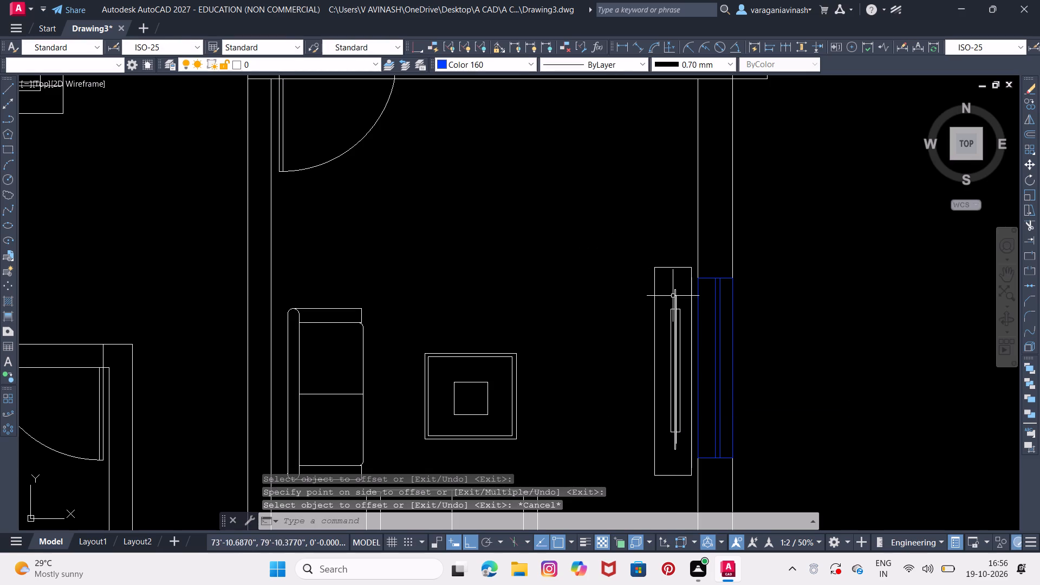
Draw two short, closely spaced cross lines between the window's two inner lines, around their midpoint.
scroll(750, 387, up, 1)
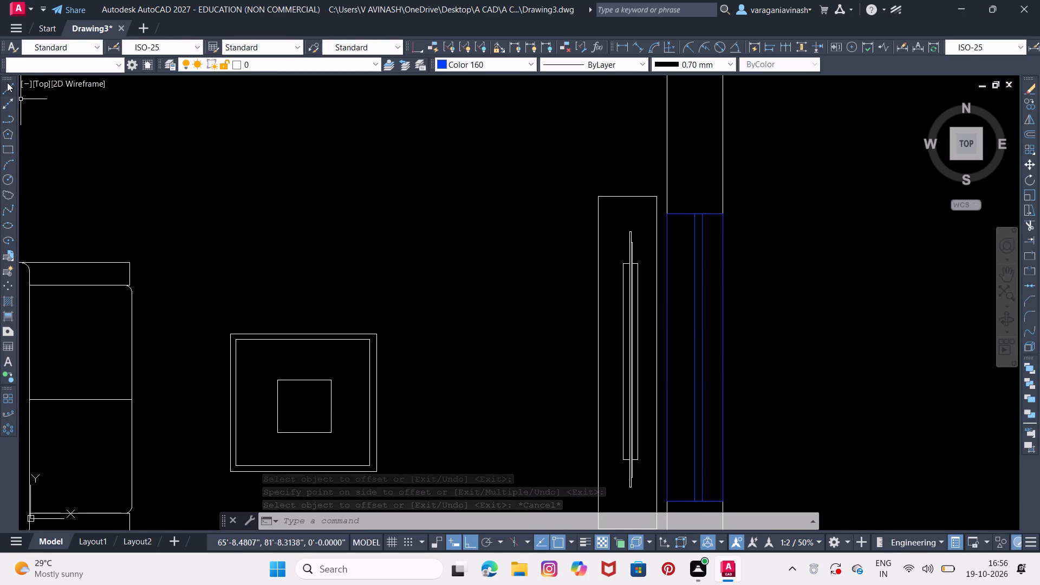
click(6, 82)
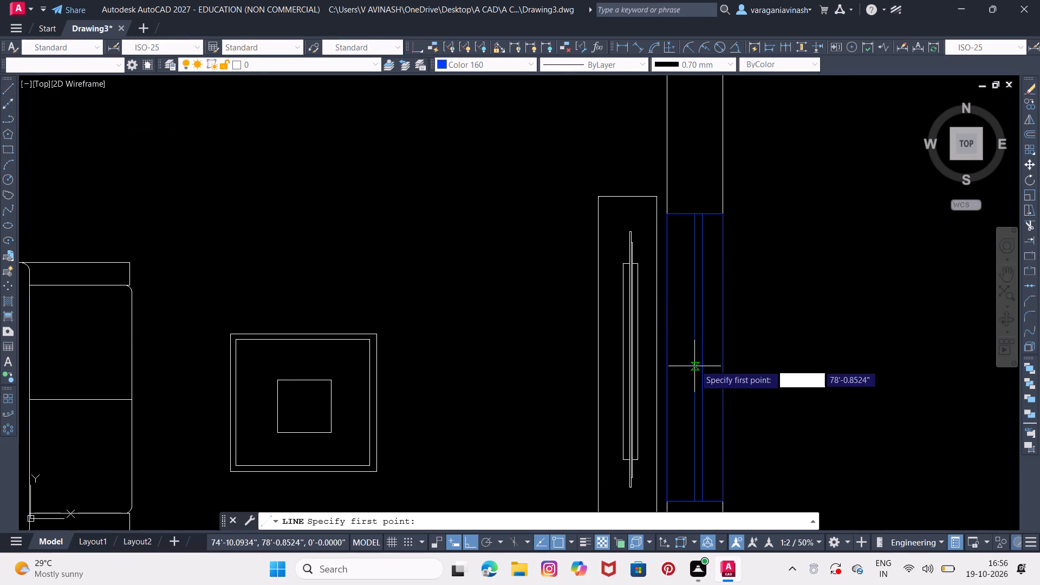
click(693, 356)
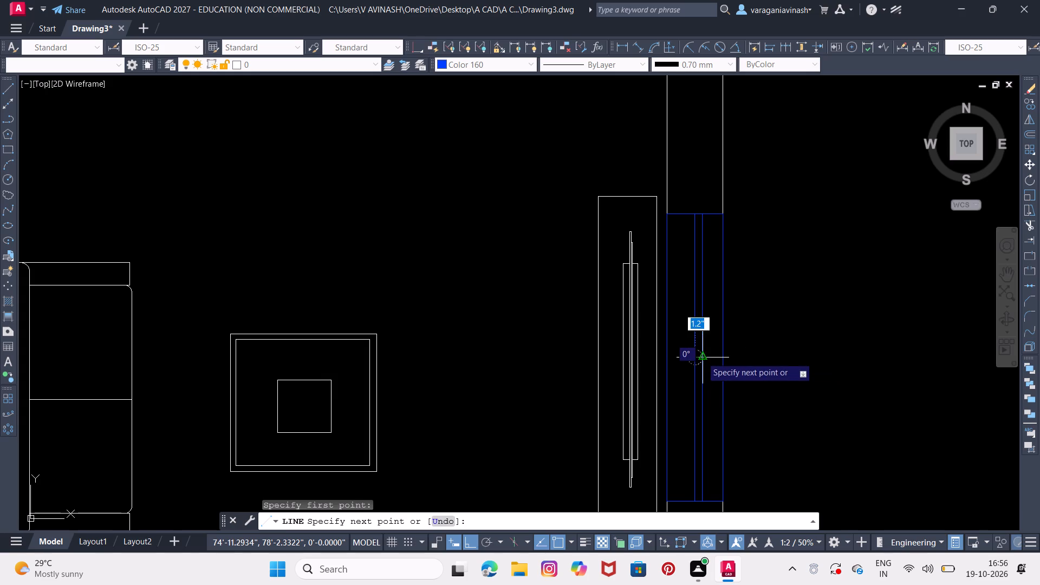
click(701, 357)
right_click(701, 357)
click(709, 361)
right_click(709, 361)
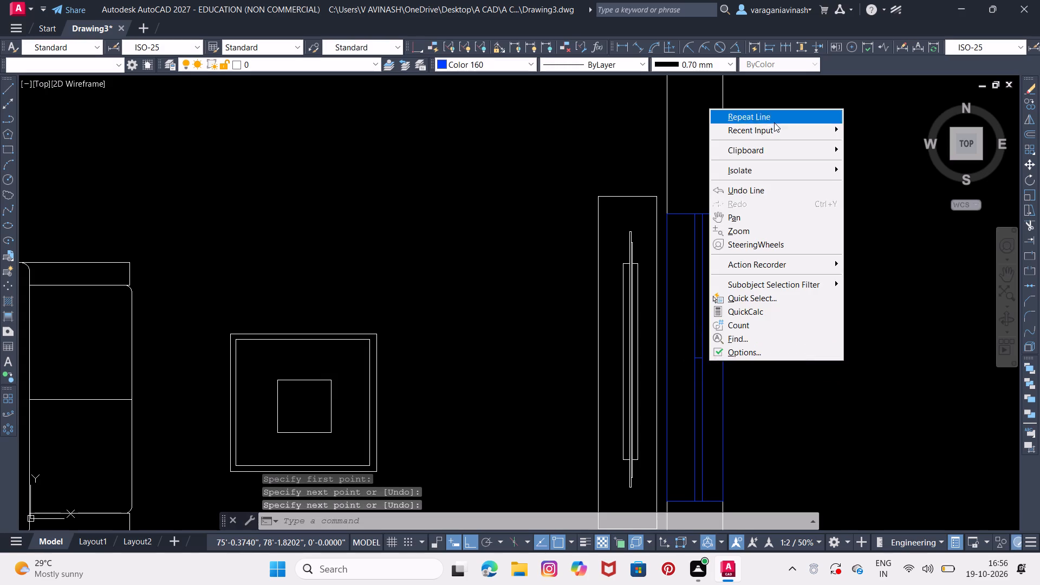
click(774, 122)
scroll(700, 349, up, 2)
click(687, 359)
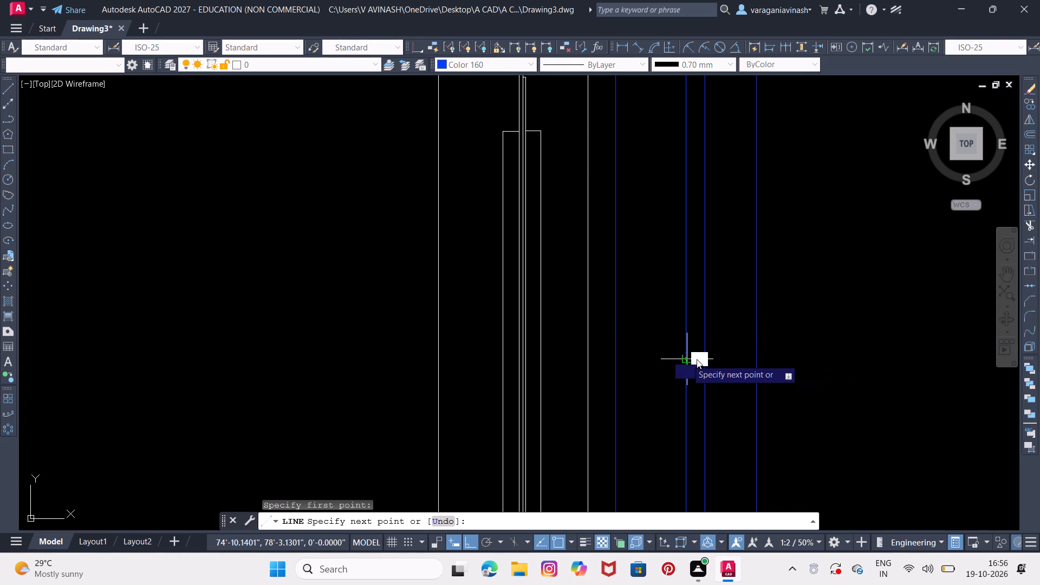
click(701, 359)
right_click(701, 359)
click(713, 362)
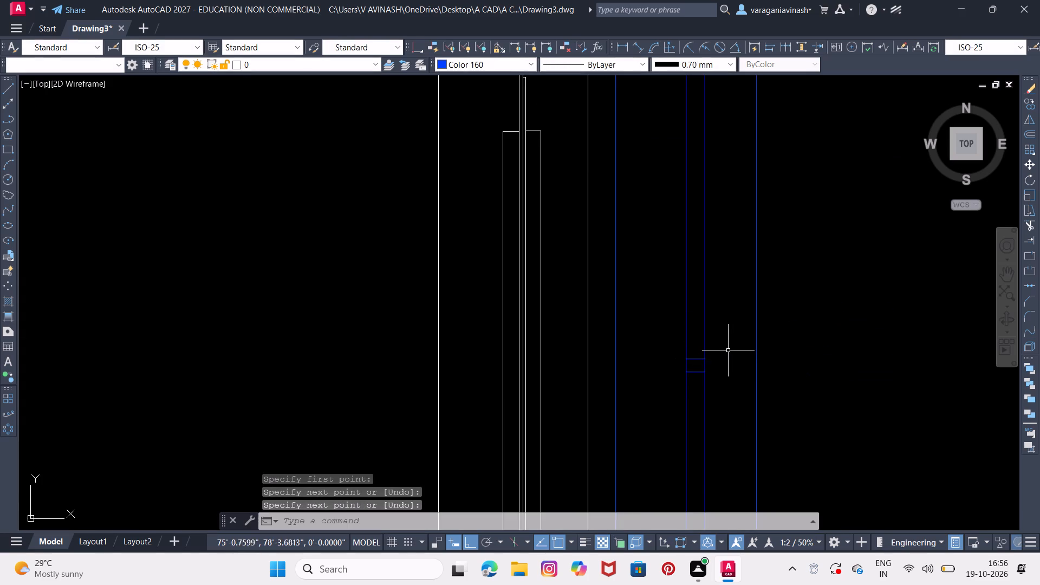
Copy all the living room window's lines to the empty space just outside the outer wall.
scroll(727, 349, down, 2)
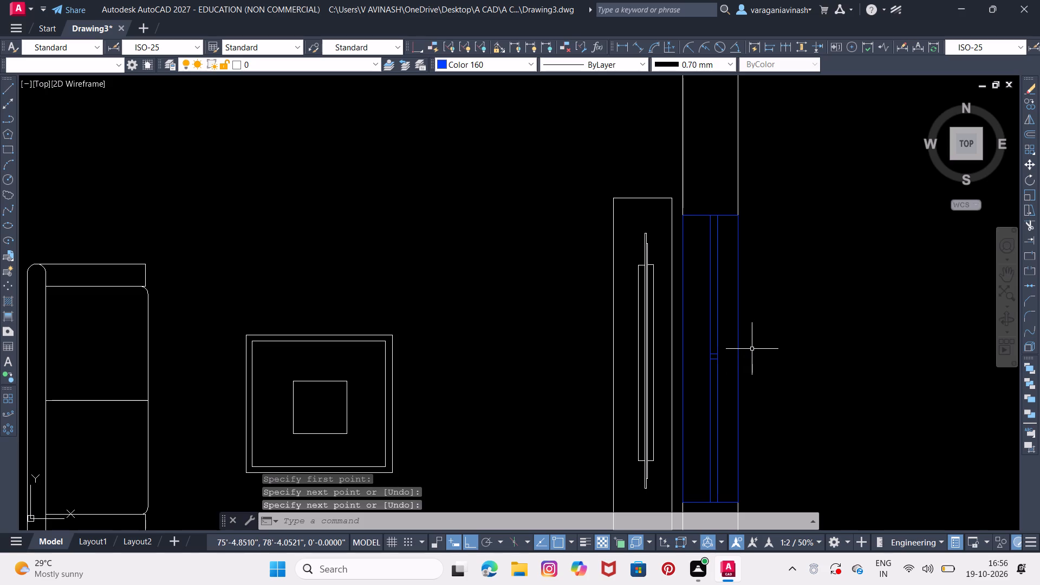
middle_drag(750, 345, 756, 320)
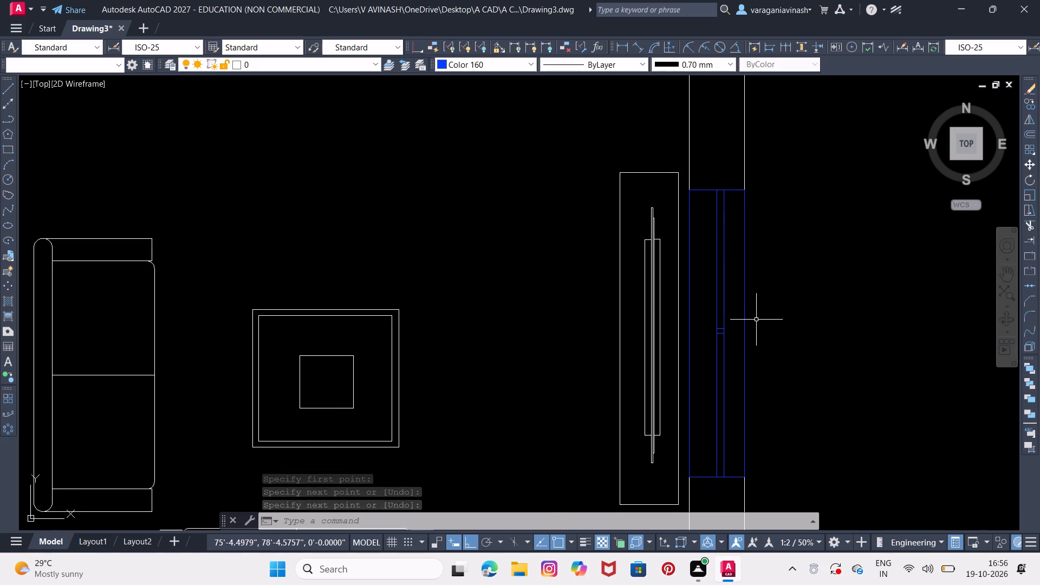
scroll(756, 318, down, 3)
scroll(745, 328, up, 2)
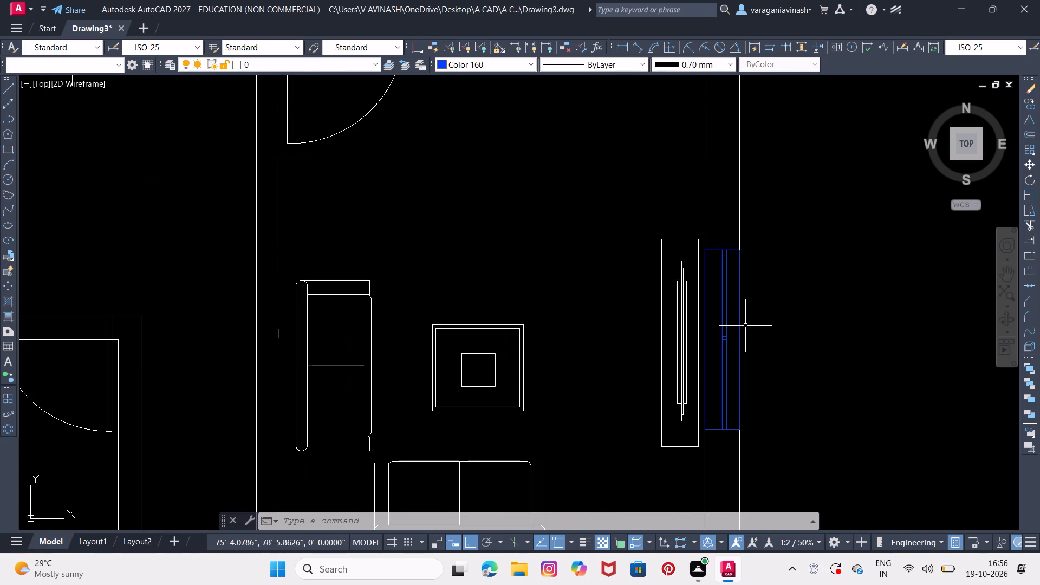
scroll(745, 326, up, 1)
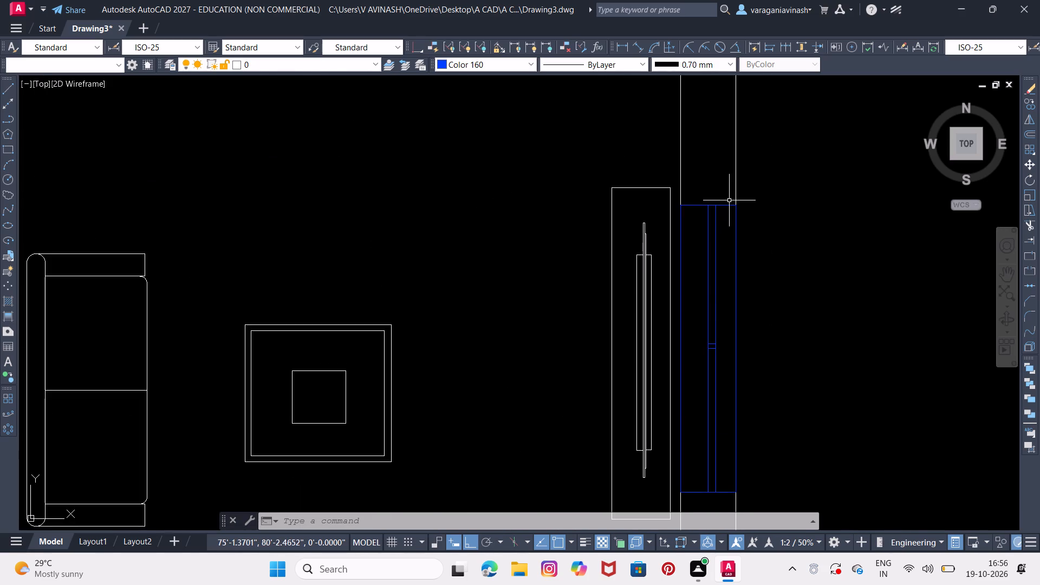
click(728, 213)
click(699, 194)
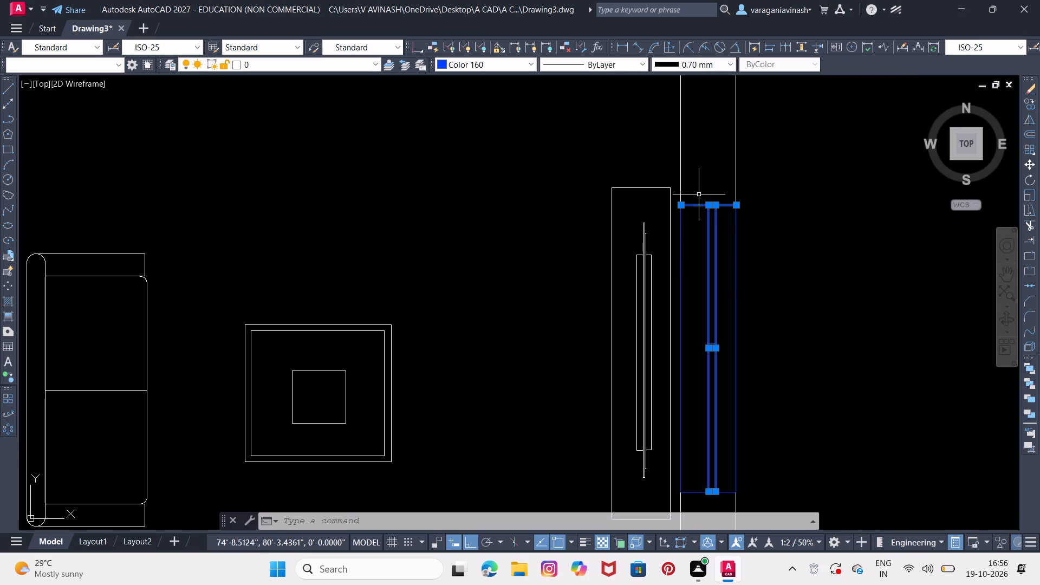
click(726, 194)
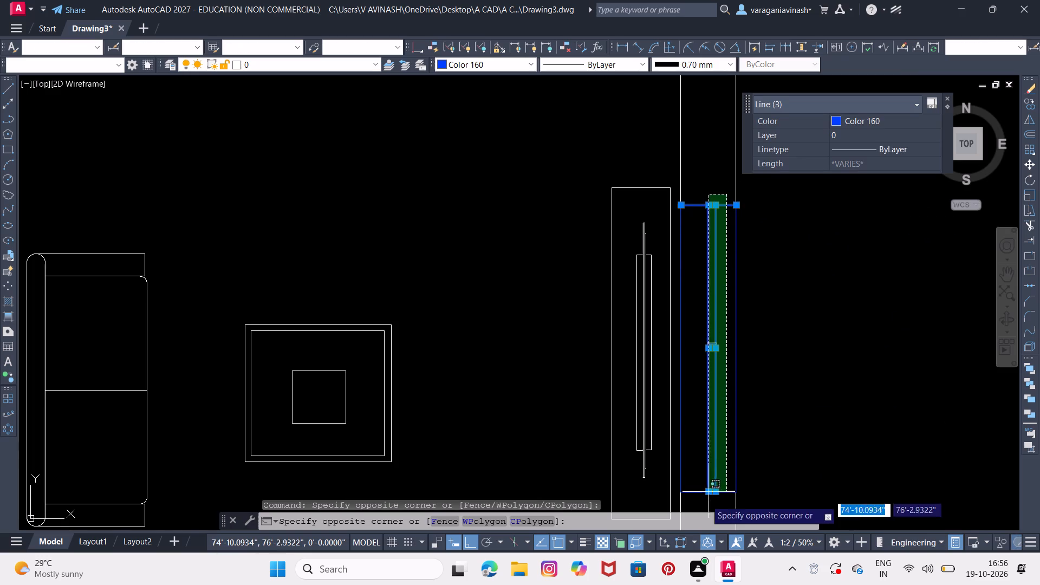
click(703, 508)
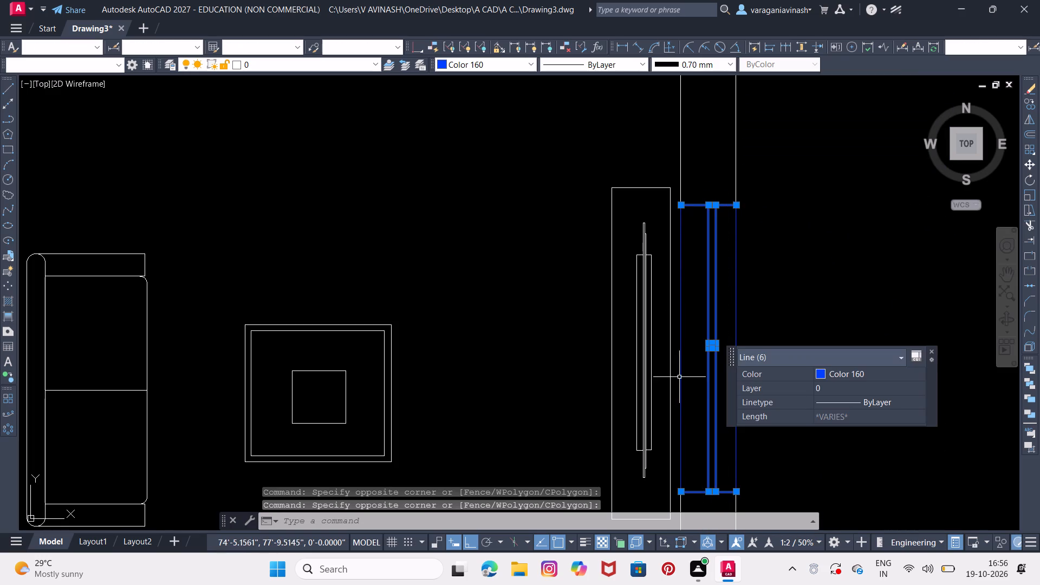
click(680, 376)
click(737, 223)
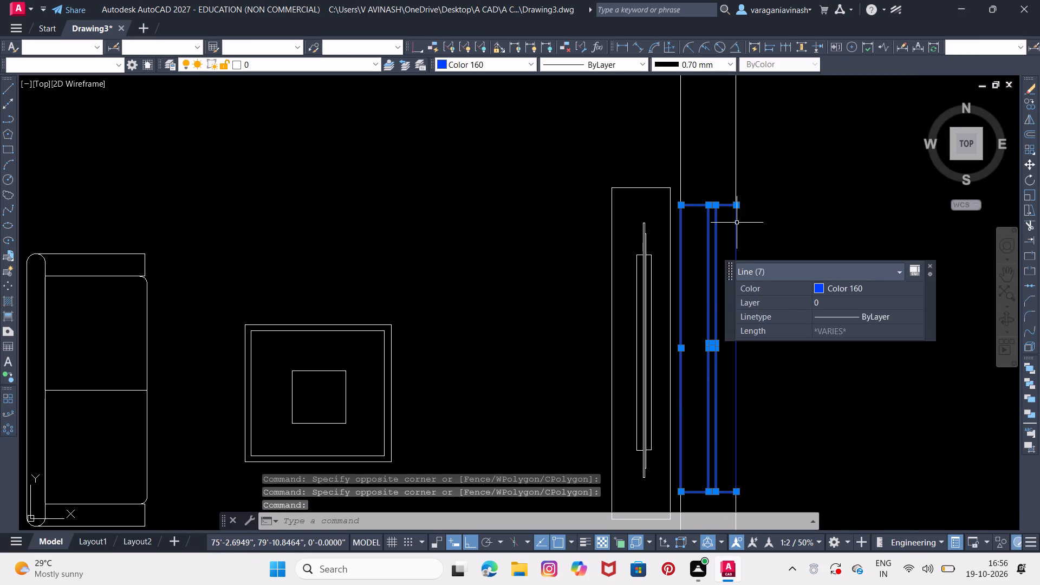
scroll(757, 273, down, 2)
right_drag(729, 307, 755, 304)
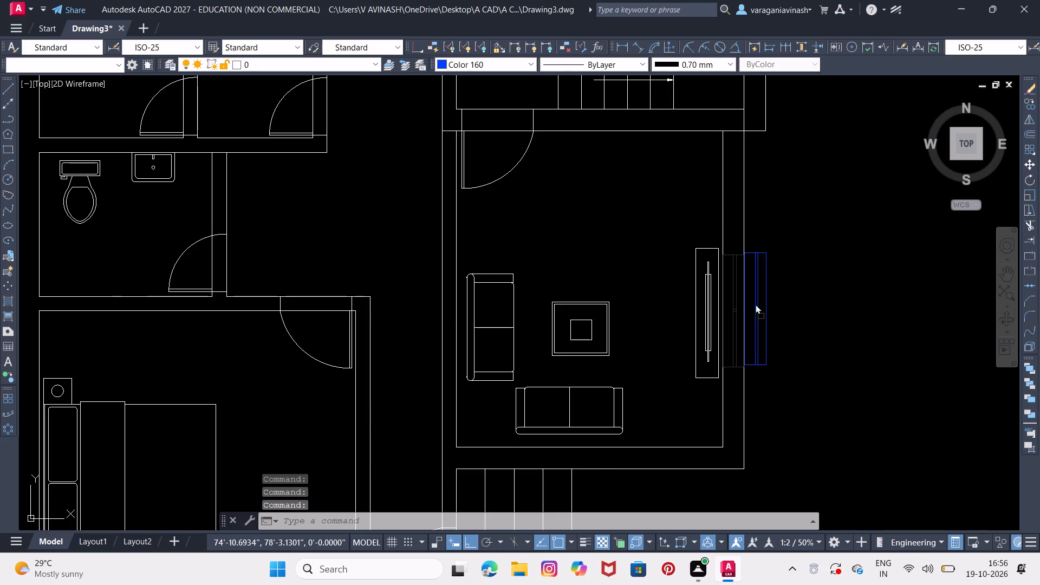
right_drag(755, 304, 776, 304)
click(808, 330)
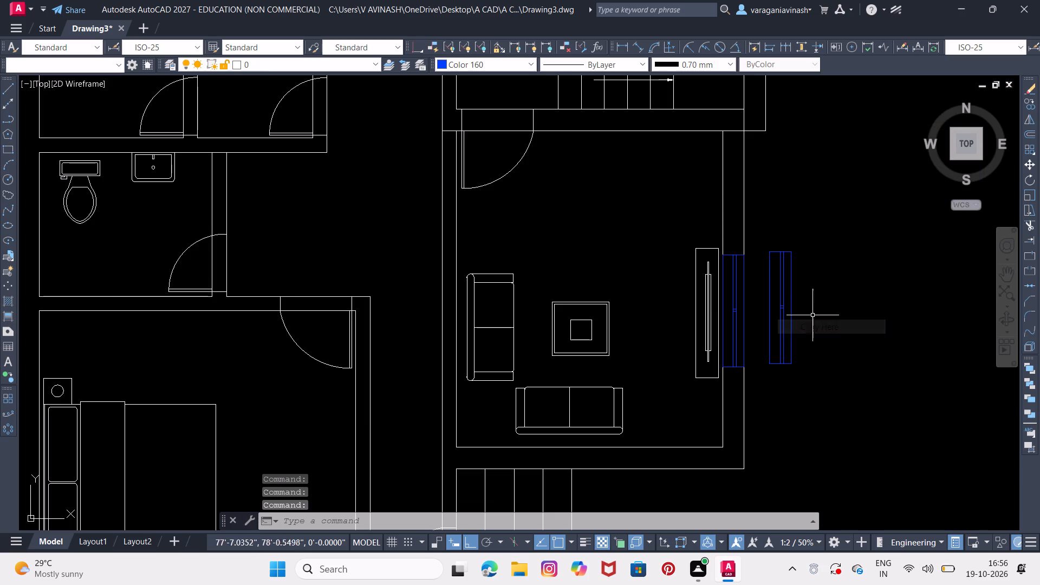
Convert the copied window lines outside the wall into a block named W.
click(812, 233)
click(764, 389)
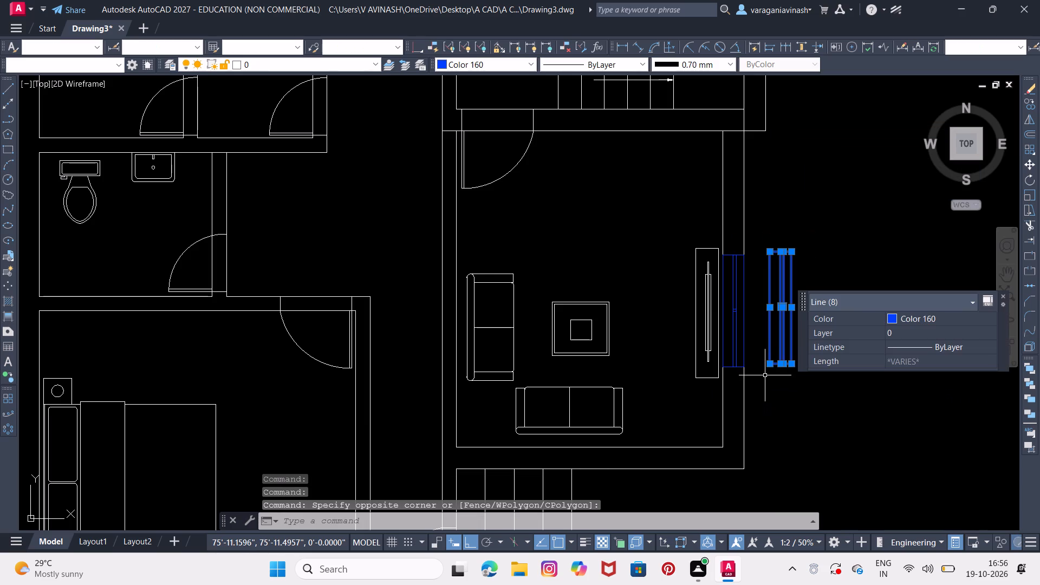
text(BLO)
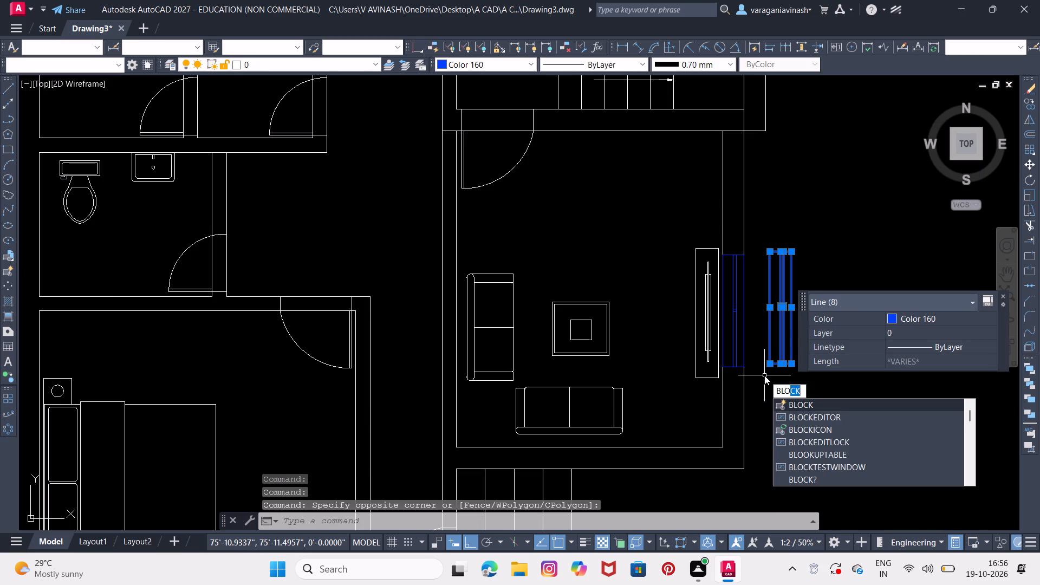
click(796, 407)
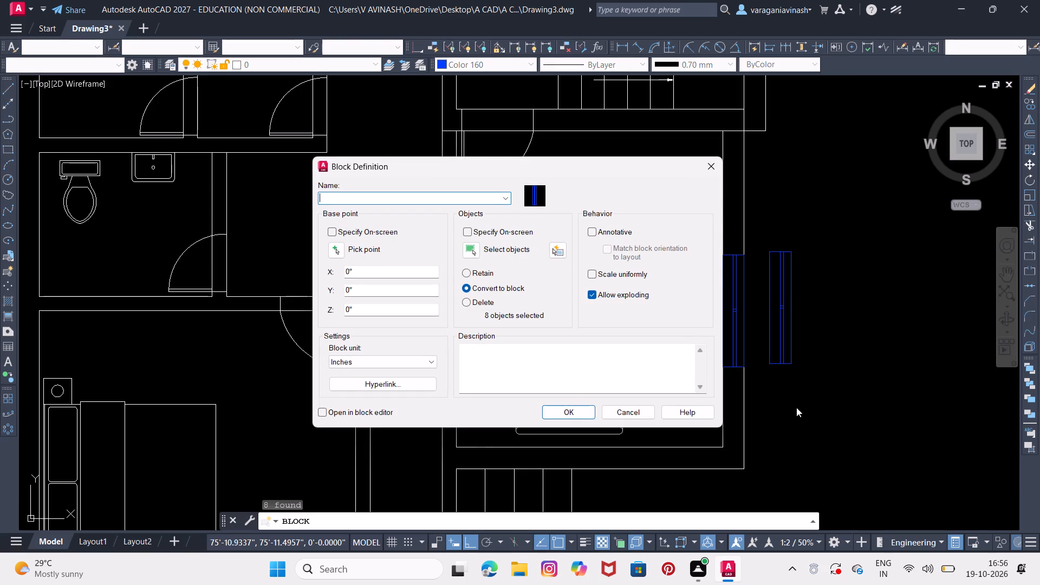
click(393, 201)
key(w)
key(Return)
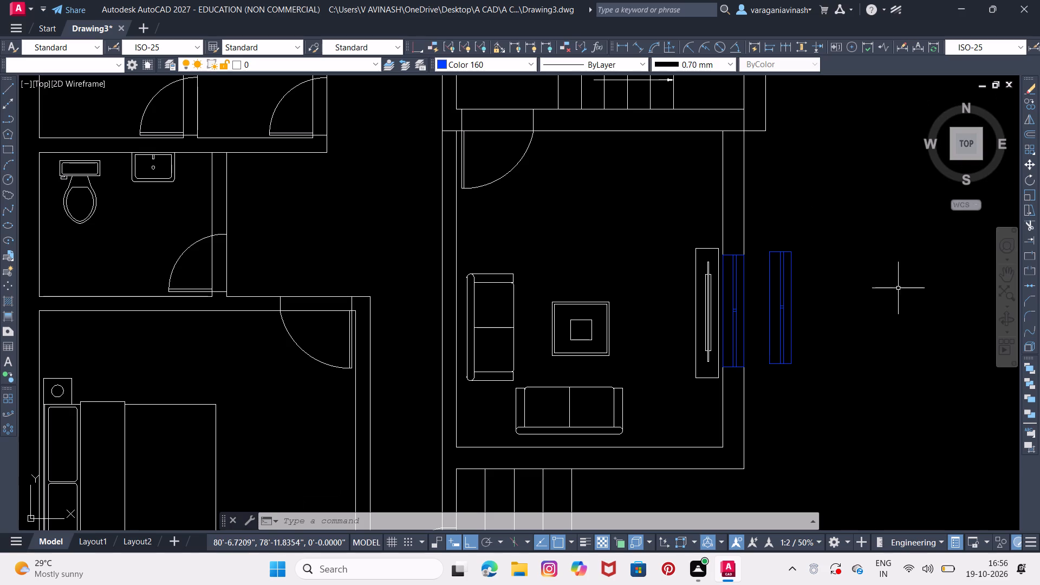
Move the W window block with ortho off into the bedroom's outer wall behind the bed, its long side's midpoint on the inner wall face.
middle_drag(825, 259, 864, 246)
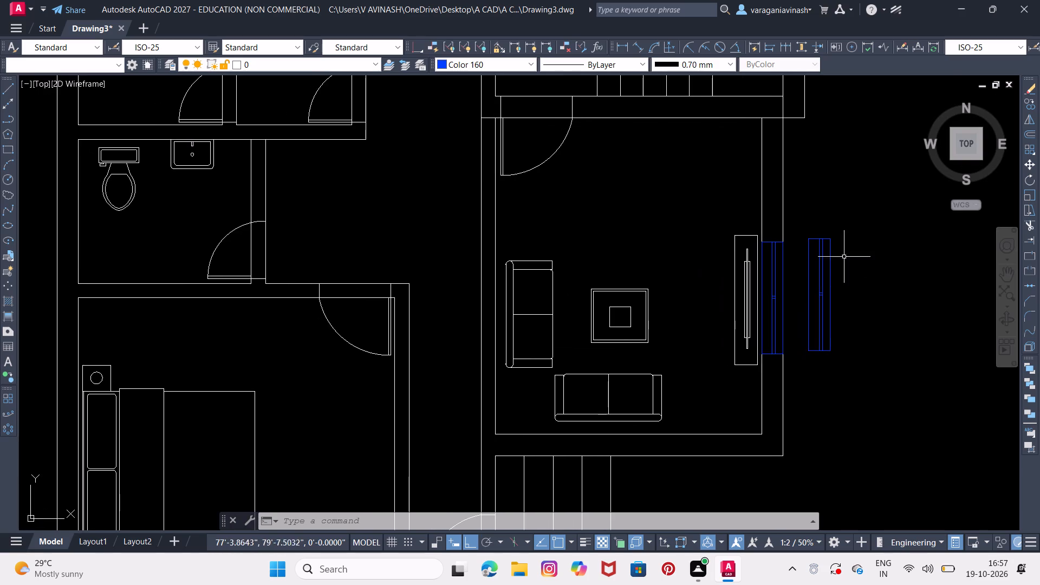
scroll(837, 259, down, 1)
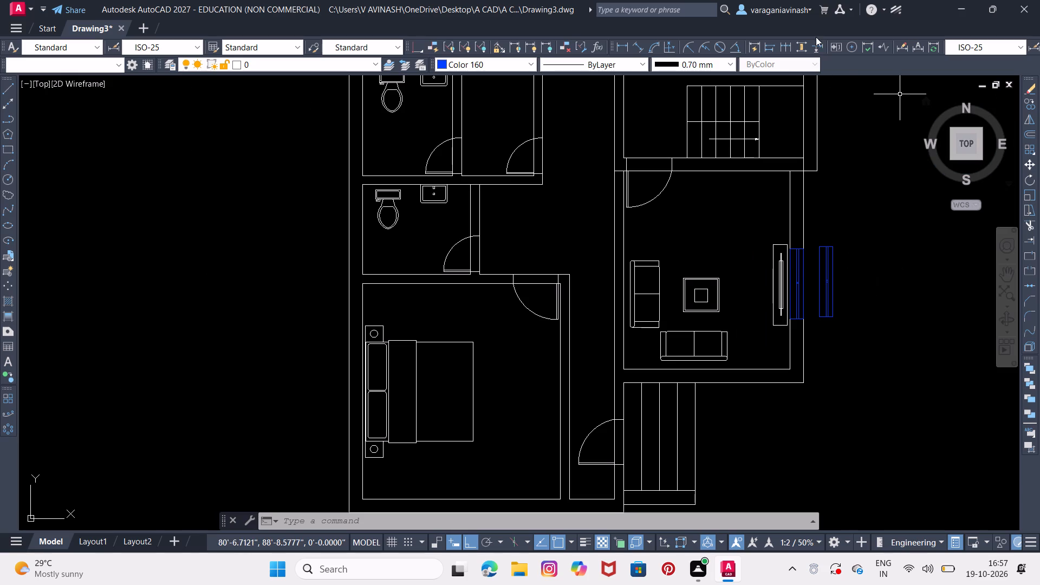
click(825, 270)
click(825, 270)
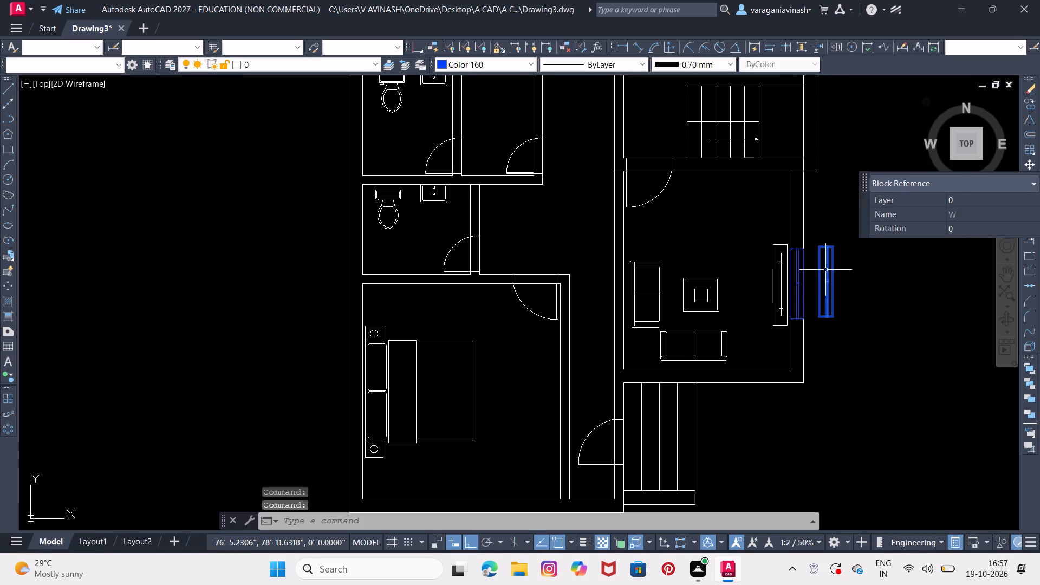
right_click(825, 270)
click(861, 324)
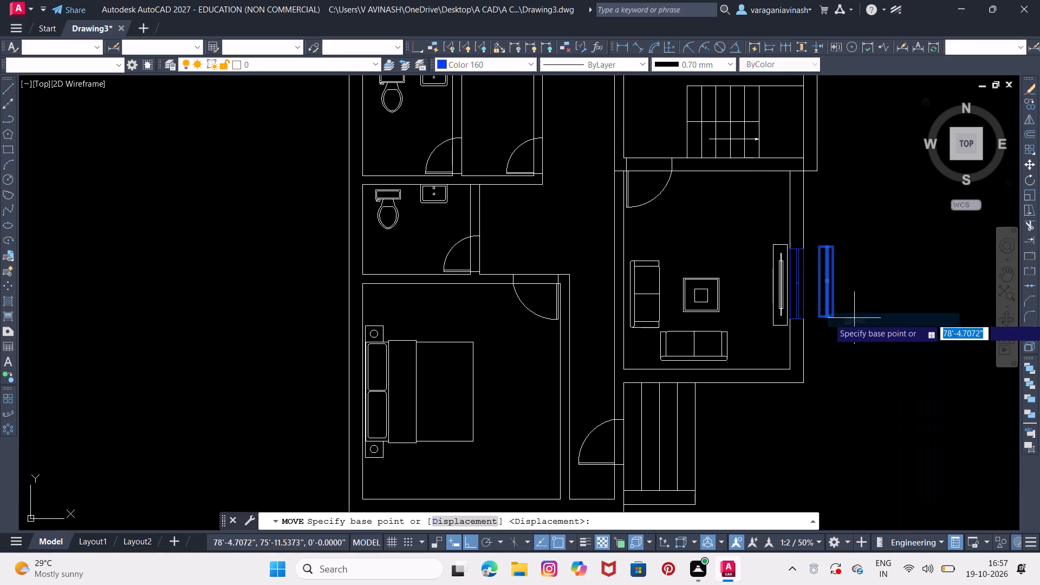
key(F8)
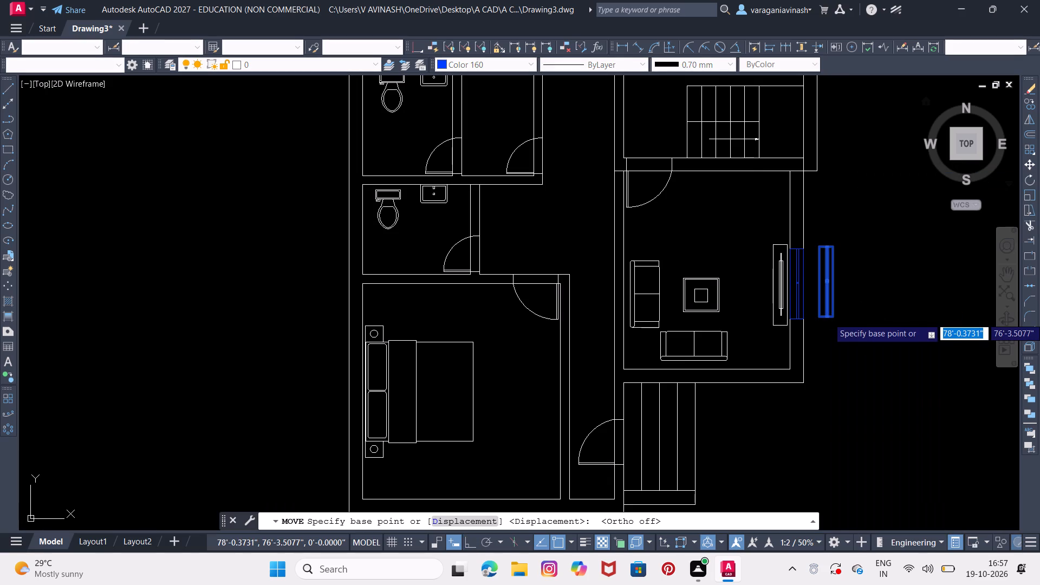
click(834, 281)
middle_drag(299, 456, 307, 373)
scroll(343, 321, up, 3)
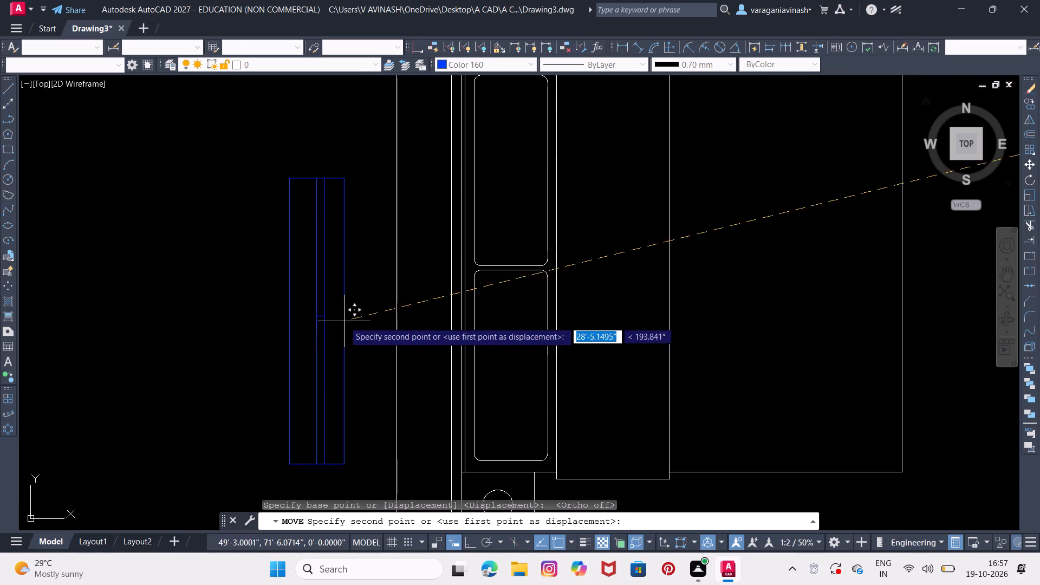
click(448, 315)
scroll(448, 315, down, 2)
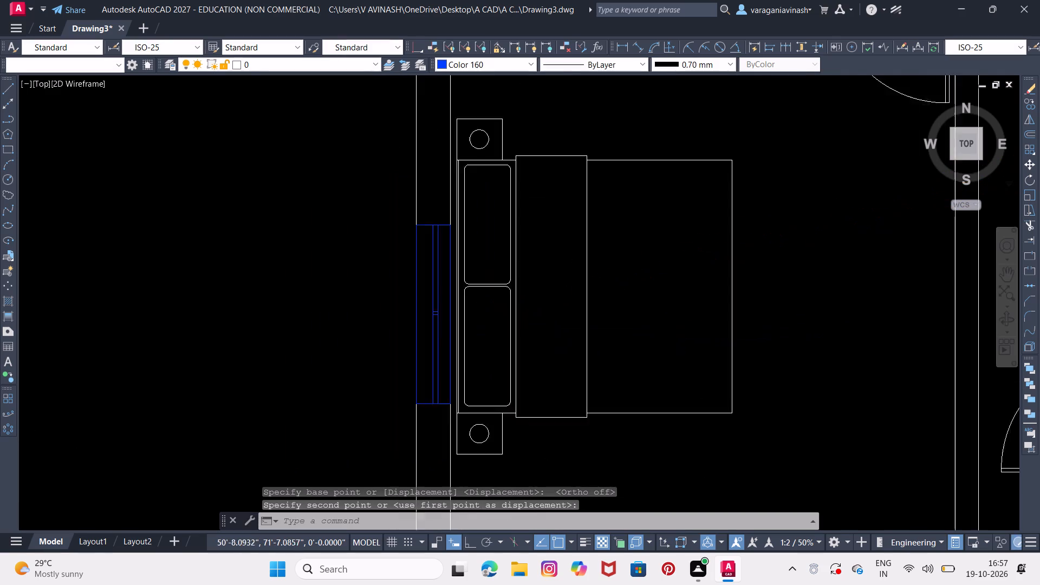
Copy the W window block from behind the lower bedroom's bed into the west outer wall behind the upper bedroom's bed.
middle_drag(552, 301, 511, 473)
click(399, 439)
right_click(399, 439)
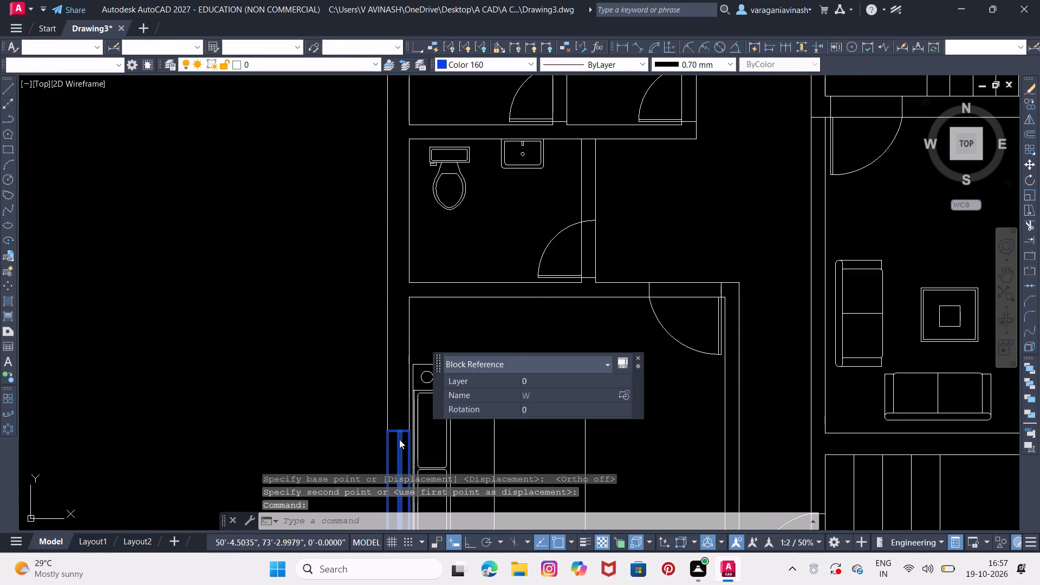
click(466, 214)
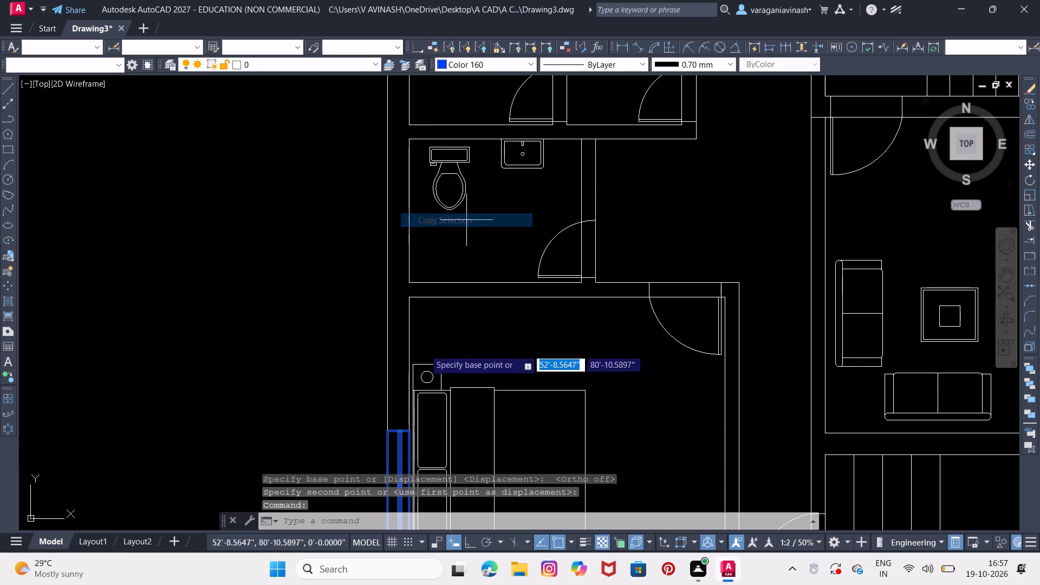
middle_drag(424, 357, 424, 174)
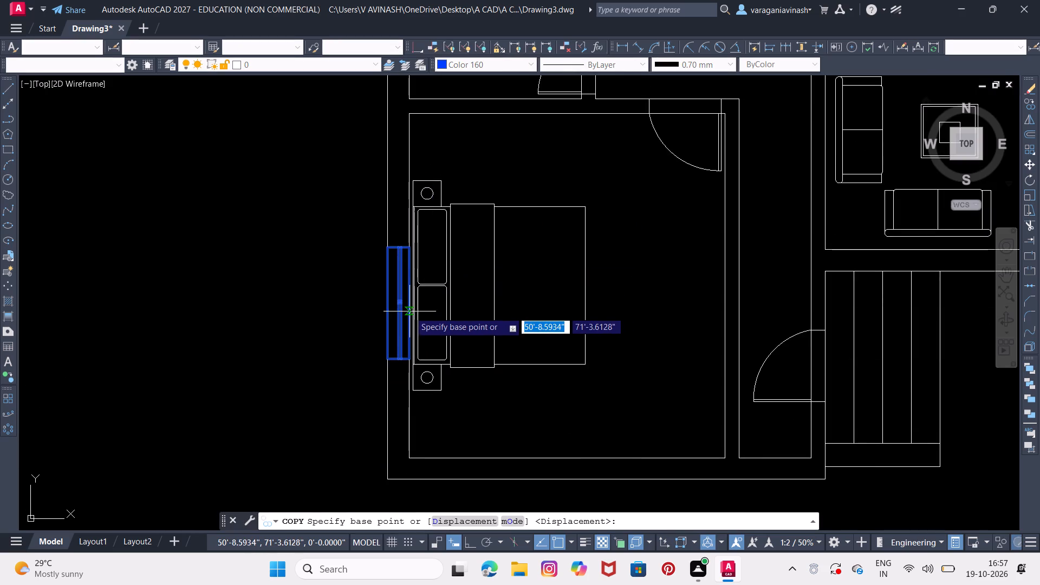
click(411, 300)
scroll(414, 243, down, 1)
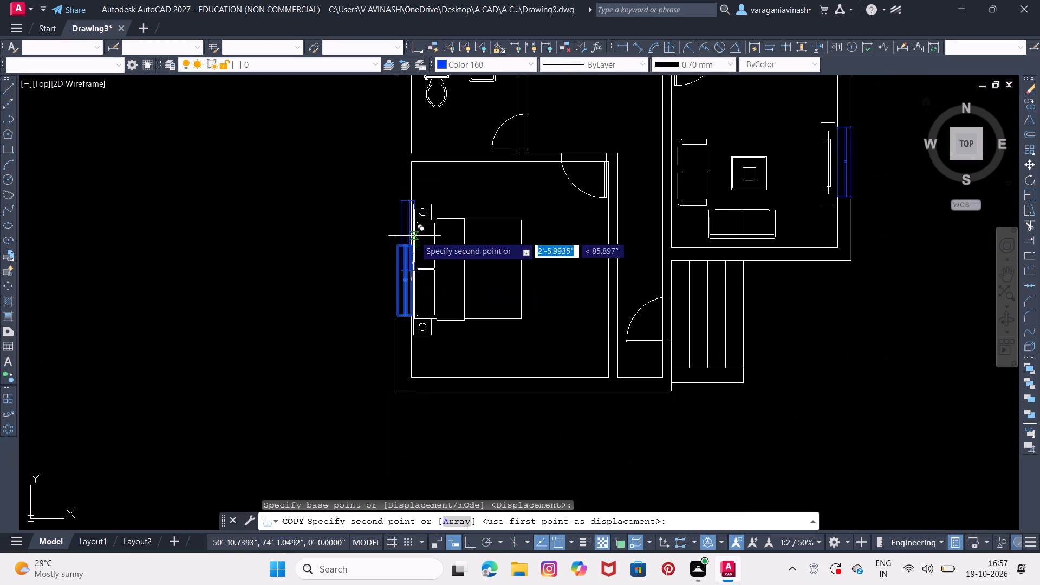
middle_drag(414, 236, 402, 449)
scroll(399, 441, down, 3)
scroll(386, 323, up, 4)
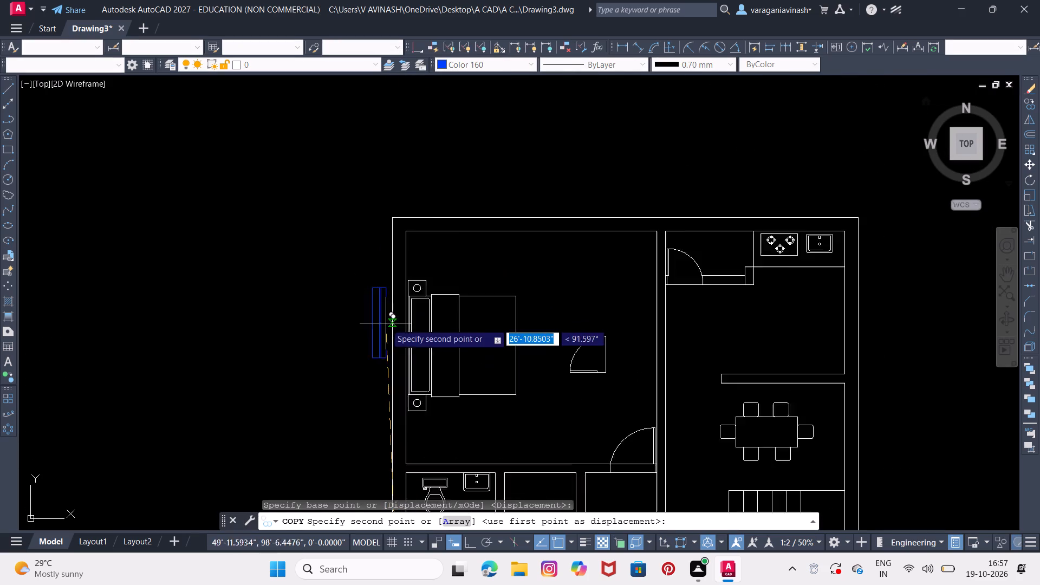
scroll(386, 323, up, 1)
middle_drag(433, 387, 432, 367)
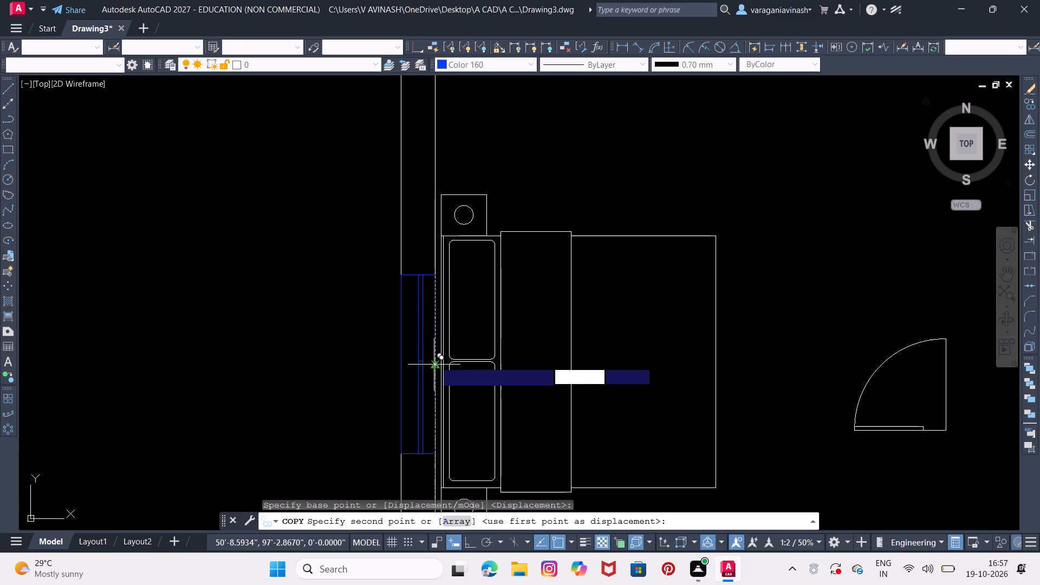
click(433, 356)
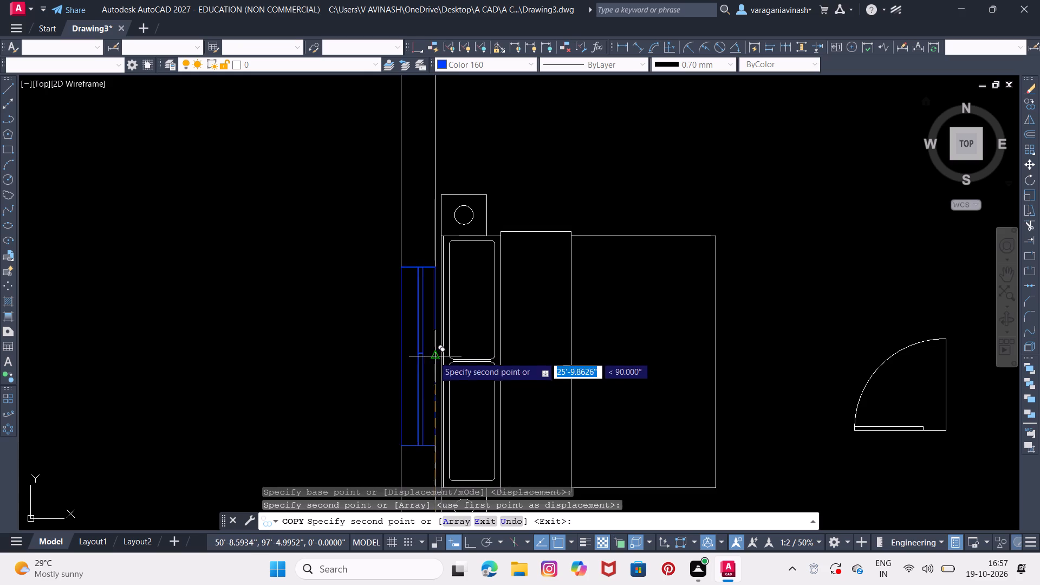
Place one more copy of the W window in the kitchen's open floor space below the counter and end the copying.
scroll(435, 344, down, 3)
middle_drag(762, 276, 524, 273)
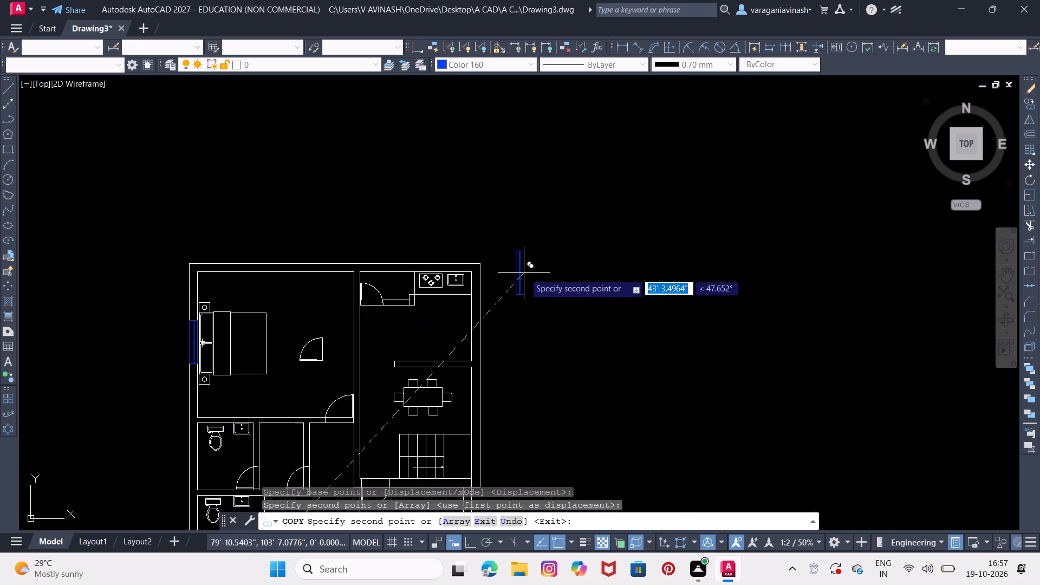
scroll(477, 323, up, 3)
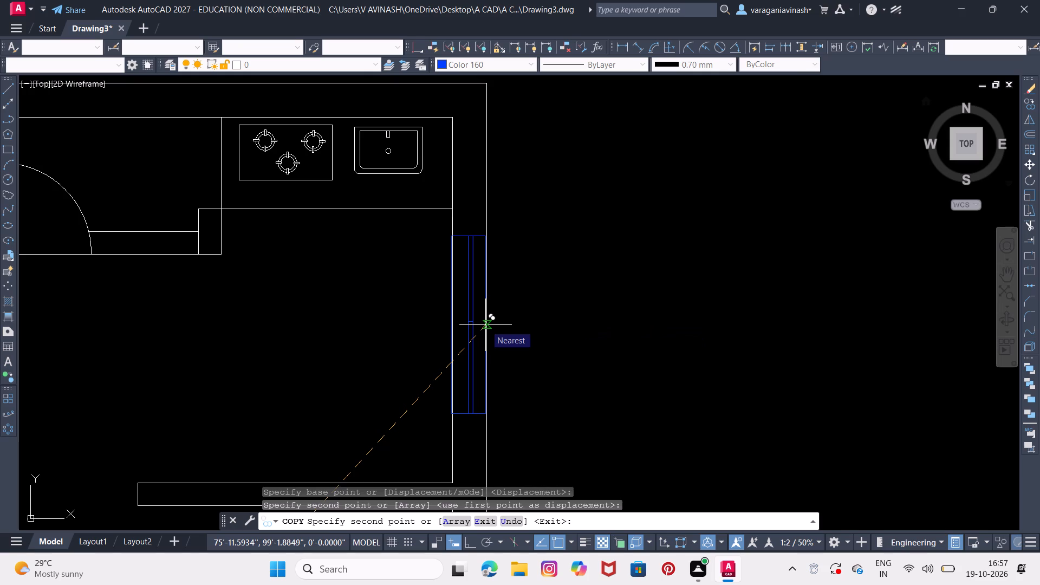
middle_drag(448, 264, 717, 326)
click(605, 383)
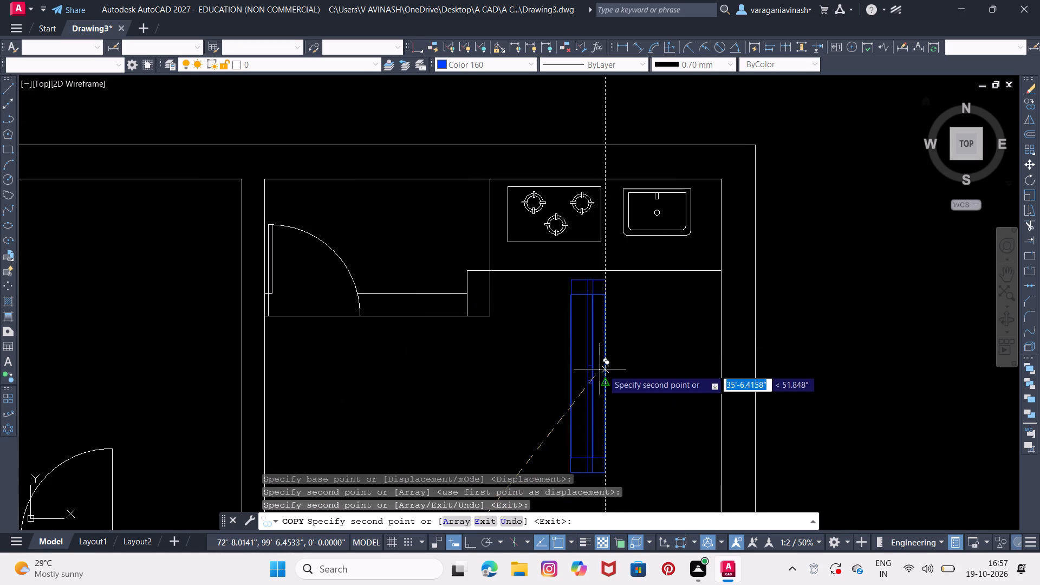
key(Escape)
Rotate the kitchen's loose W window a quarter turn clockwise with ortho on, so that it lies horizontally.
click(608, 356)
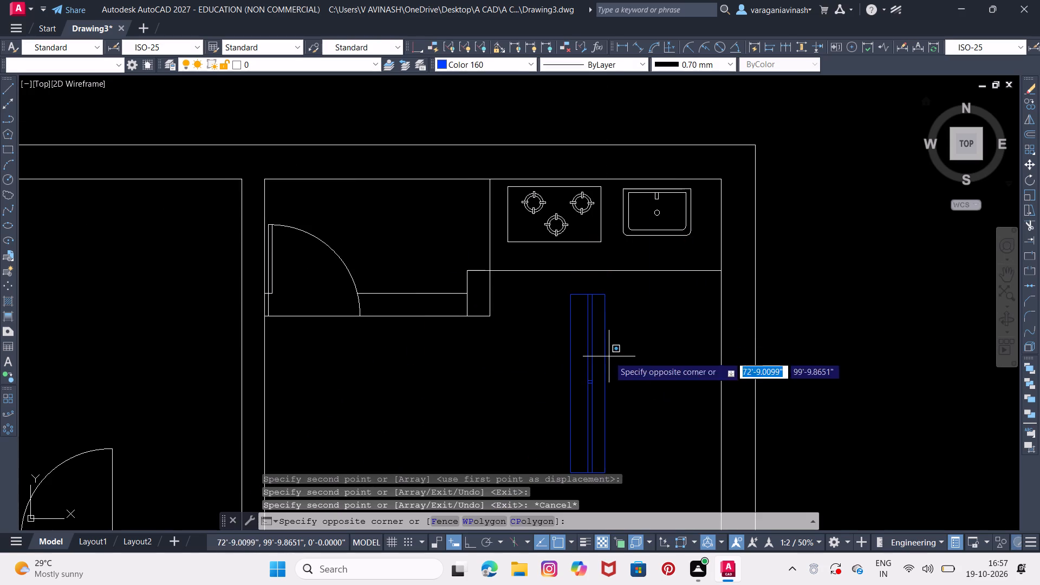
click(535, 378)
right_click(545, 374)
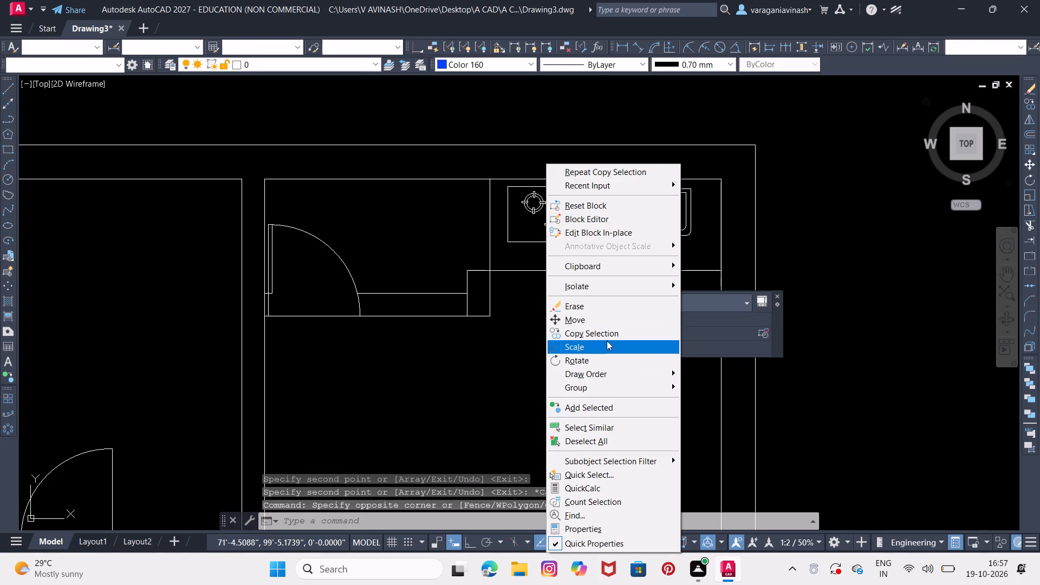
click(601, 360)
click(595, 349)
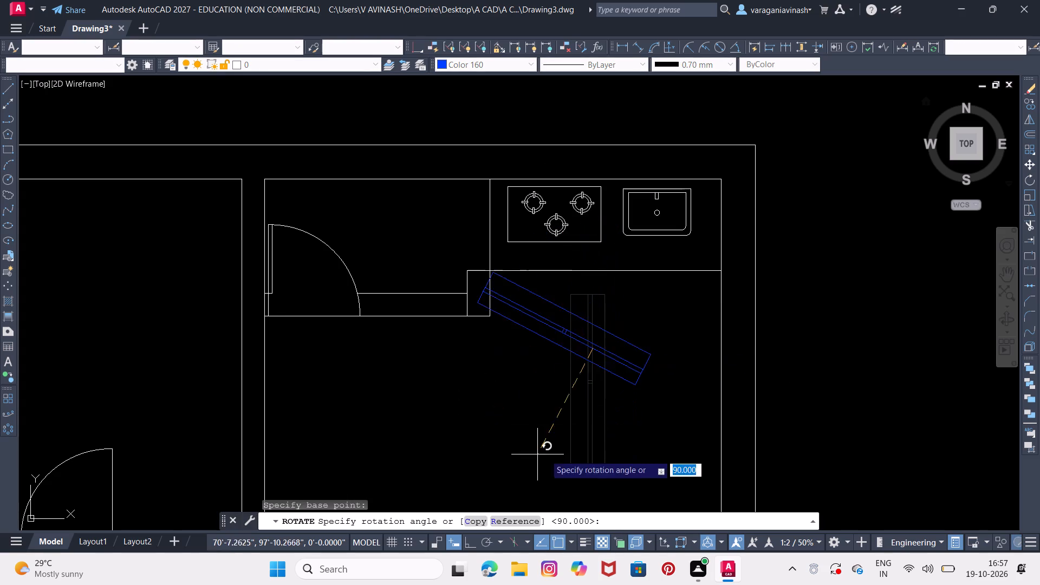
key(F8)
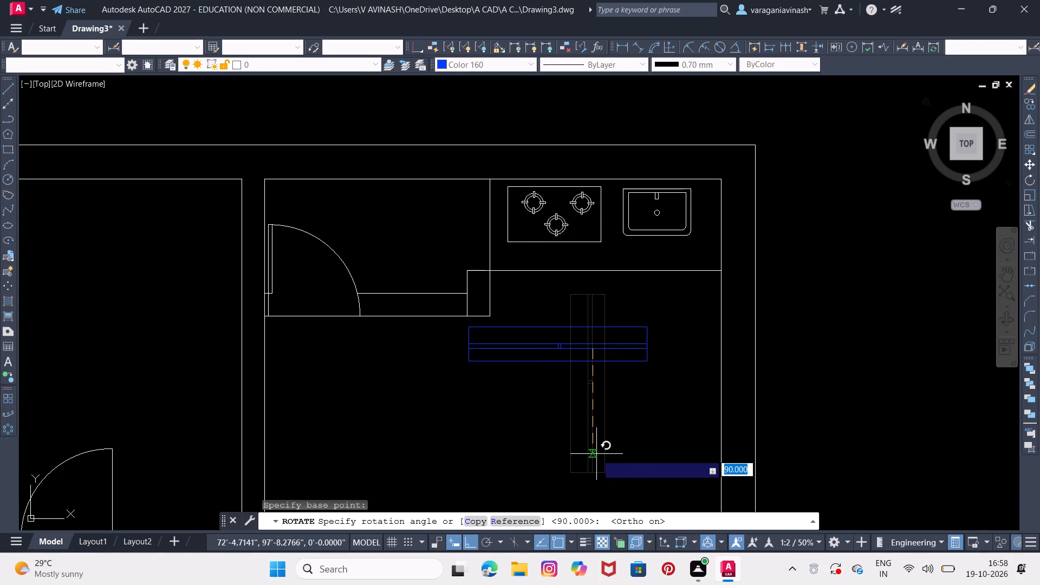
click(538, 419)
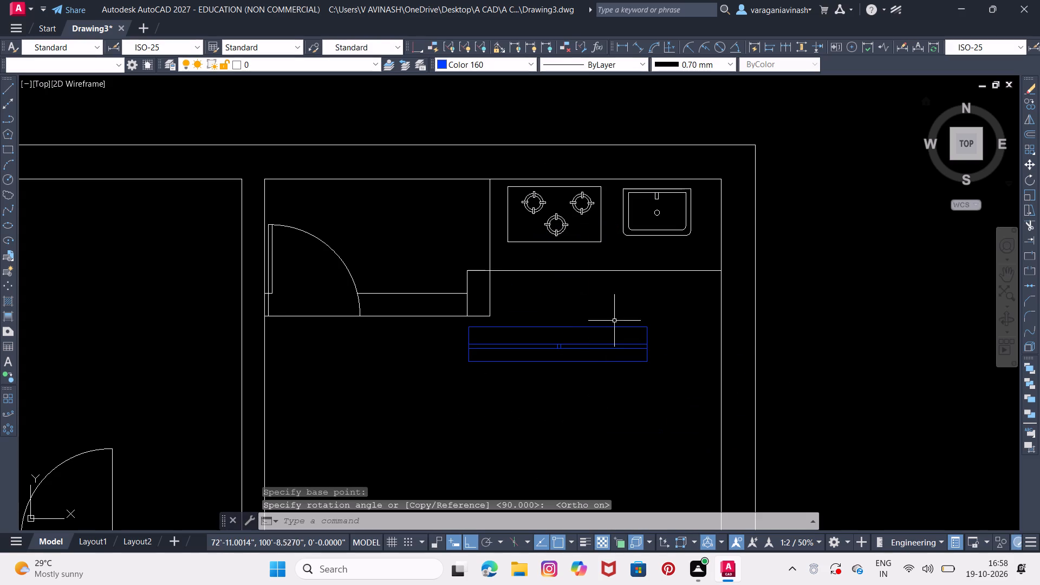
Move the horizontal W window into the upper bedroom's north outer wall, its lower long side's midpoint on the inner wall face.
click(598, 348)
right_click(598, 348)
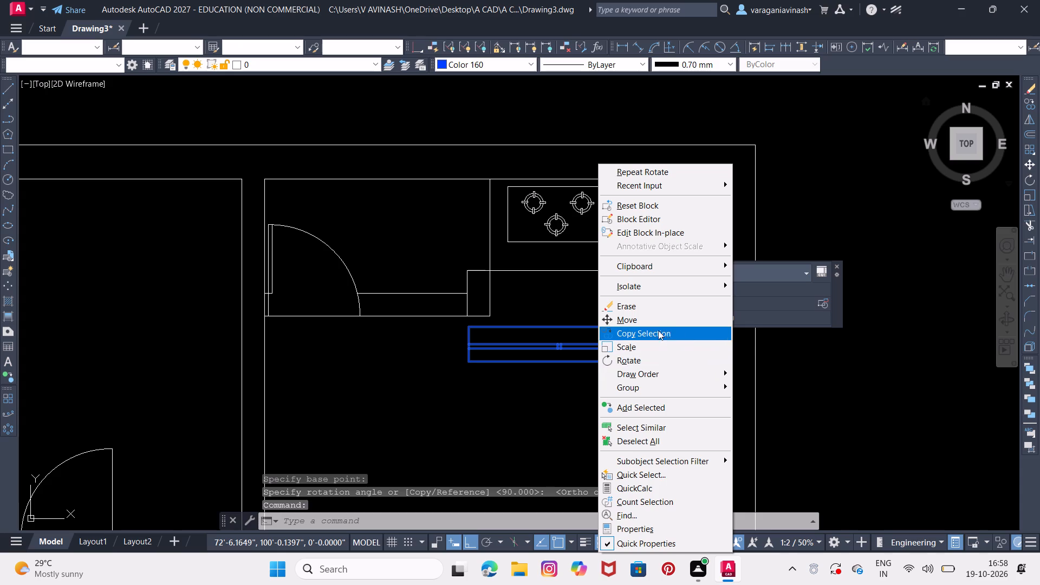
click(641, 317)
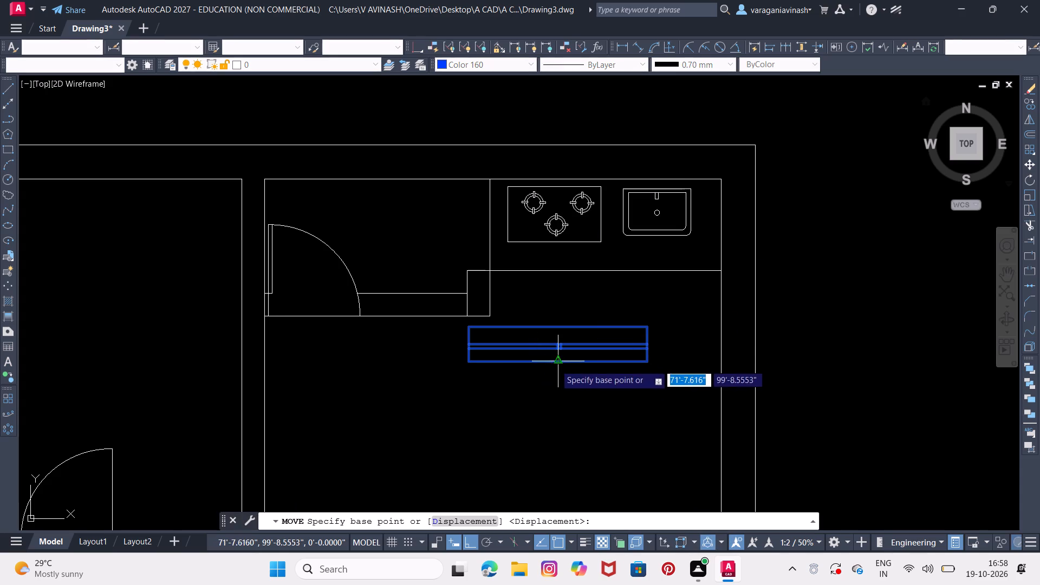
click(555, 365)
scroll(418, 341, down, 2)
middle_drag(344, 339, 427, 339)
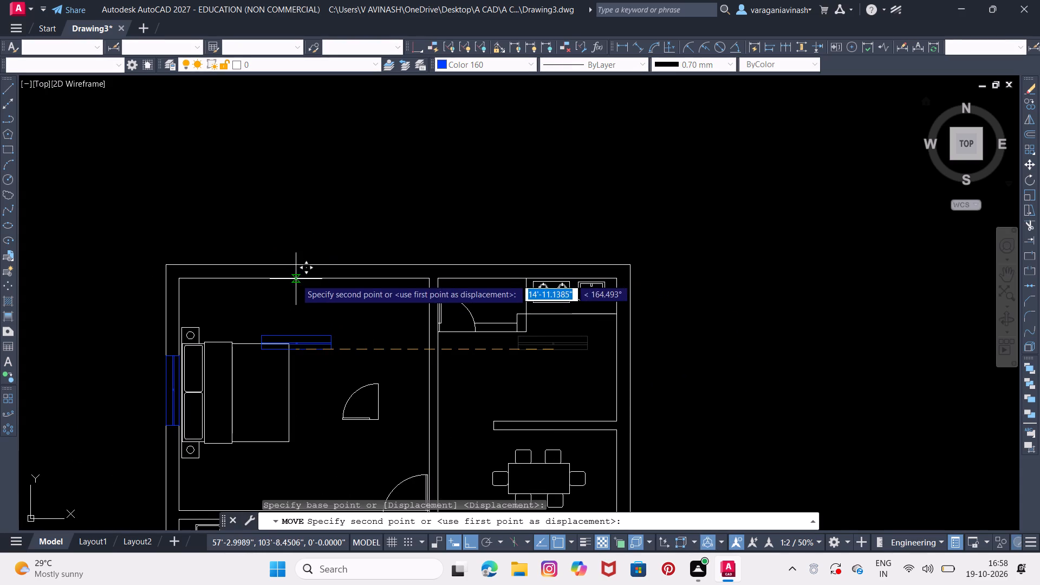
click(295, 279)
Copy the upper bedroom's north wall window into the lower bedroom's south outer wall, its lower long side on the outer wall face.
click(307, 274)
right_click(307, 274)
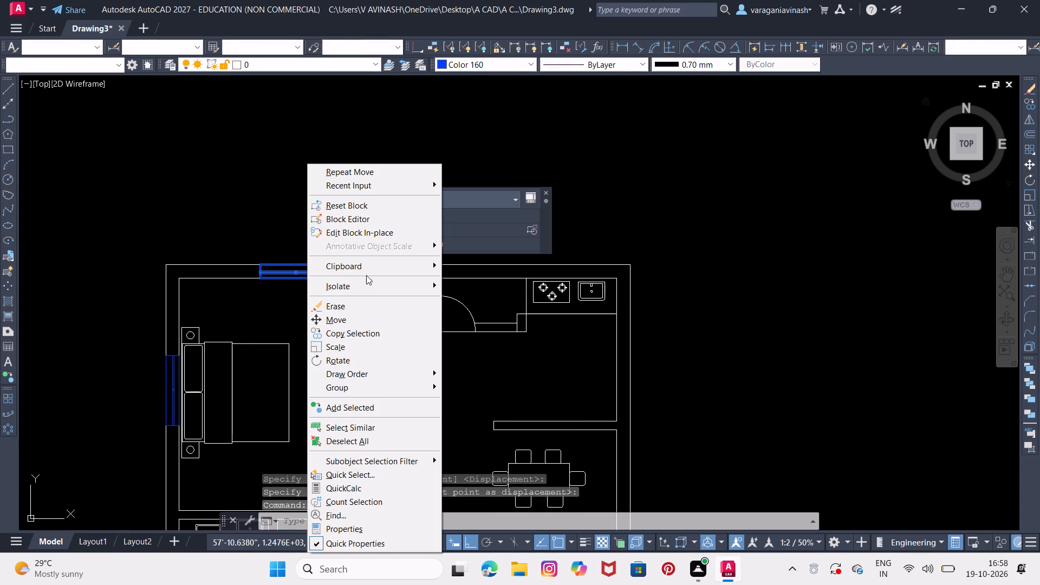
click(361, 329)
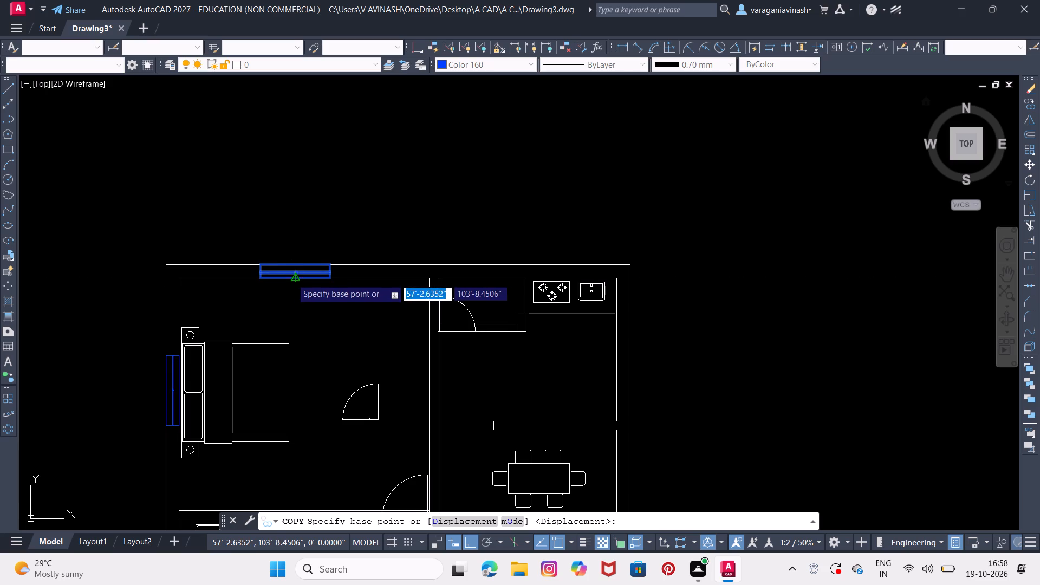
click(291, 278)
scroll(341, 372, down, 2)
middle_drag(353, 338, 439, 103)
scroll(403, 372, up, 4)
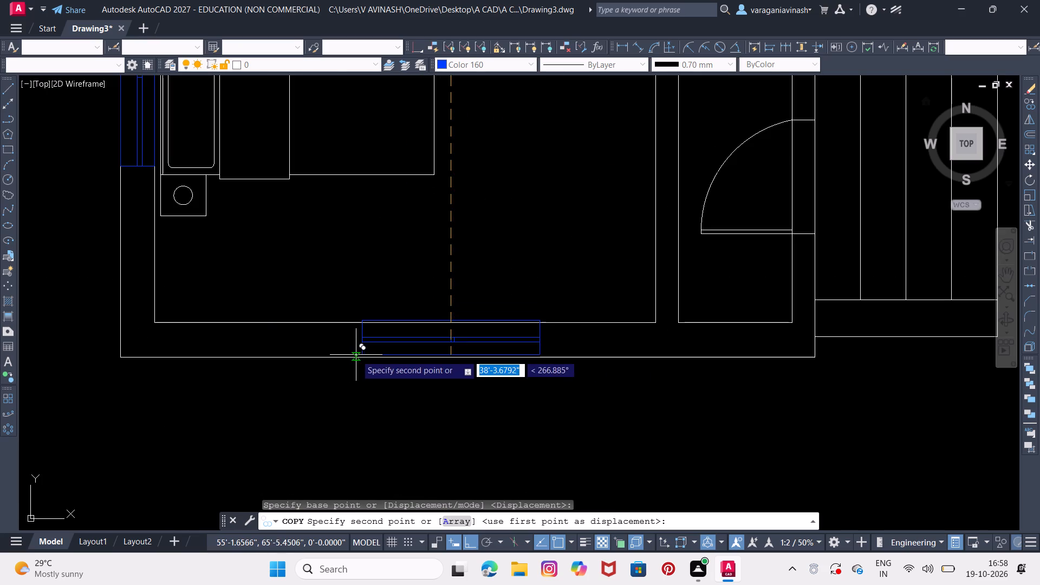
click(356, 355)
scroll(395, 302, down, 4)
middle_drag(505, 269, 463, 399)
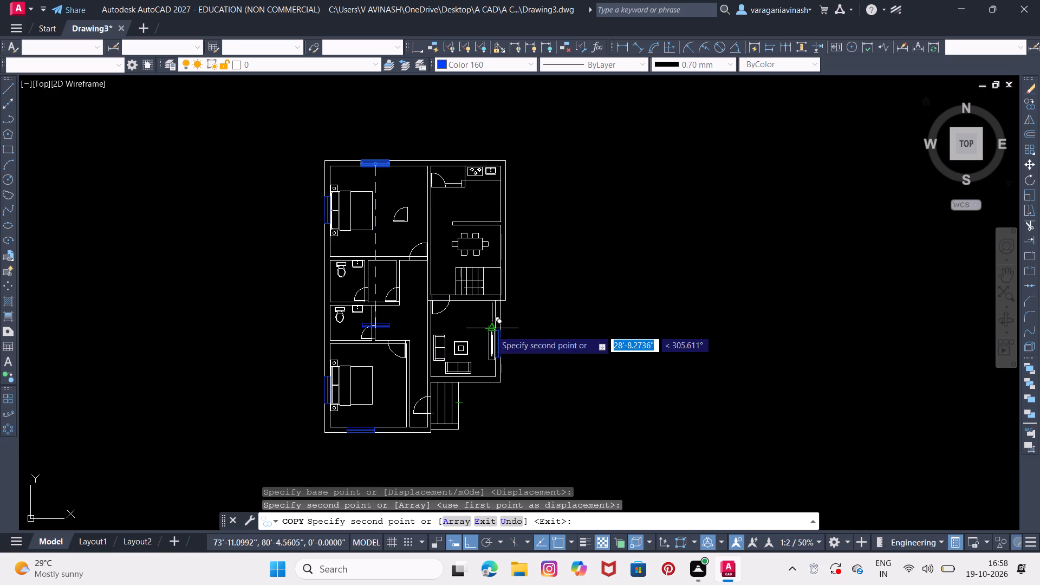
key(Escape)
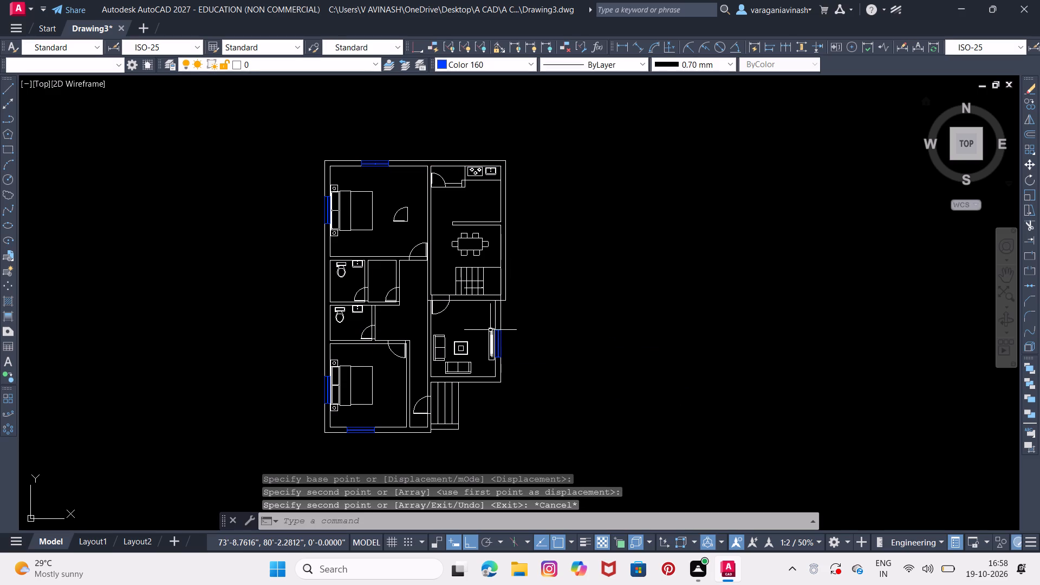
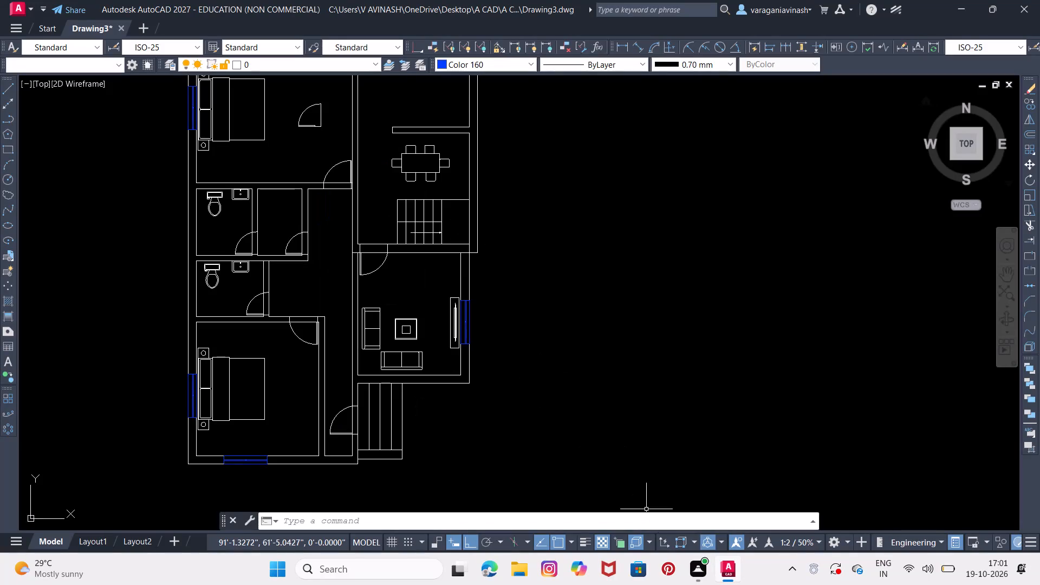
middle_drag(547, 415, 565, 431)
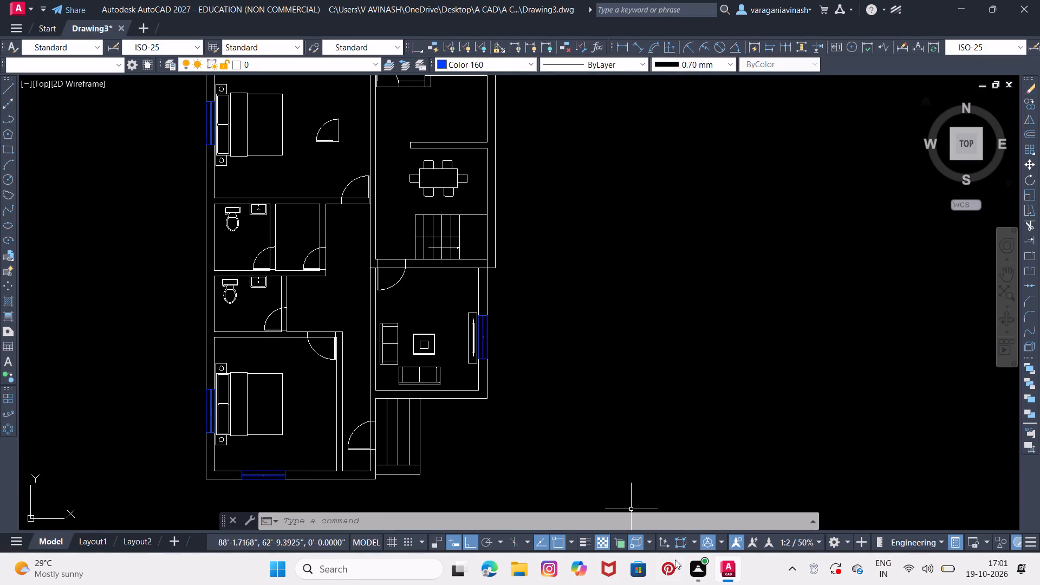
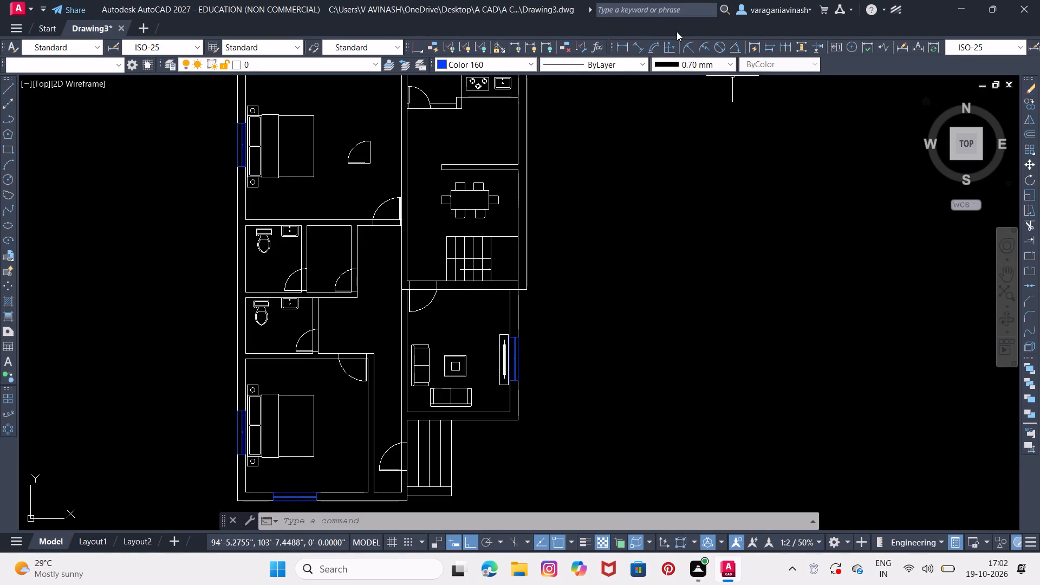
Measure the length of the living room window with a linear dimension and erase that dimension.
click(628, 47)
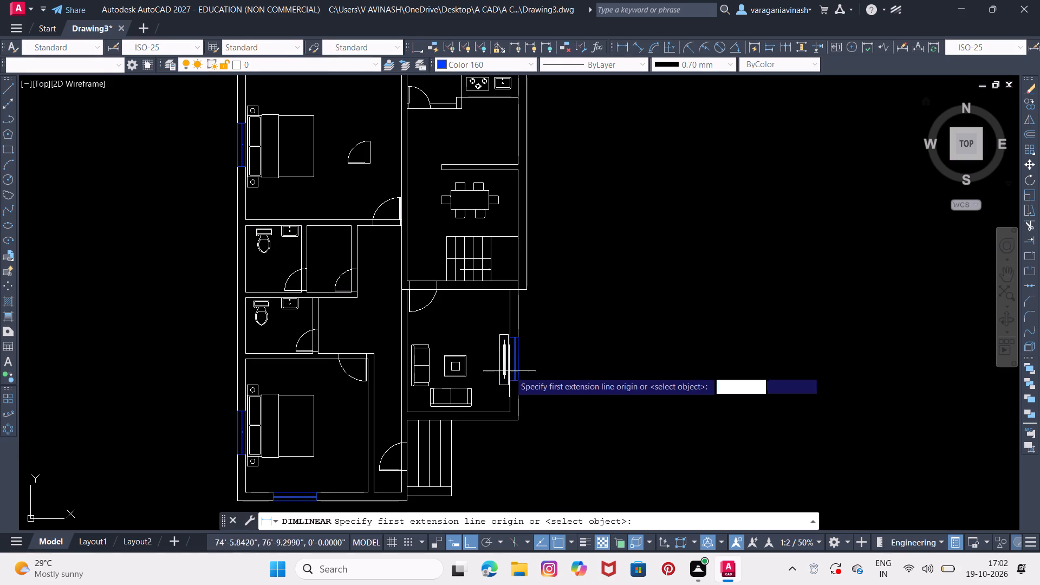
scroll(509, 371, up, 1)
click(515, 393)
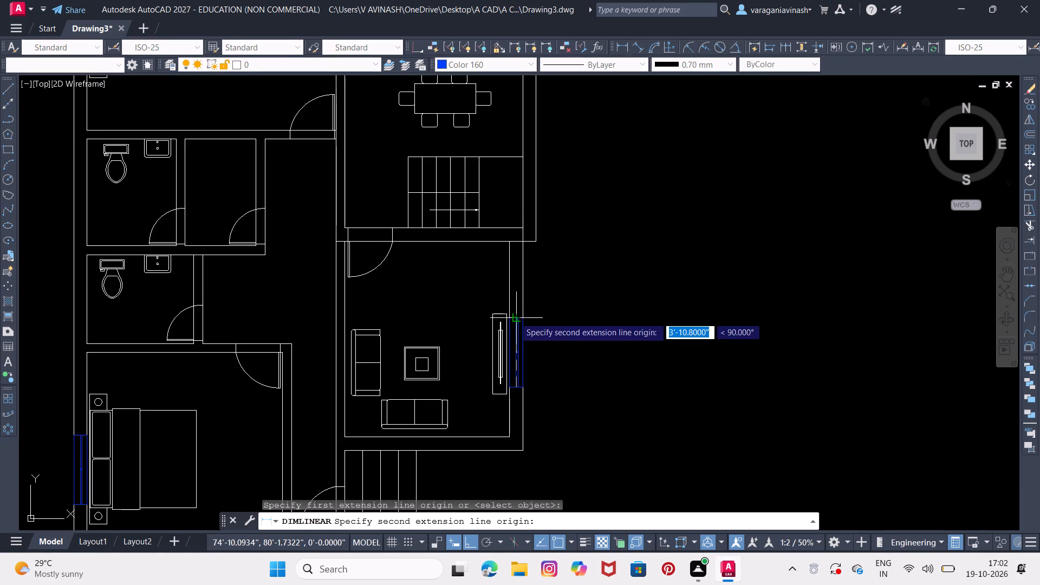
click(514, 317)
click(540, 317)
scroll(532, 355, up, 2)
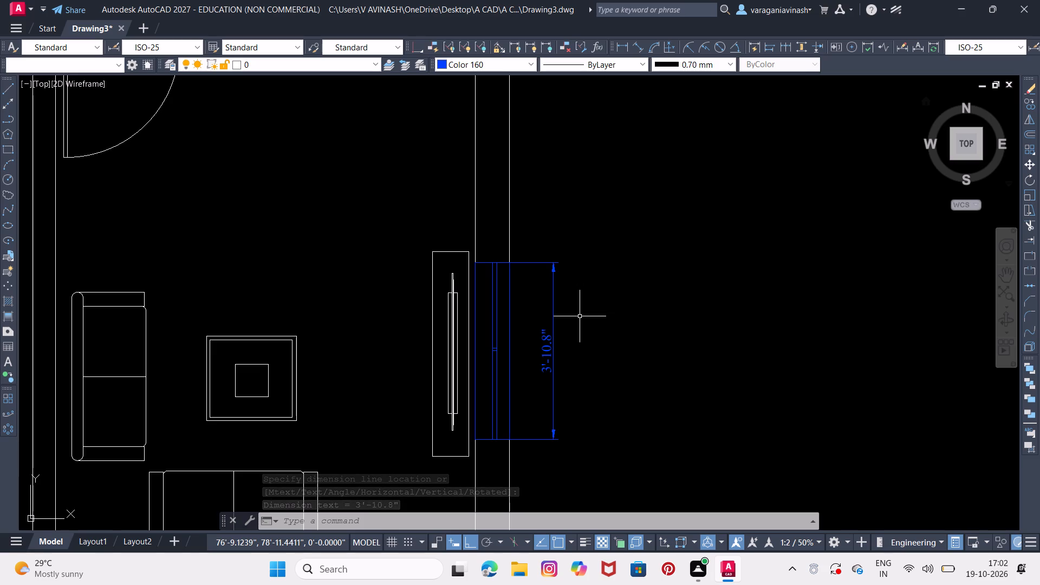
click(576, 290)
click(530, 337)
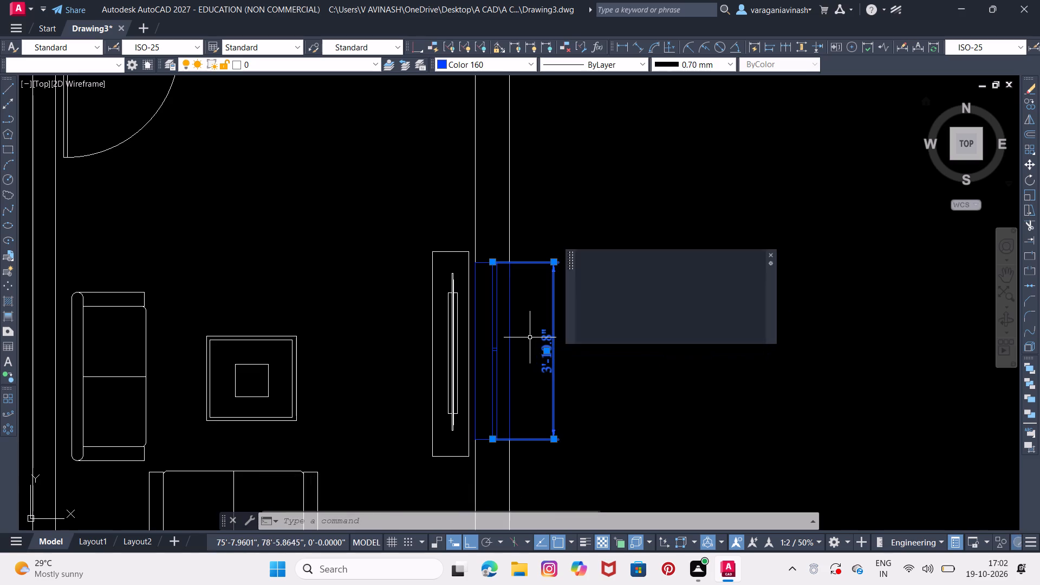
key(Delete)
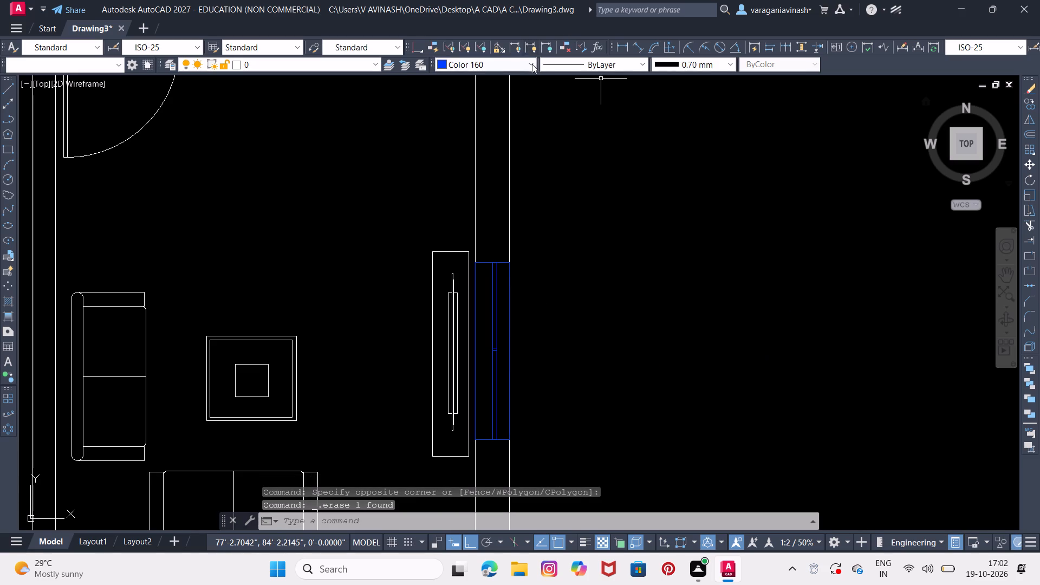
With Cyan as the current colour, draw a 2.9' line up the inner face of the kitchen's outer wall, starting just above the dining partition.
click(532, 64)
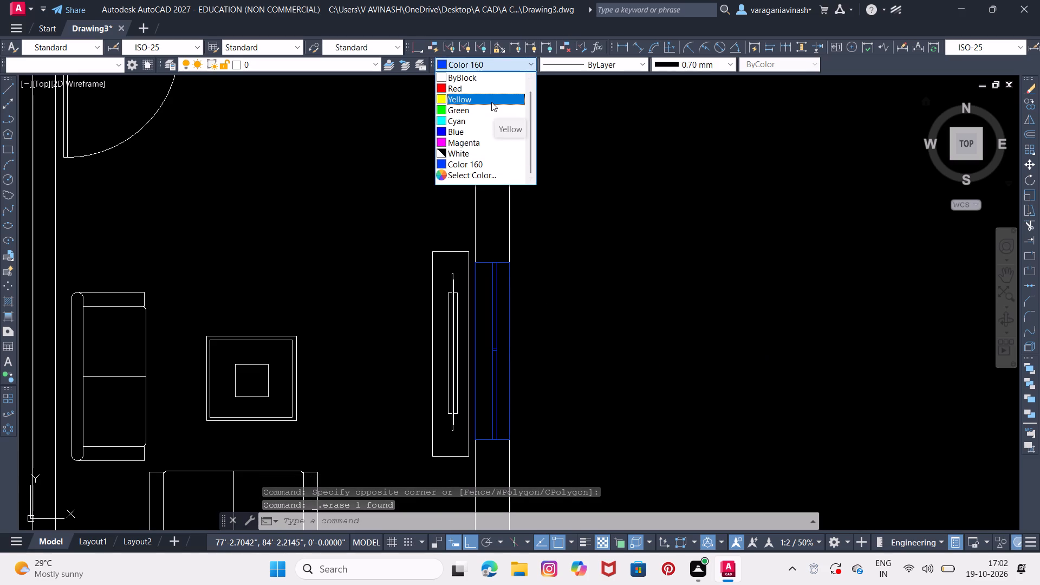
click(470, 124)
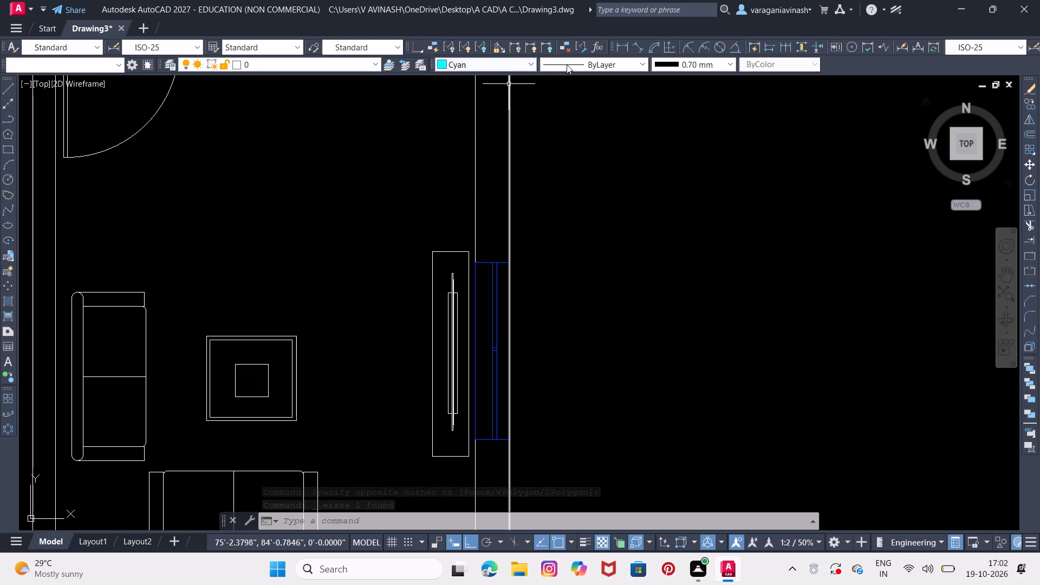
scroll(551, 133, down, 2)
middle_drag(549, 157, 566, 229)
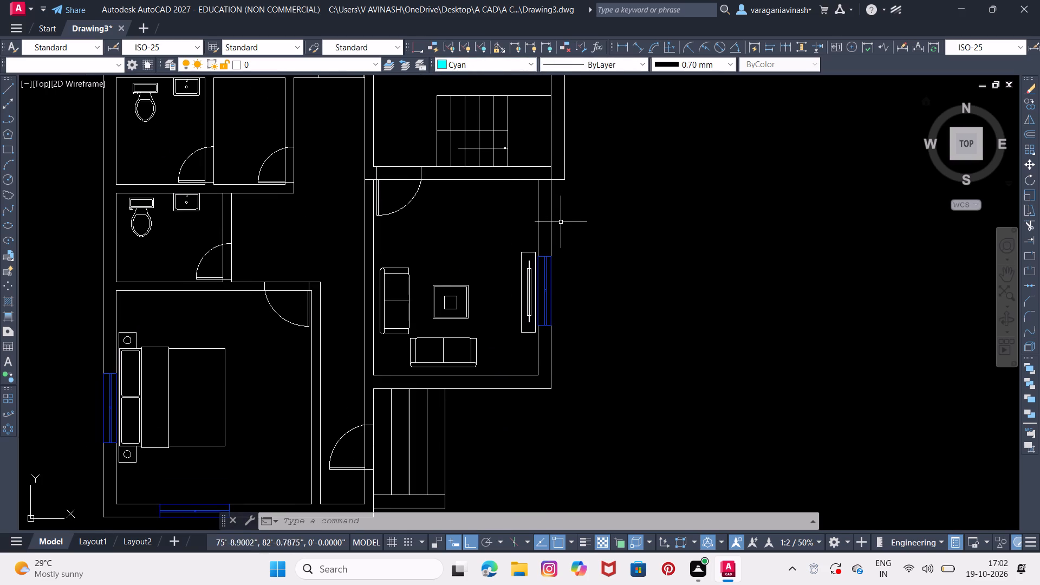
middle_drag(589, 182, 573, 259)
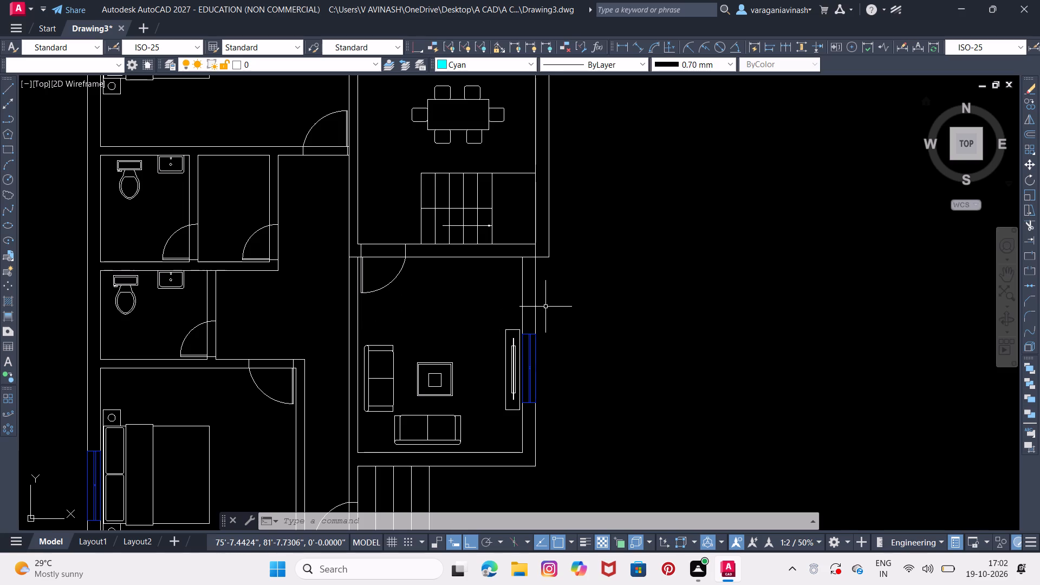
middle_drag(529, 322, 428, 433)
middle_drag(446, 248, 469, 445)
scroll(454, 301, up, 1)
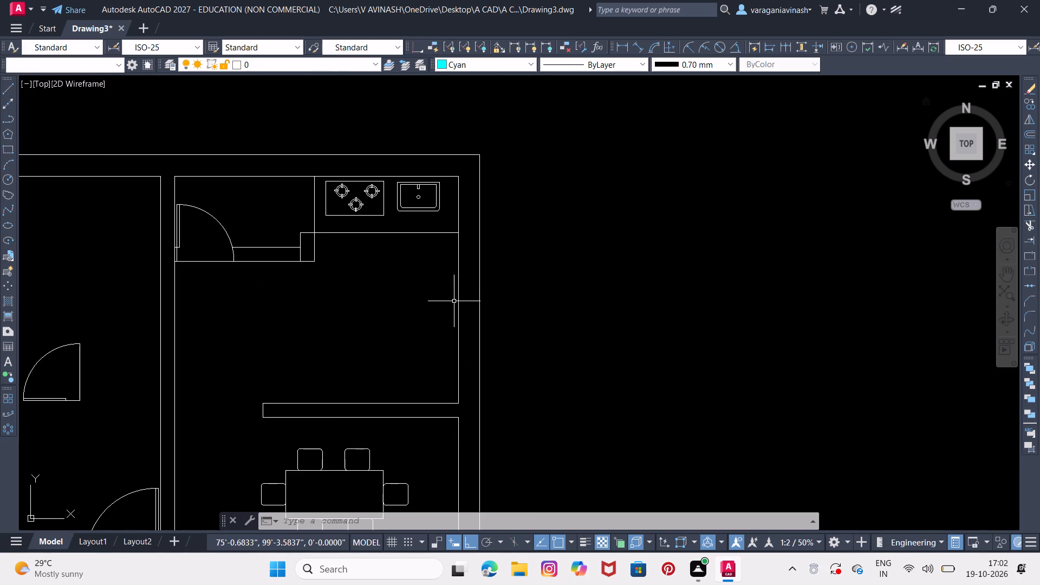
click(3, 94)
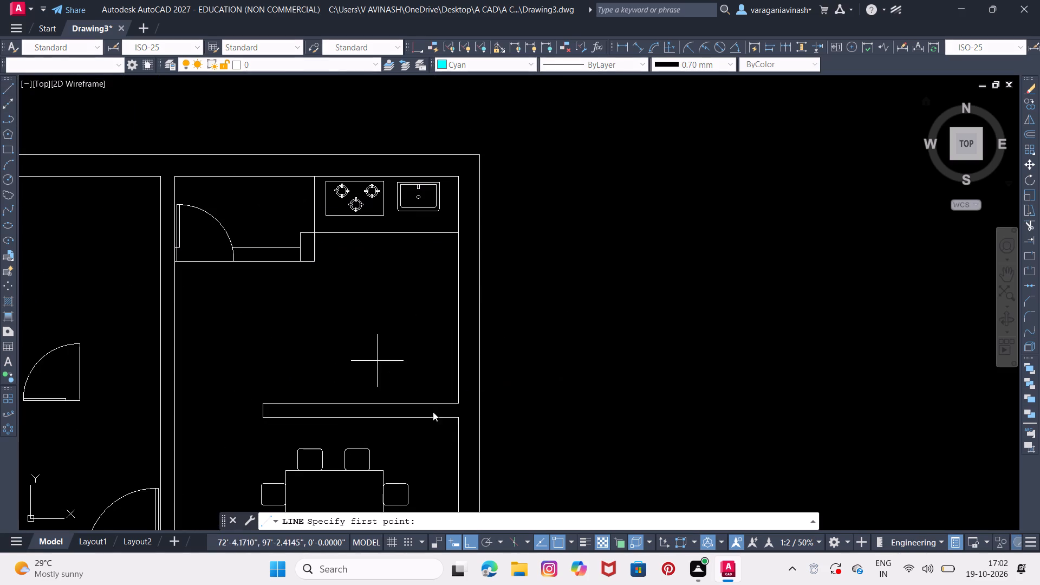
click(458, 368)
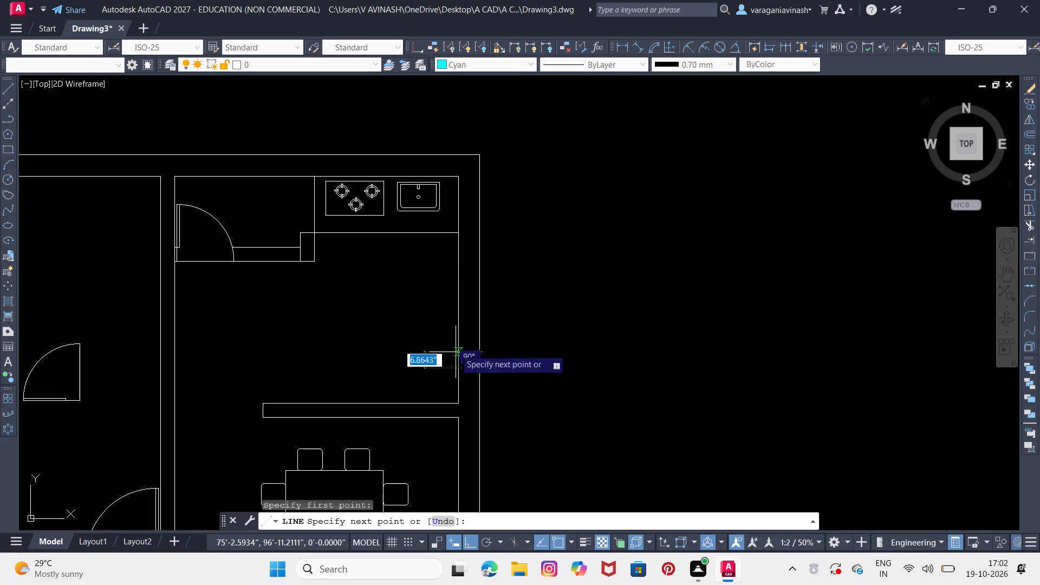
text(2.)
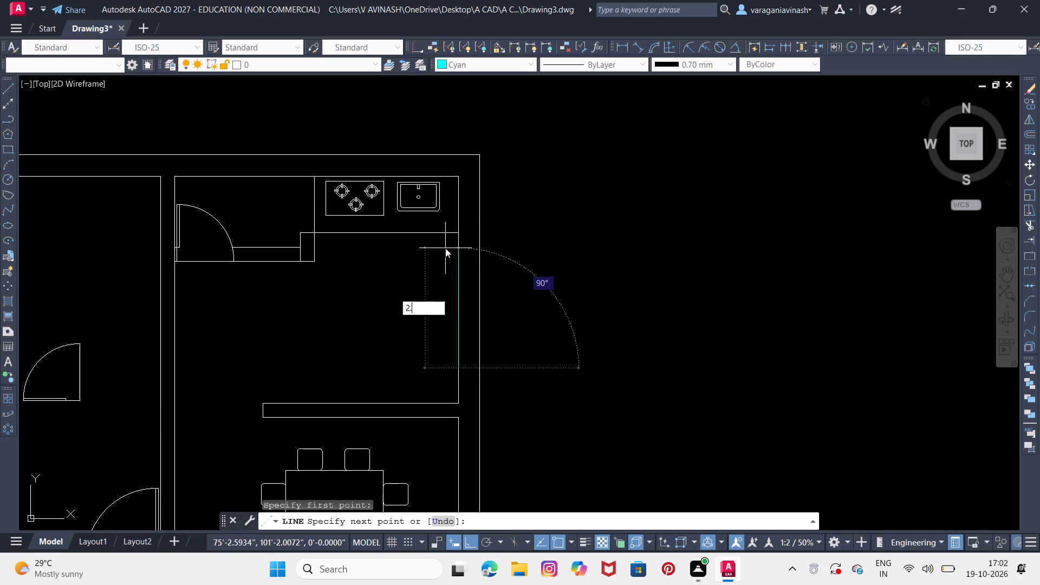
key(9)
key(apostrophe)
key(Return)
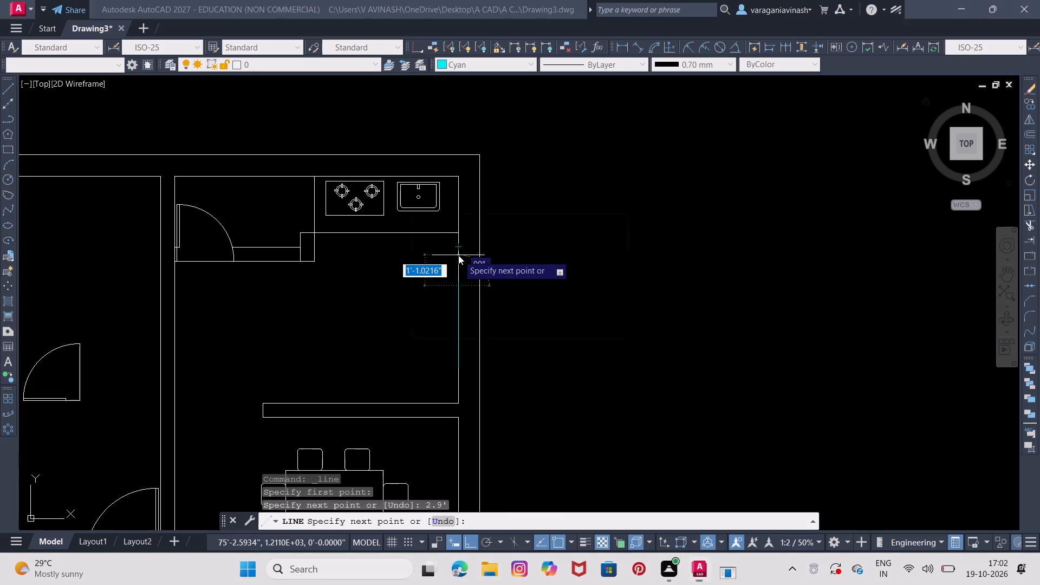
Undo the 2.9' segment and redraw it 3' long from the same start, extended by a further 0.5' in the same direction.
key(ctrl+z)
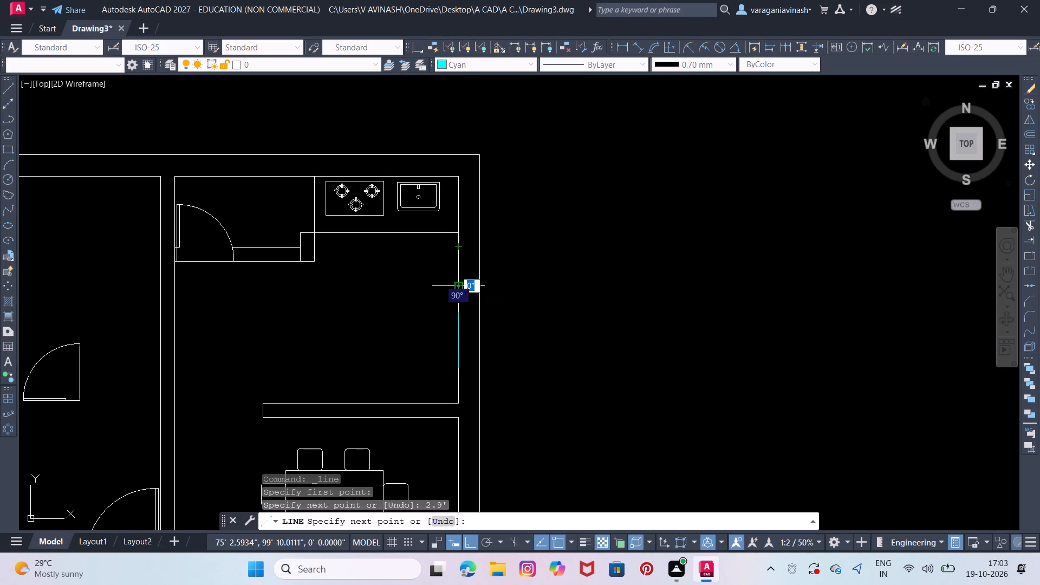
key(ctrl+z)
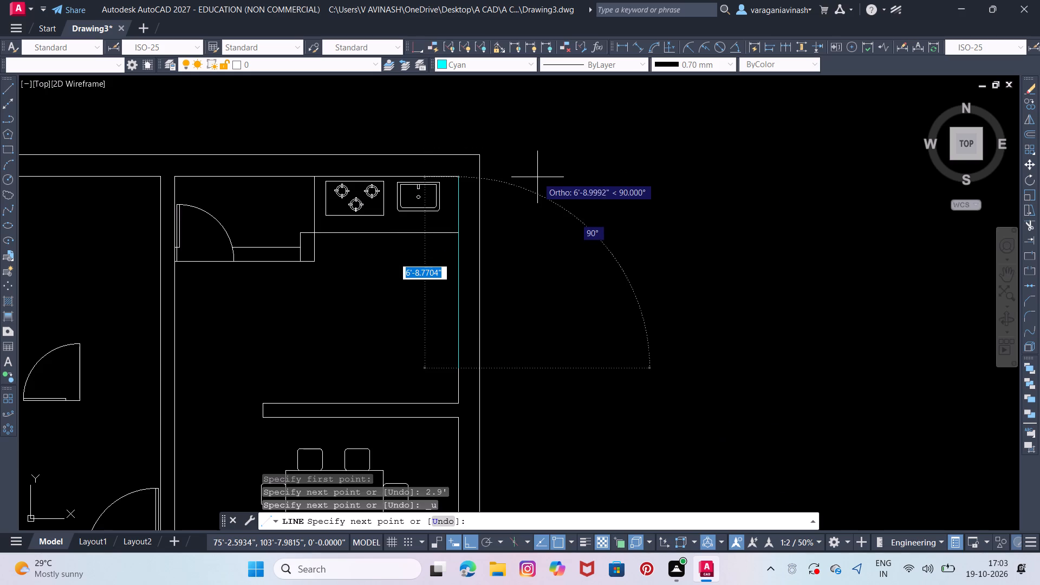
text(3')
key(Return)
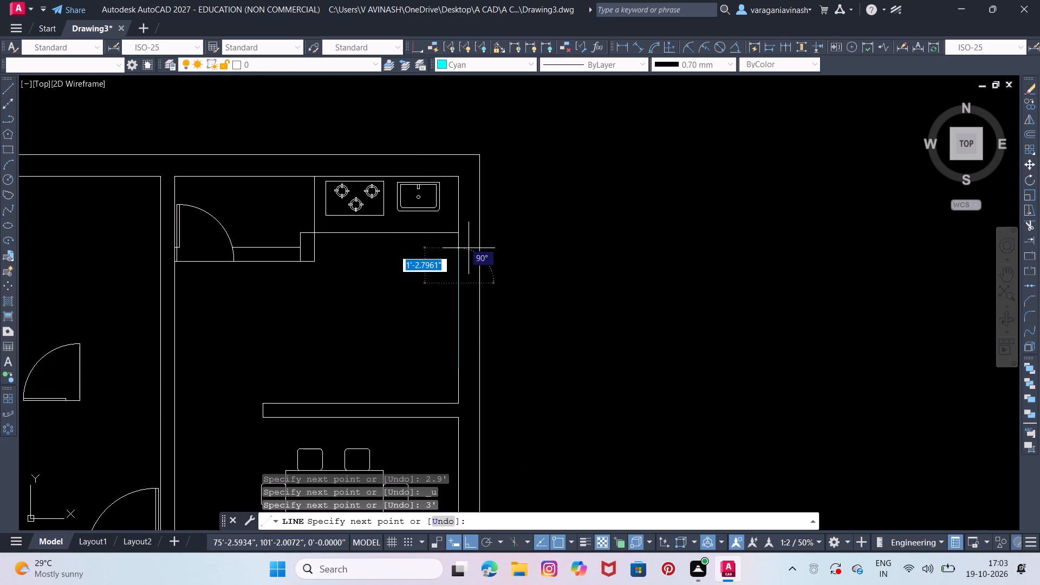
key(0)
text(.5)
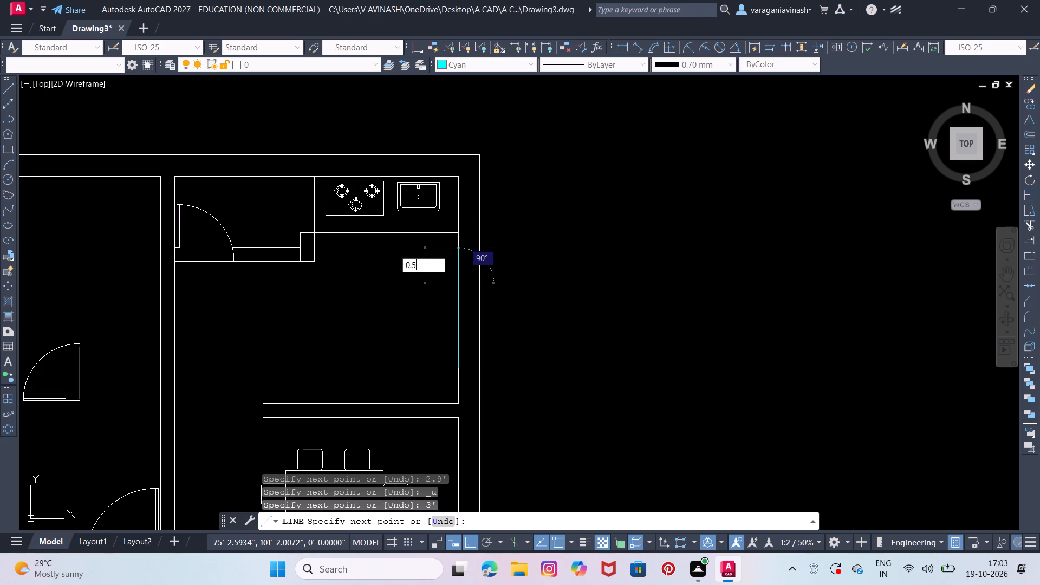
key(Return)
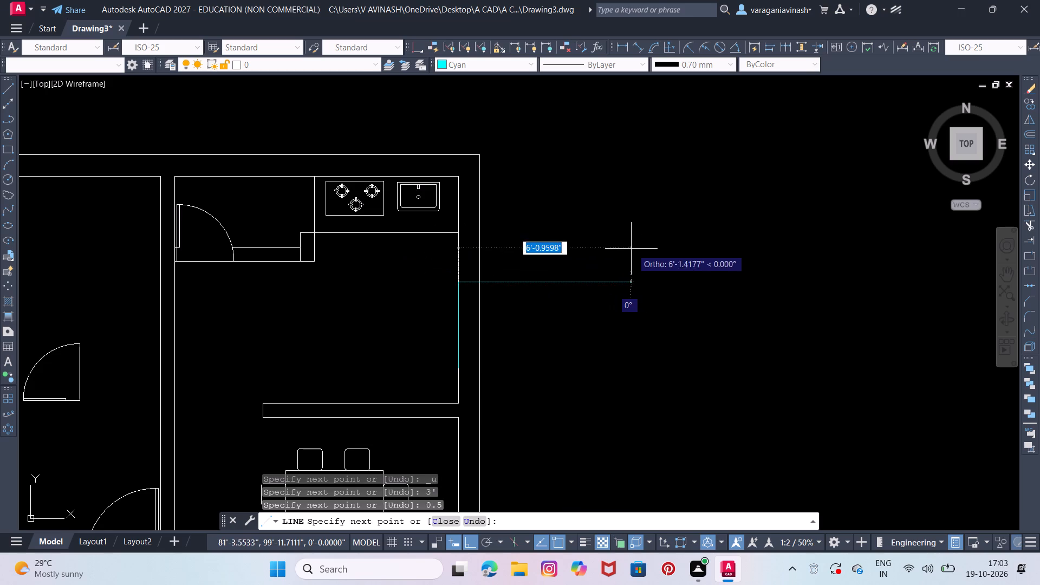
key(ctrl+z)
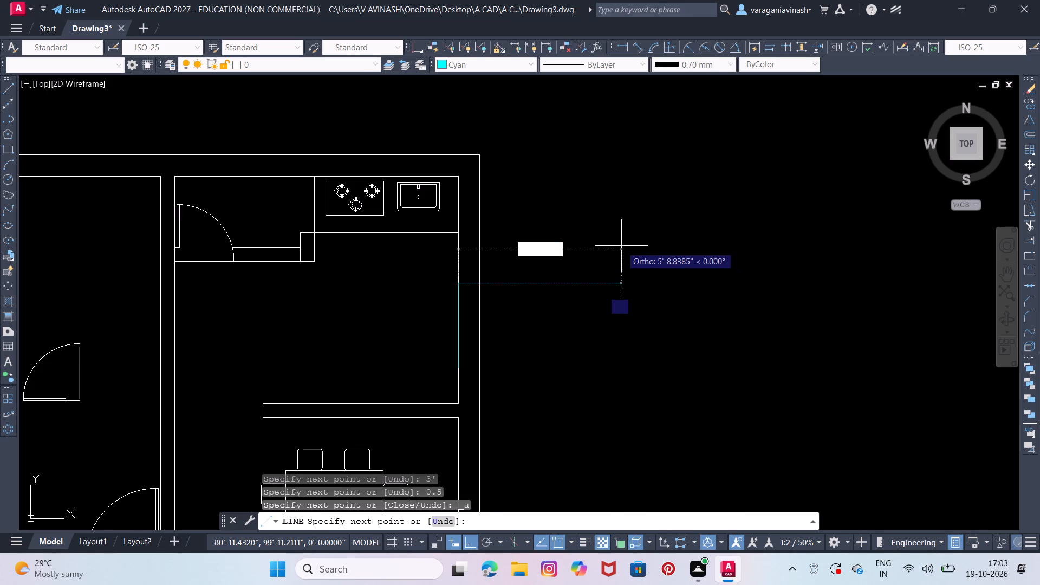
text(0.5')
key(Return)
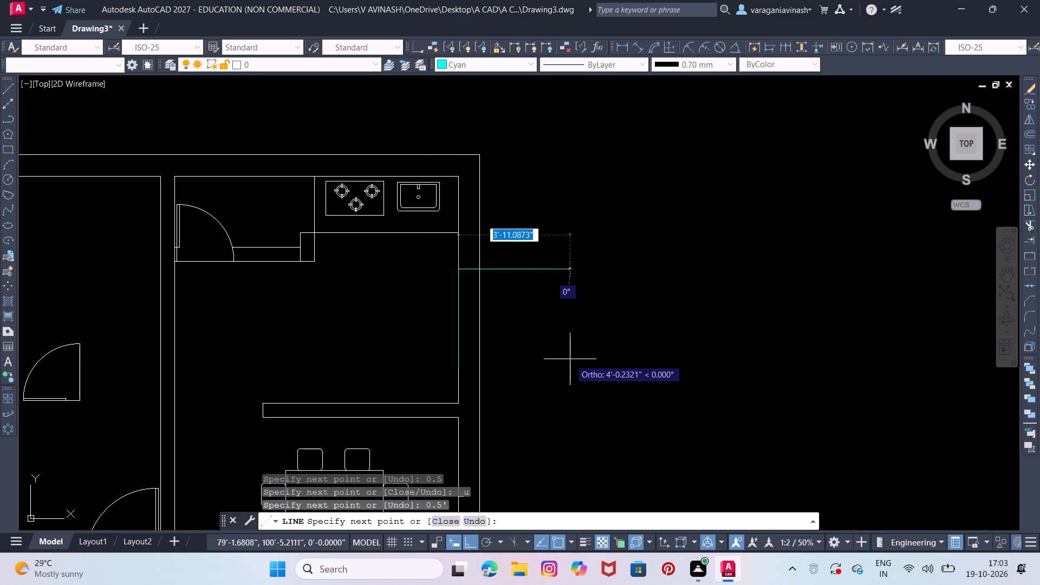
Complete the kitchen window outline across the wall, down its outer face and back to the starting point.
click(482, 269)
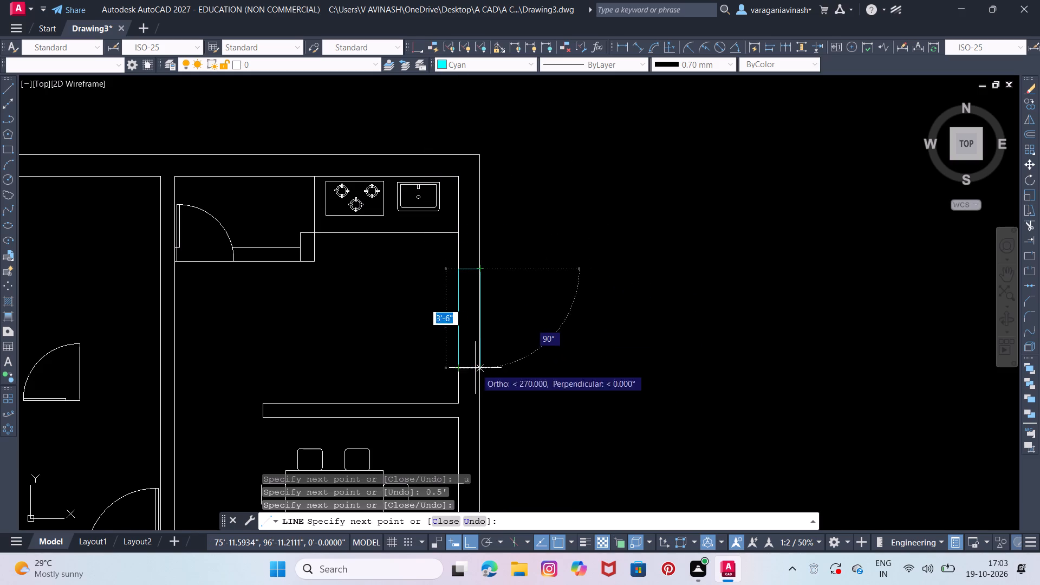
click(471, 368)
click(458, 366)
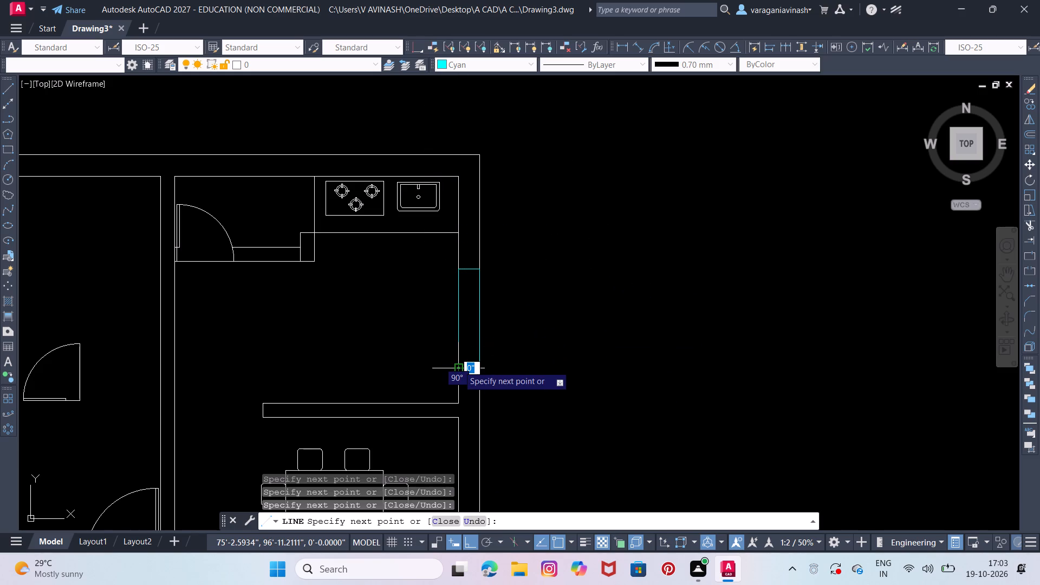
right_click(458, 366)
click(486, 370)
Draw a centre line along the cyan kitchen window between the midpoints of its two short ends.
right_click(486, 370)
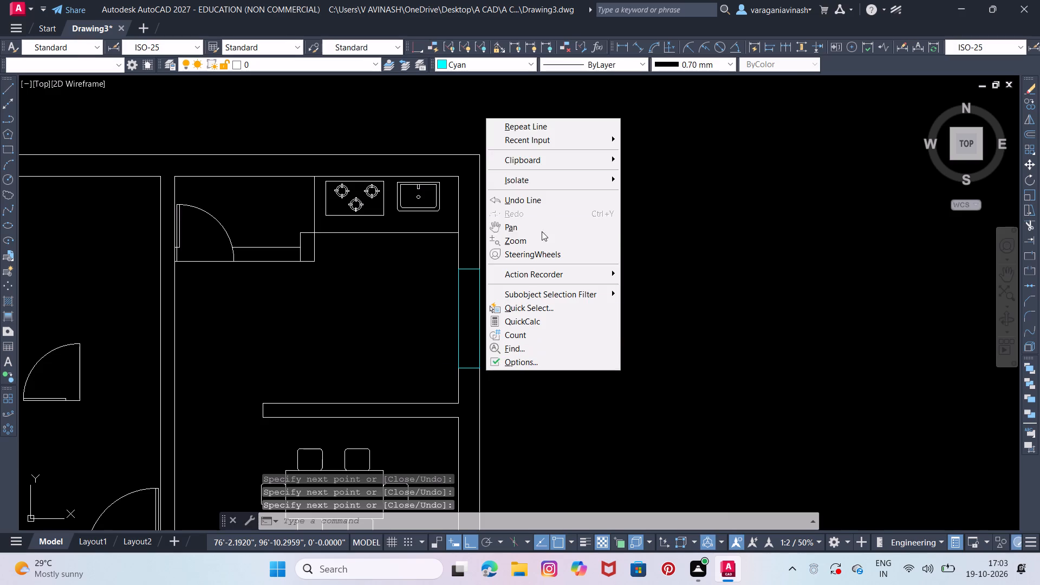
click(536, 128)
scroll(476, 377, up, 1)
click(461, 363)
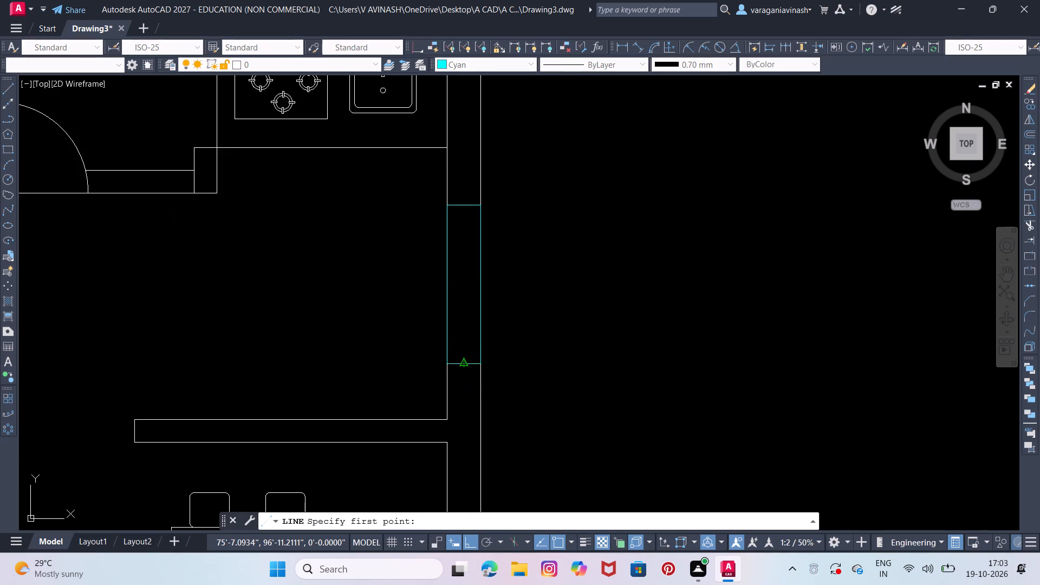
click(463, 205)
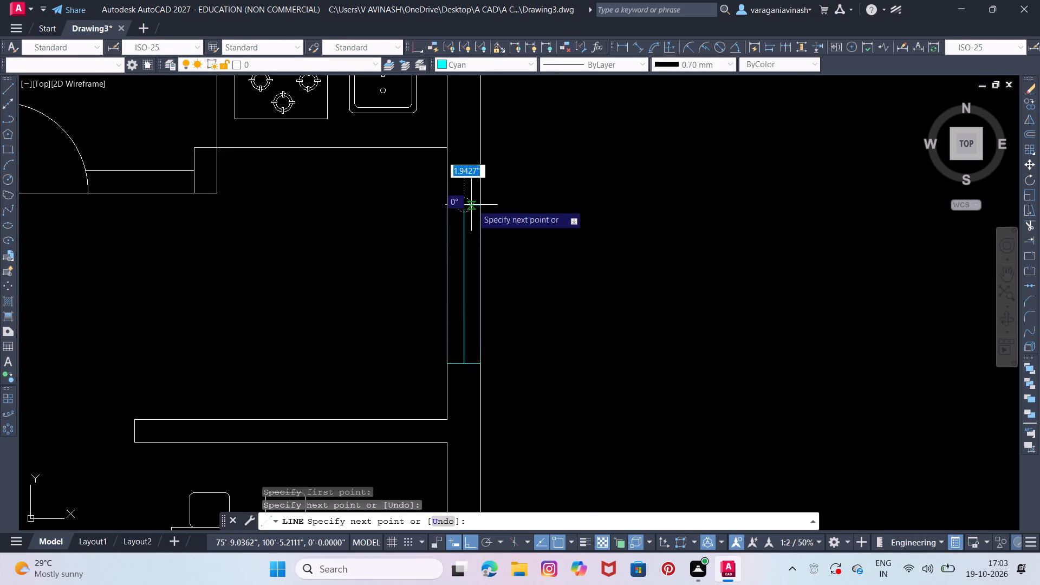
right_click(477, 201)
click(493, 201)
click(494, 207)
Offset the kitchen window's centre line 0.1' towards the outer wall face.
key(o)
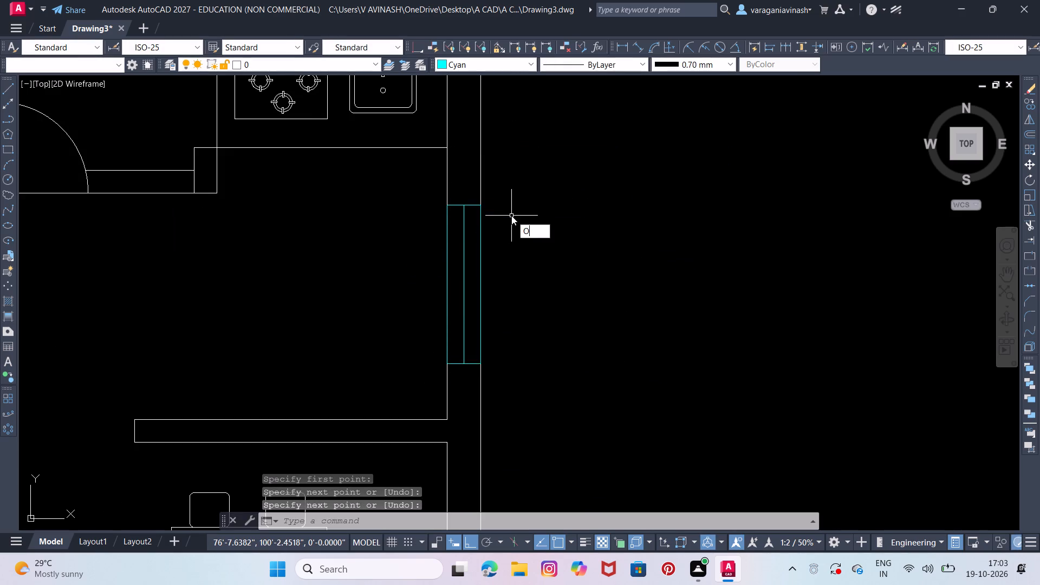
key(Return)
text(0.)
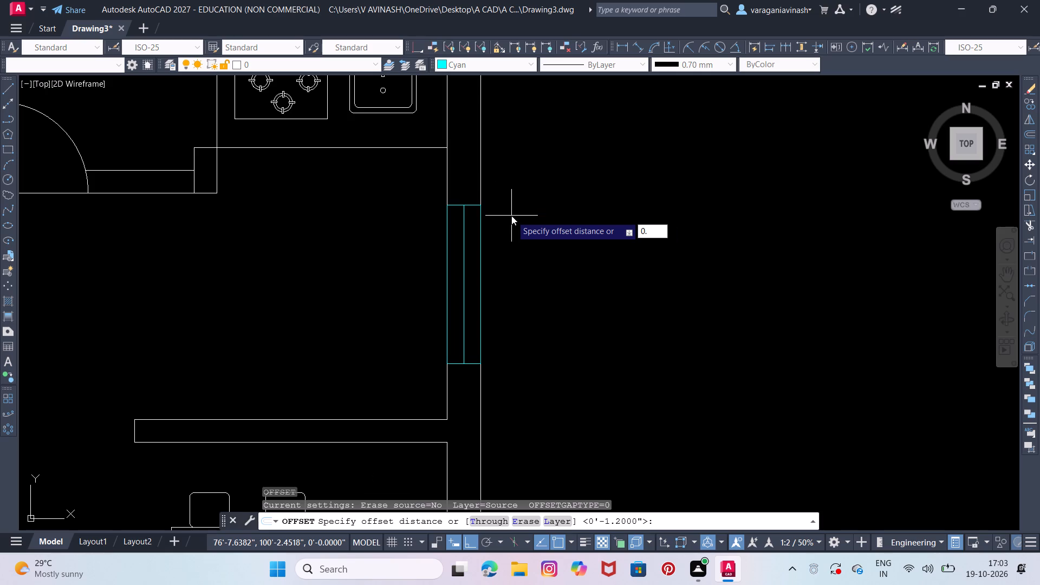
text(1')
key(Return)
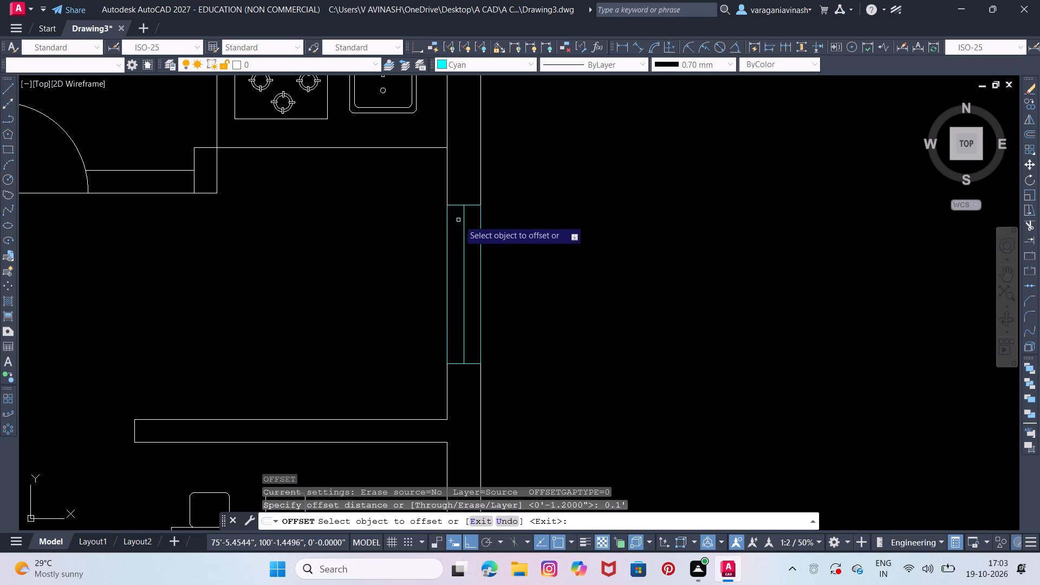
click(464, 220)
click(471, 221)
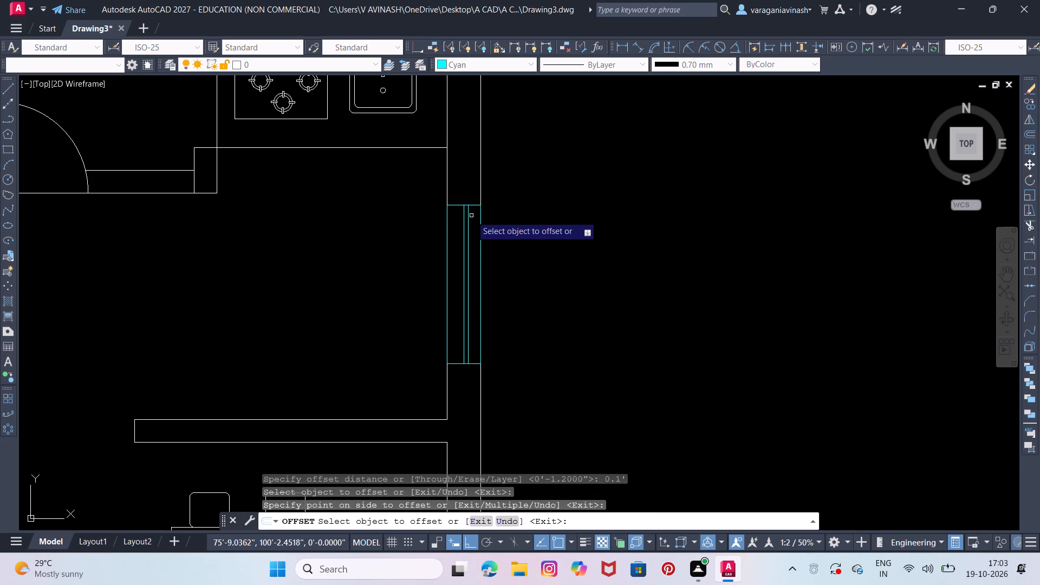
key(Escape)
Combine the six cyan lines of the kitchen window into a block named W2.
click(473, 201)
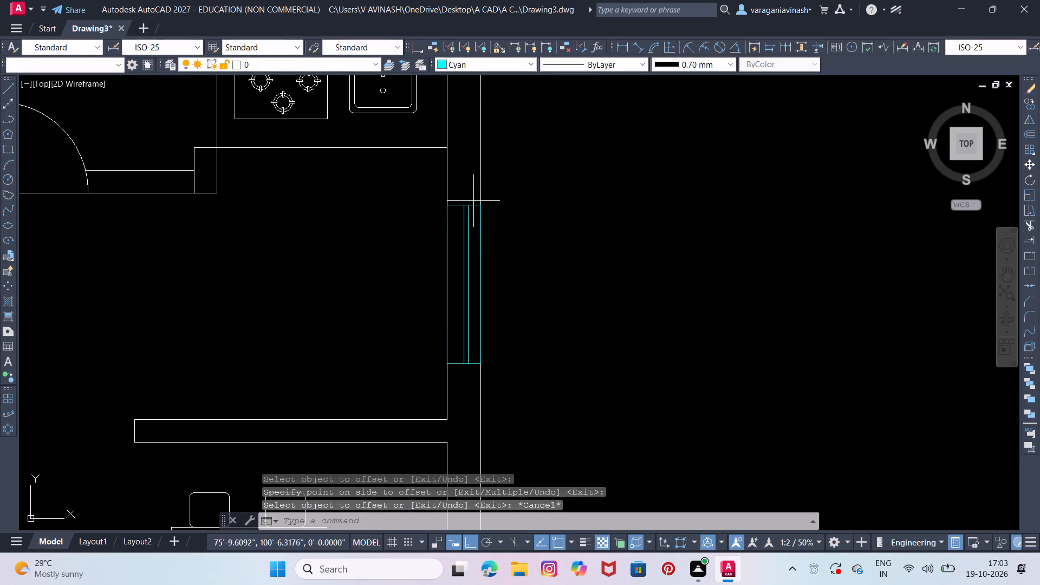
click(459, 370)
click(480, 309)
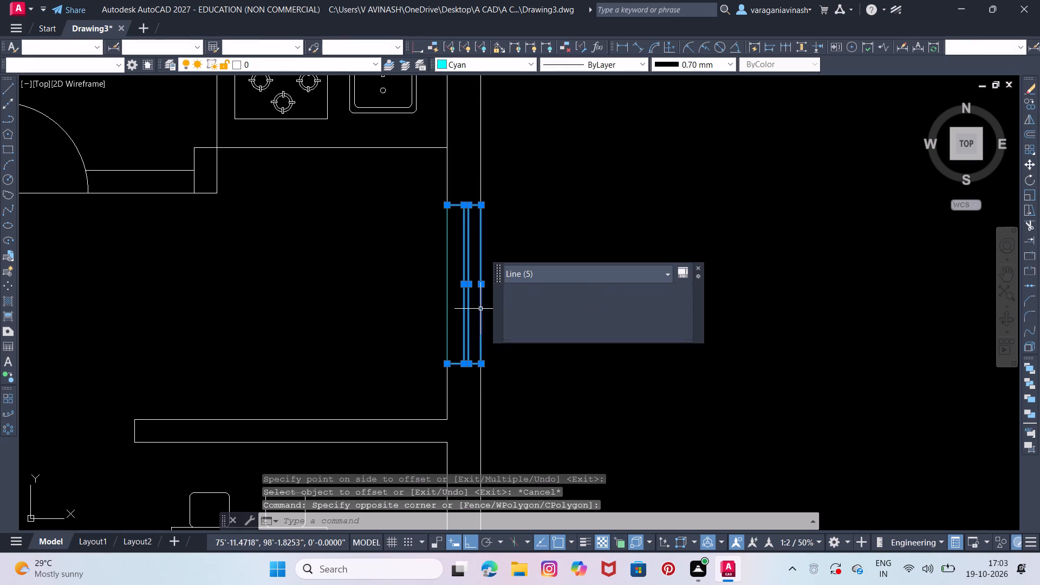
click(448, 308)
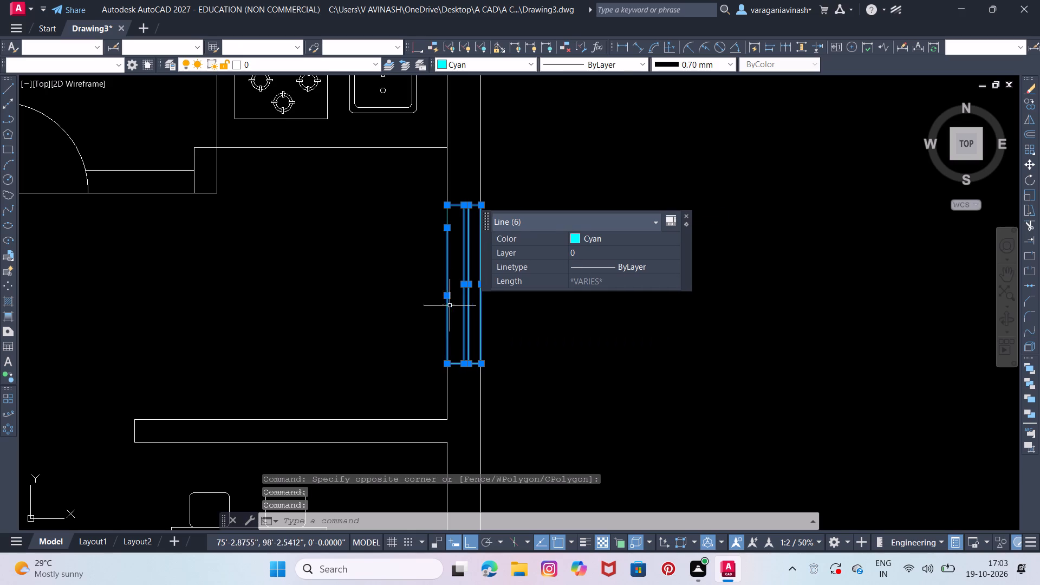
text(BLO)
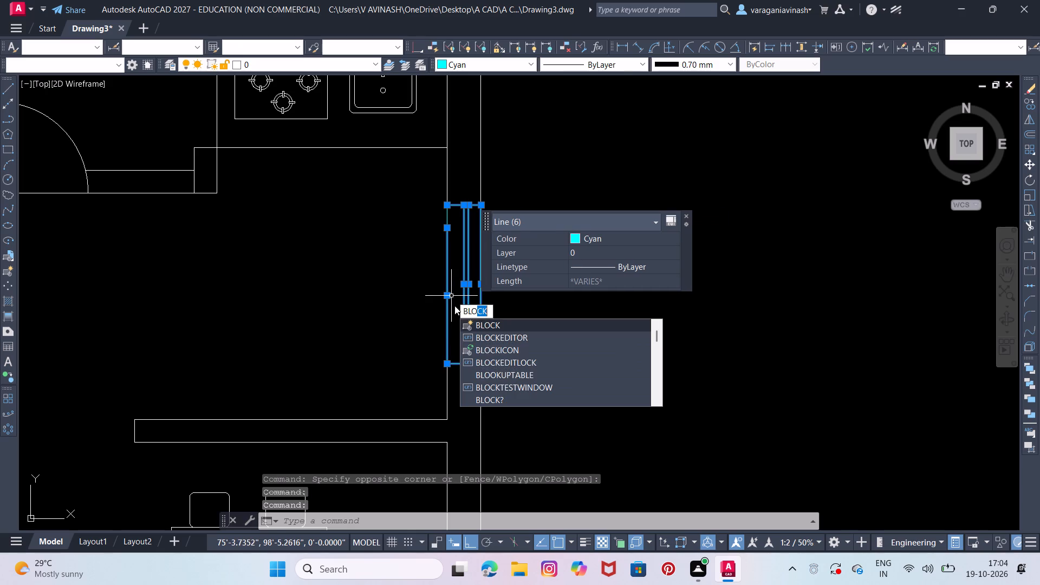
click(521, 324)
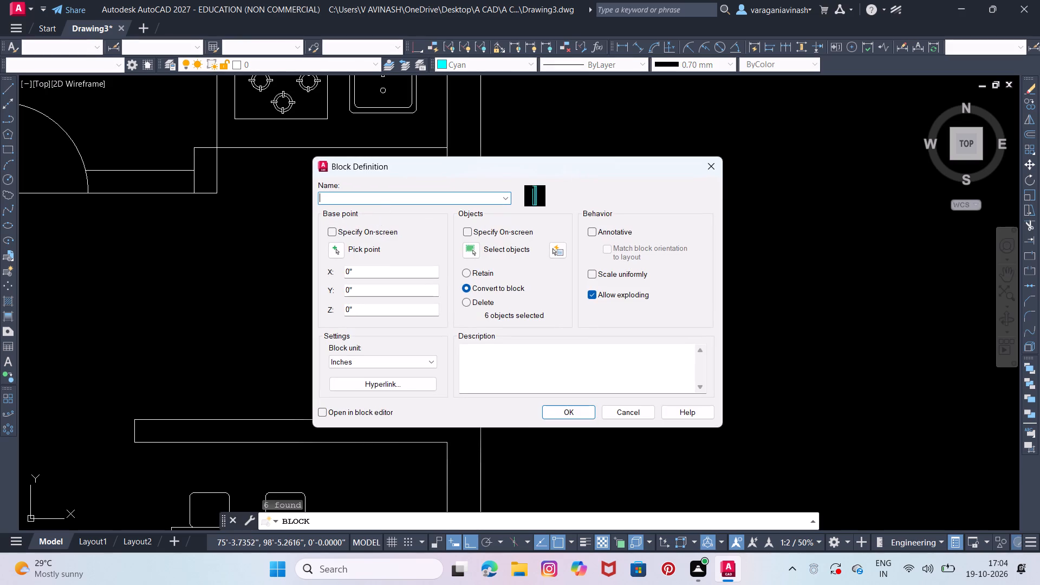
key(w)
key(2)
key(Return)
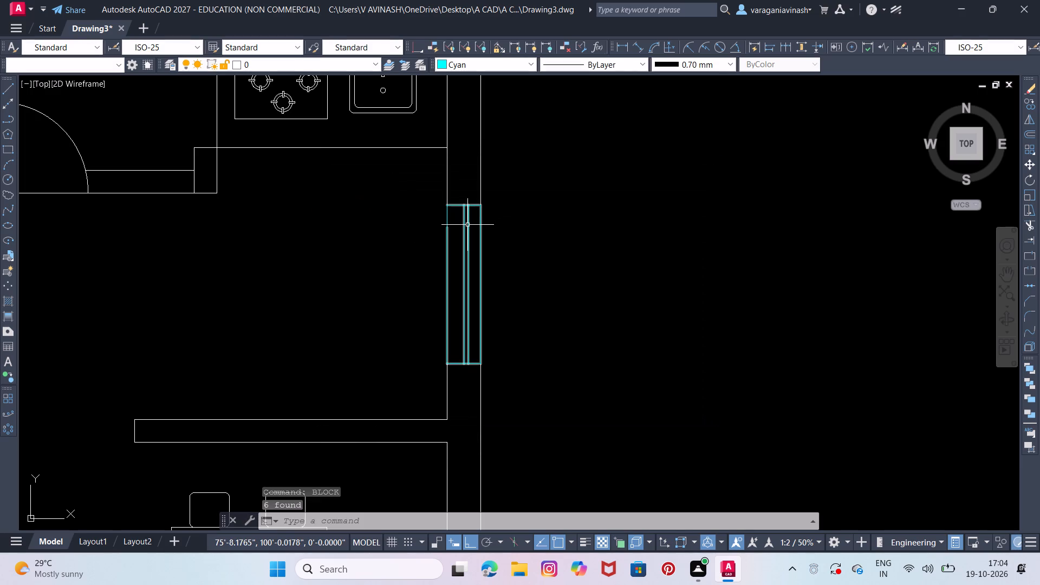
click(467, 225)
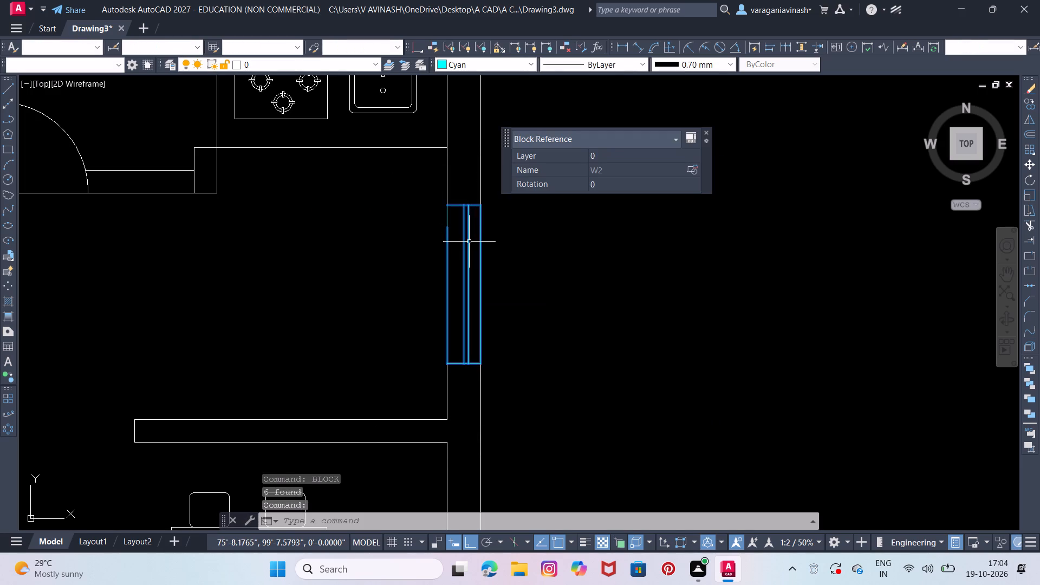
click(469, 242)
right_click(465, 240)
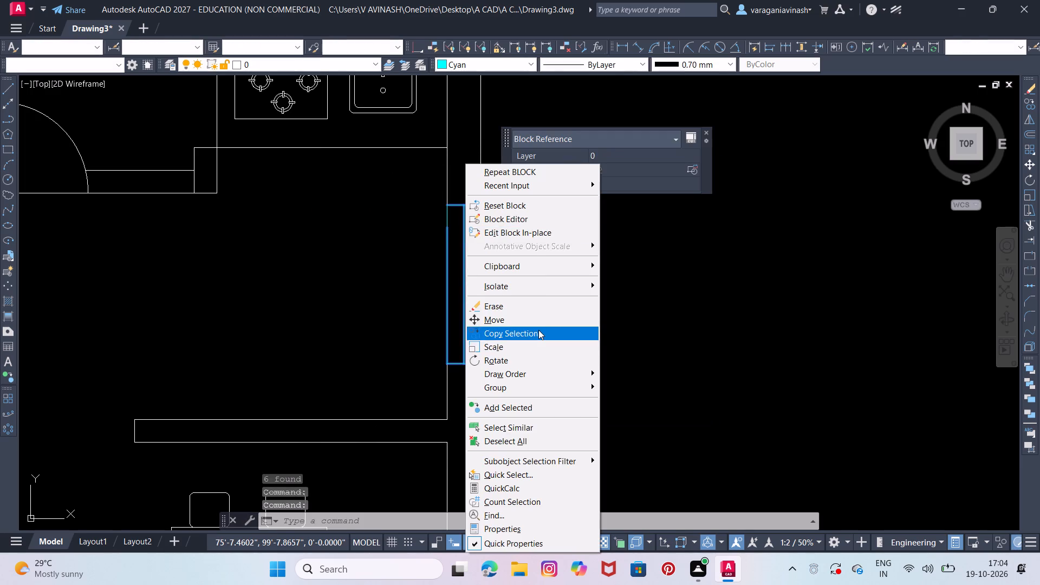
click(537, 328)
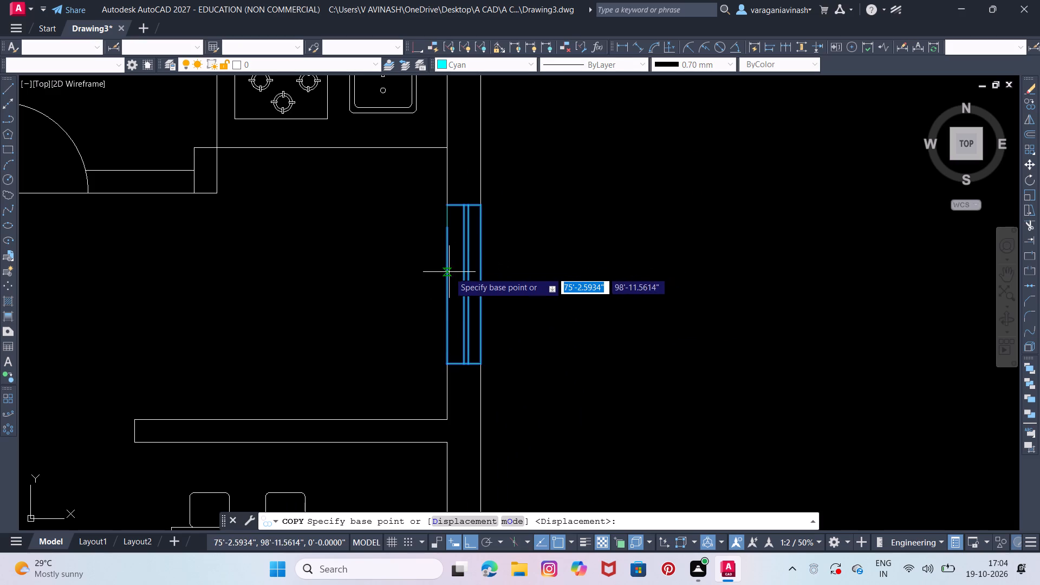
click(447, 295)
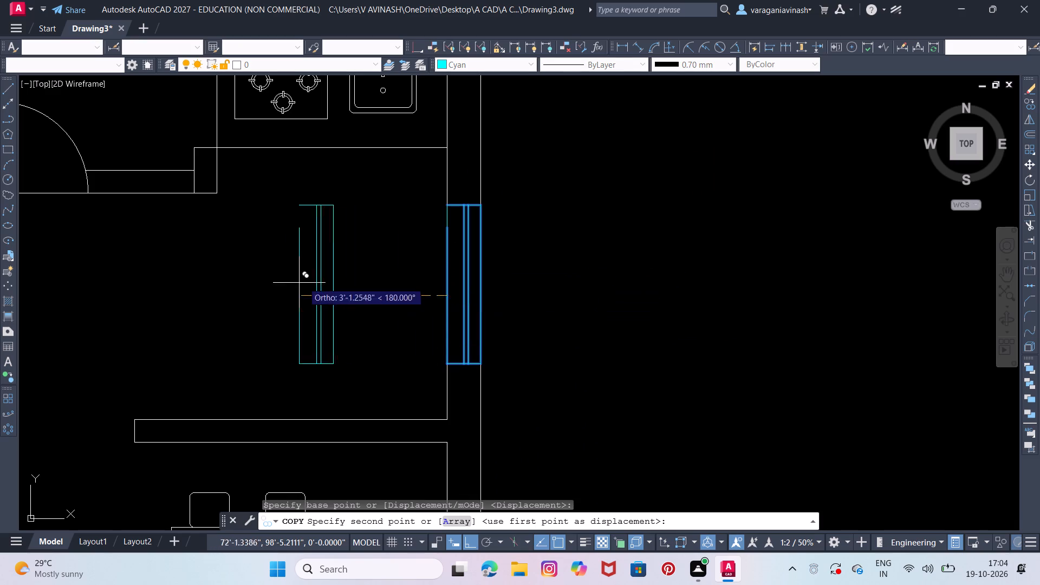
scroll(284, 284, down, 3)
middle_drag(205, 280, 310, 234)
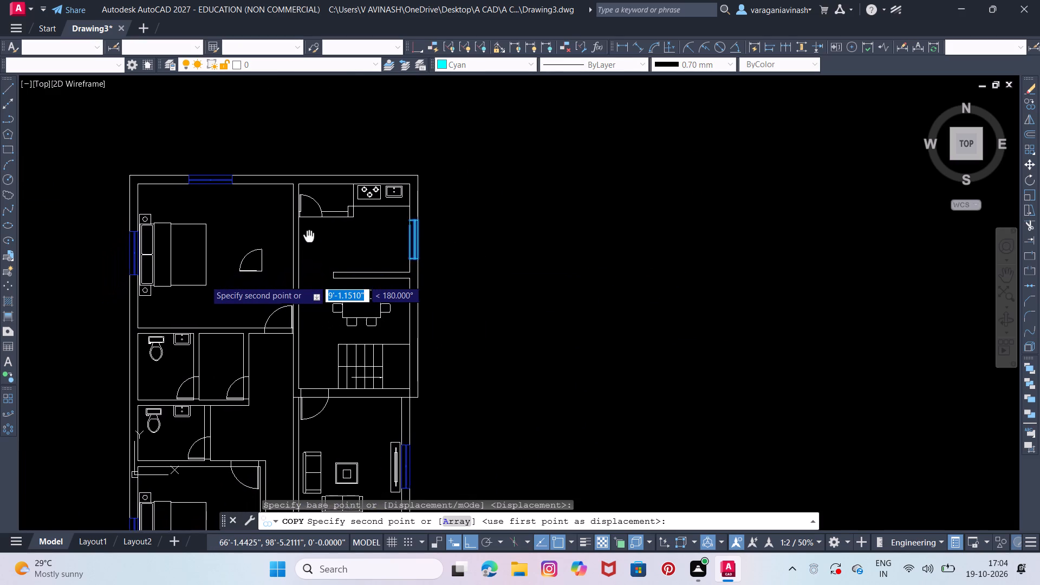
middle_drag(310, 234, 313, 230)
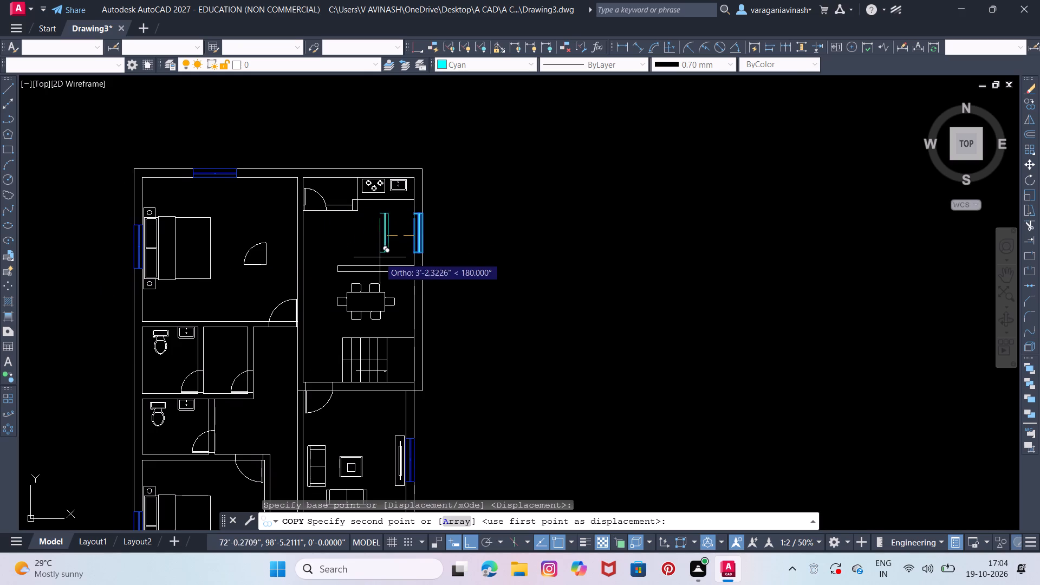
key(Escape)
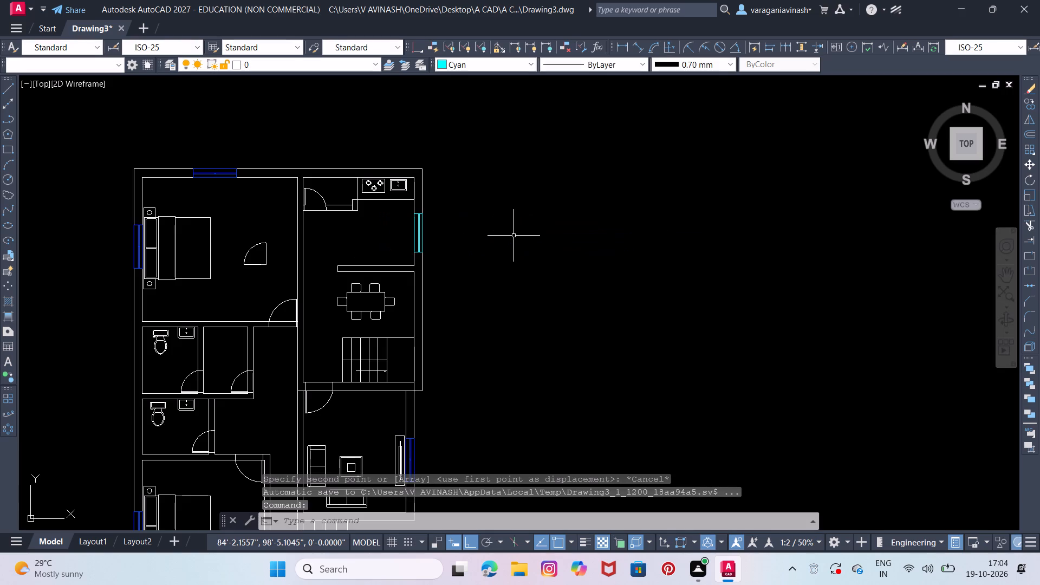
Draw a cyan window outline 2.5' long across the full thickness of the lower bathroom's west outer wall, beside the toilet.
middle_drag(508, 222, 513, 201)
scroll(513, 210, down, 1)
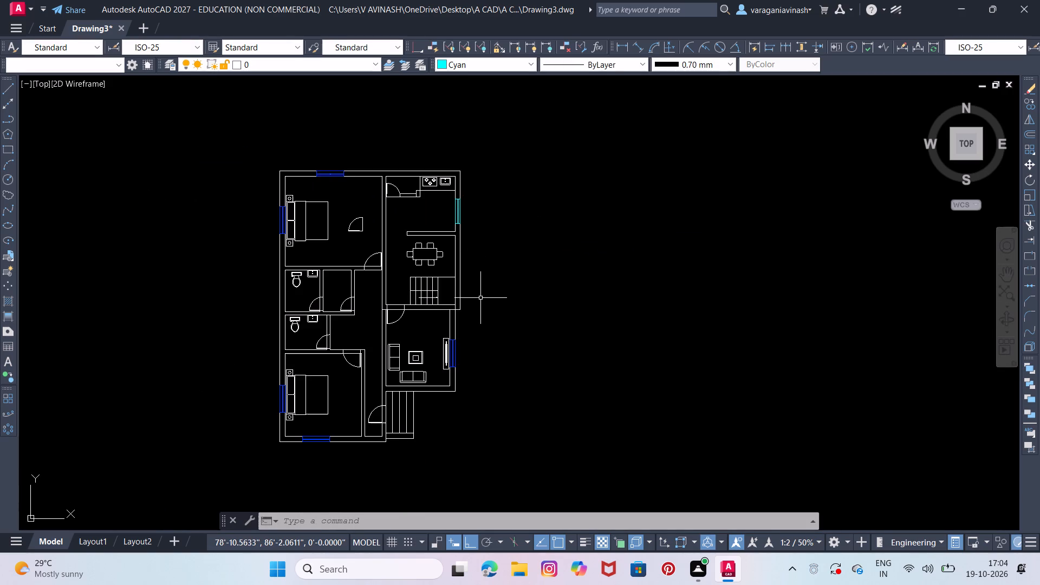
middle_drag(480, 298, 478, 282)
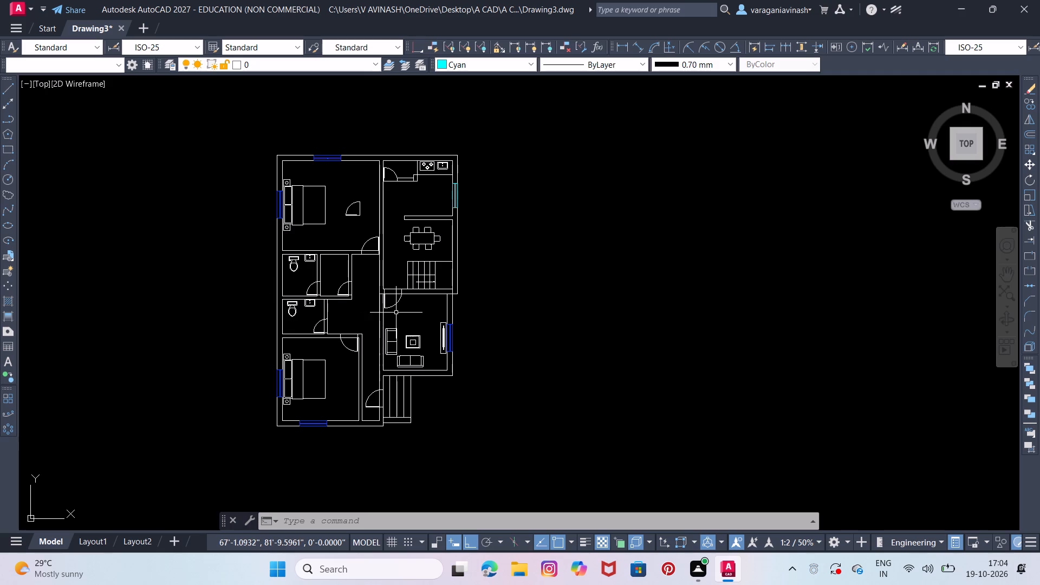
scroll(415, 255, up, 2)
middle_drag(588, 257, 529, 242)
right_click(547, 207)
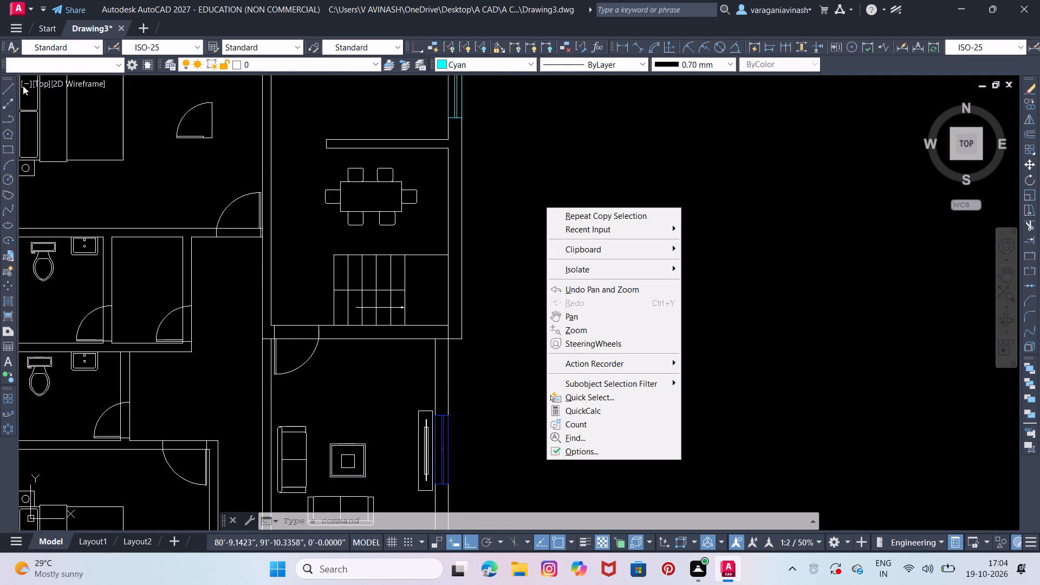
click(9, 86)
click(9, 86)
middle_drag(549, 403, 831, 334)
scroll(269, 326, up, 1)
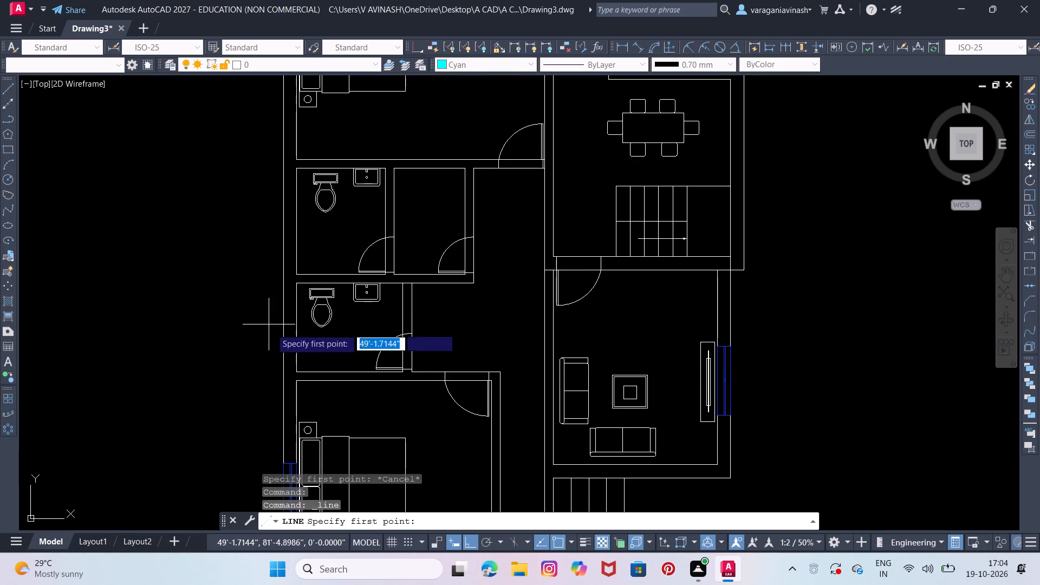
scroll(272, 329, up, 1)
click(329, 366)
click(287, 363)
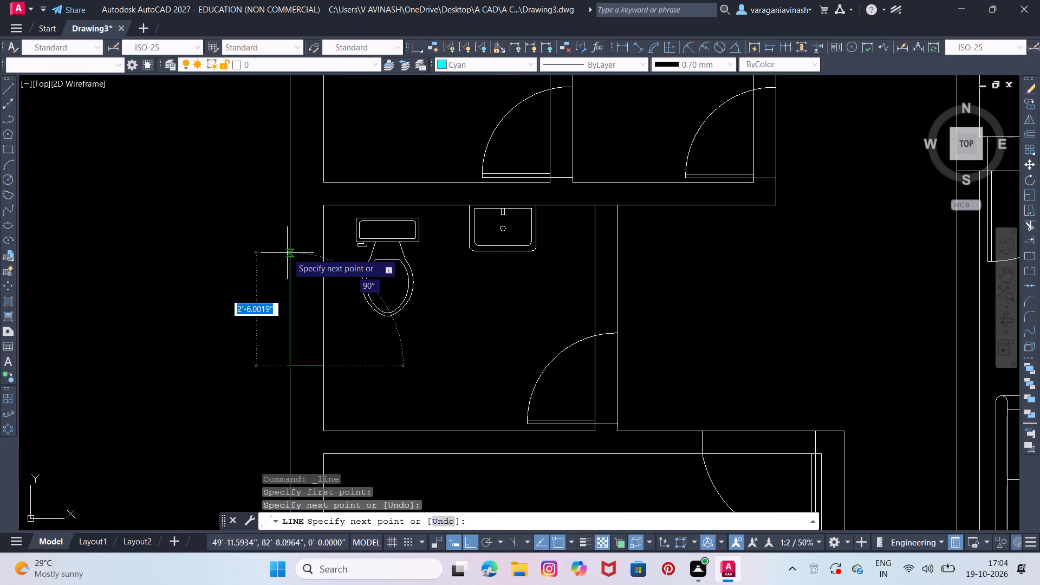
text(2.5')
key(Return)
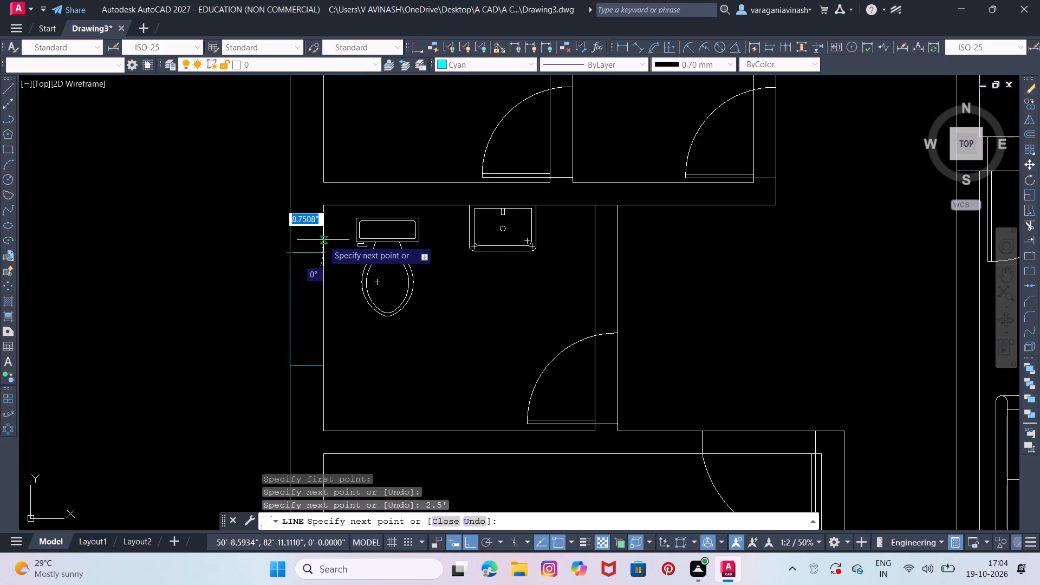
click(326, 255)
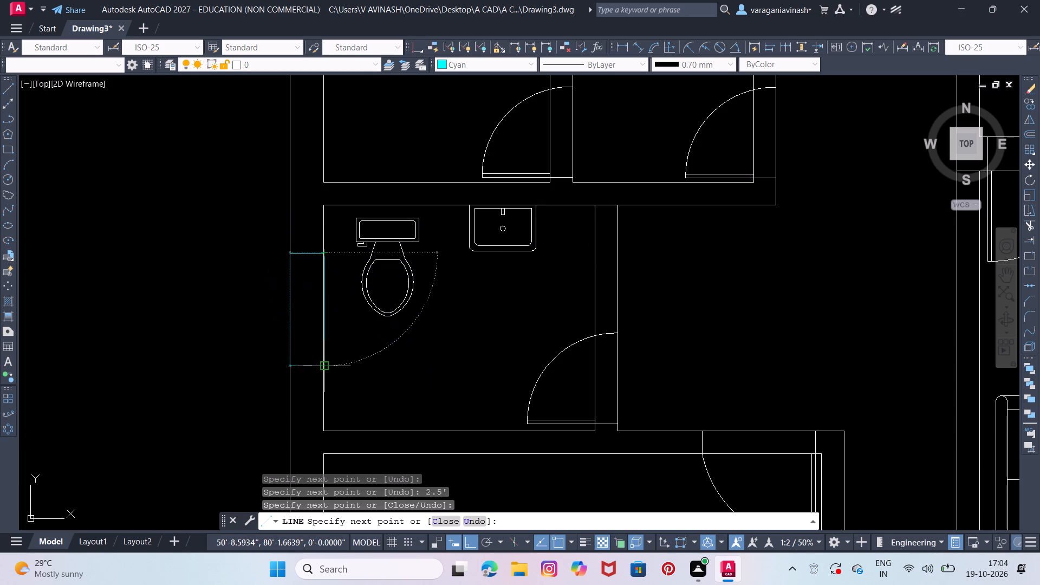
click(321, 365)
Add a centre line between the midpoints of the bathroom window's short ends and a parallel line 0.1' towards the room.
click(309, 363)
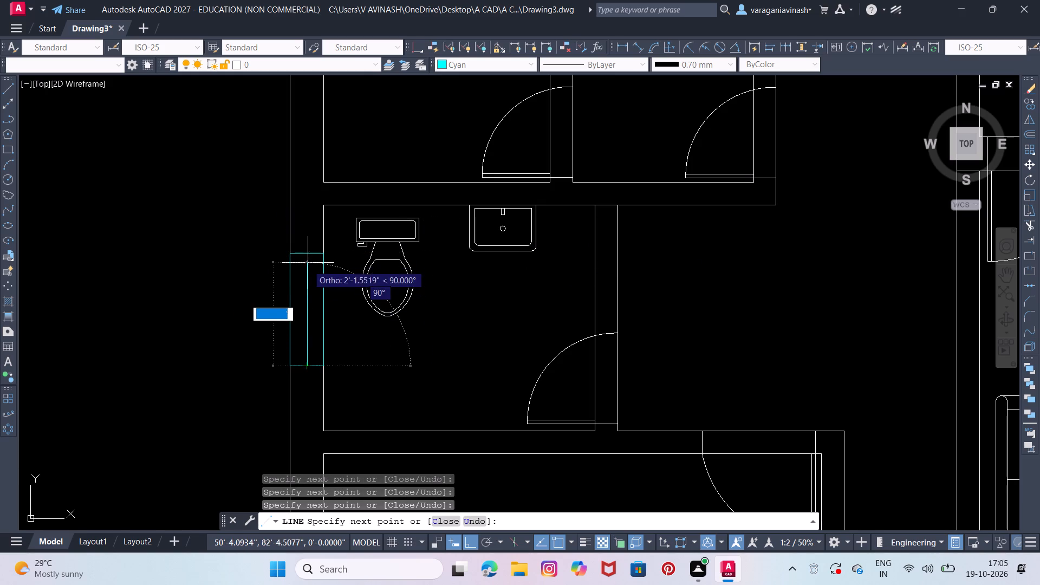
click(305, 256)
text(0.1')
key(Return)
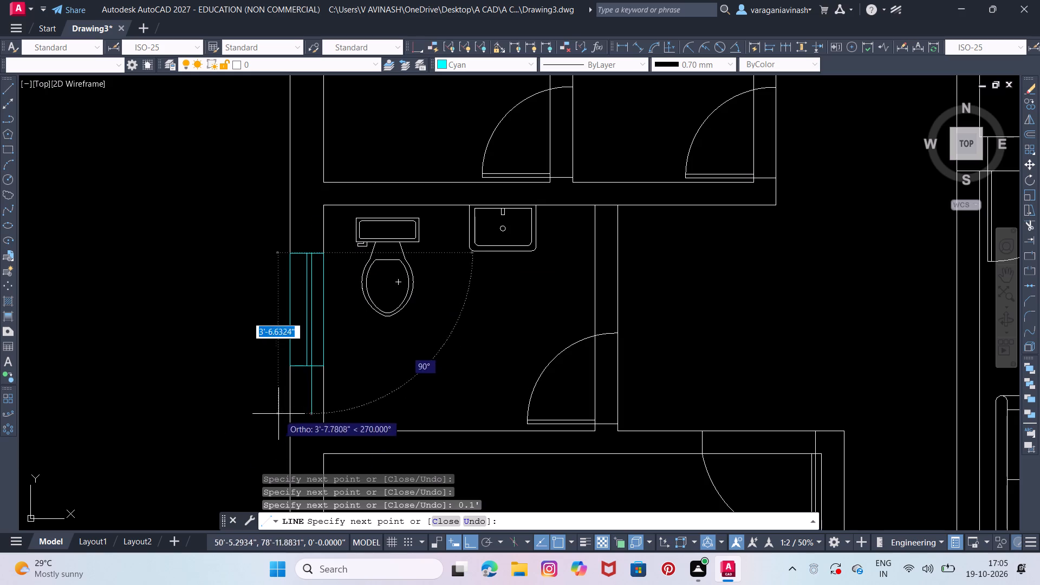
click(314, 365)
right_click(314, 365)
click(325, 370)
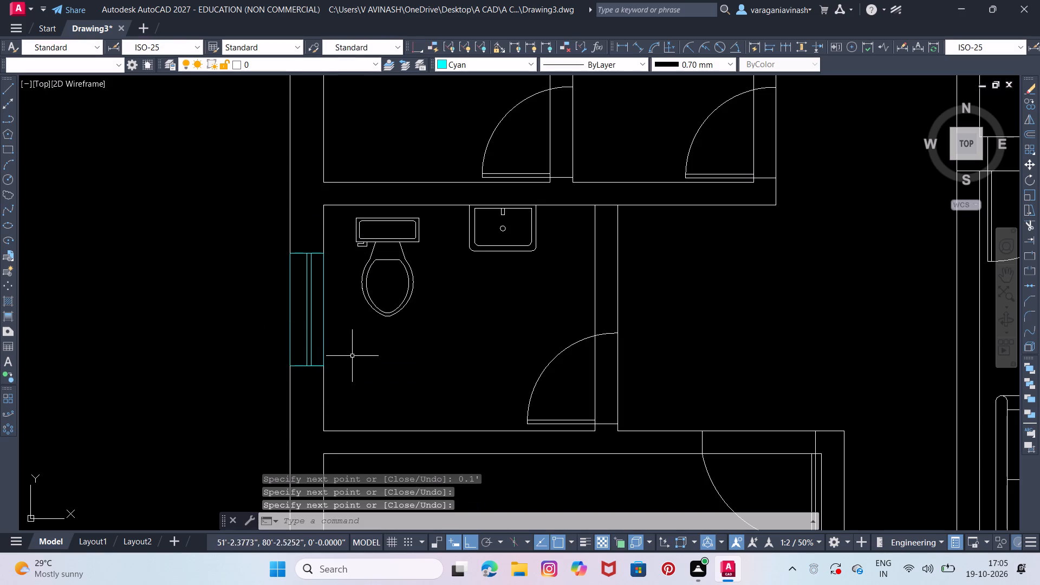
Combine all the bathroom window's cyan lines into a block named V.
click(318, 245)
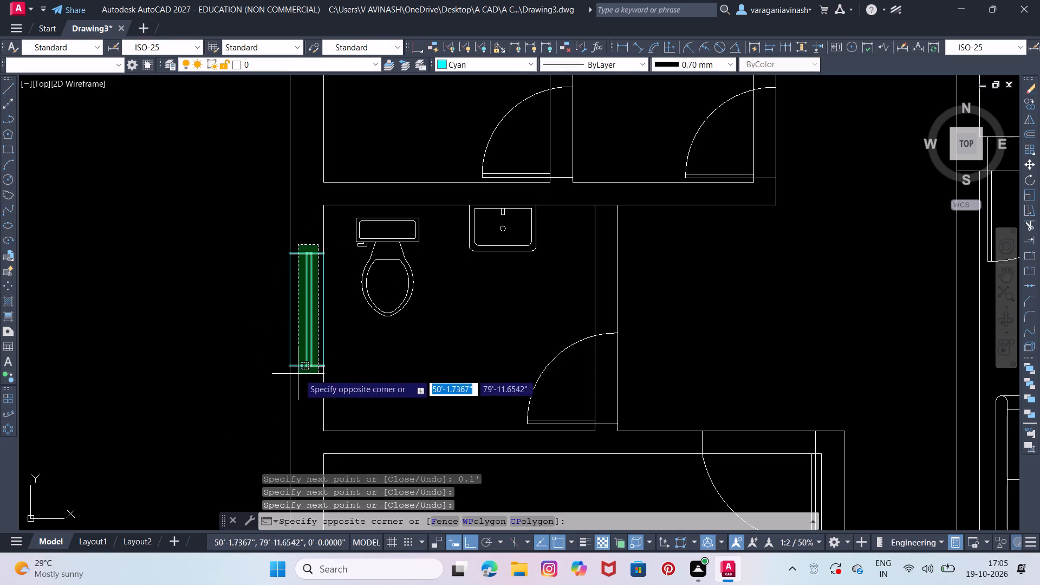
click(298, 374)
click(323, 327)
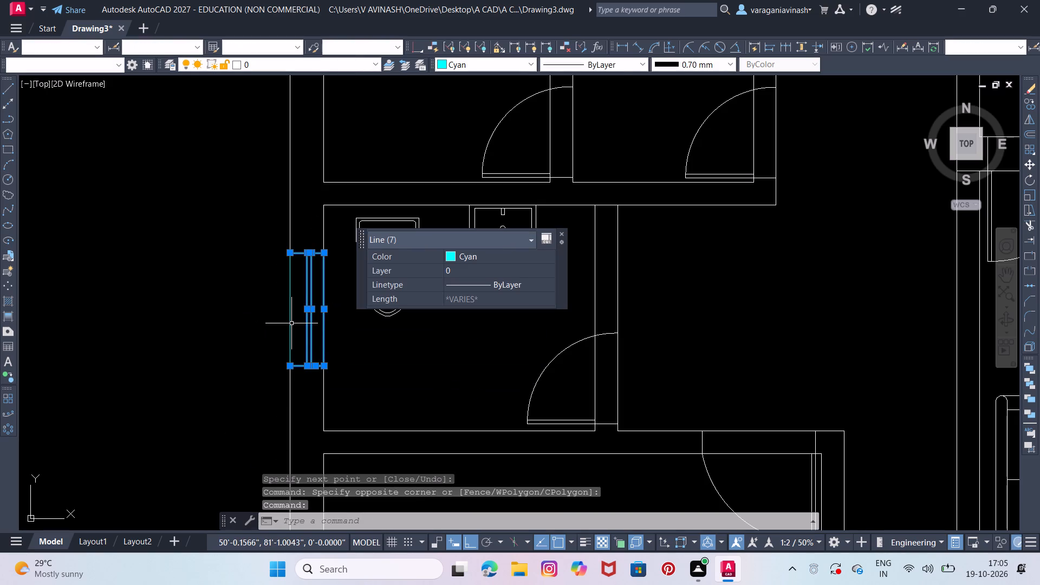
click(291, 323)
right_click(303, 314)
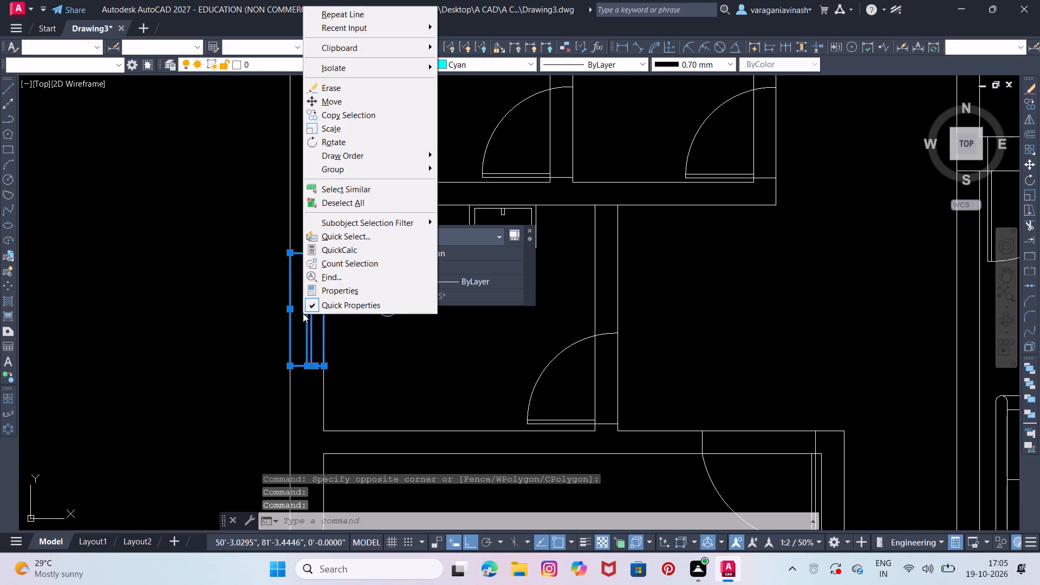
click(296, 332)
click(294, 339)
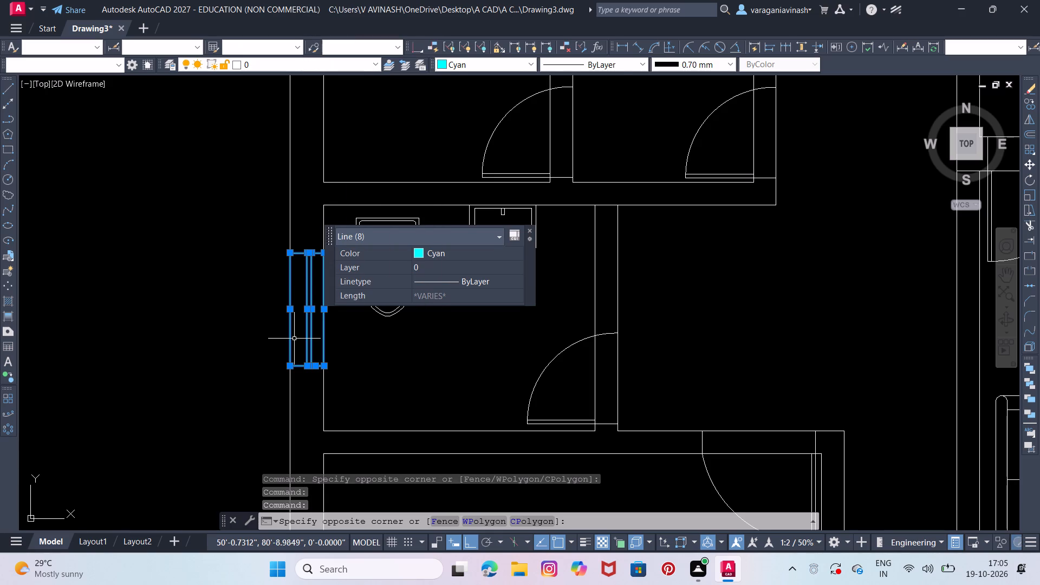
text(BLO)
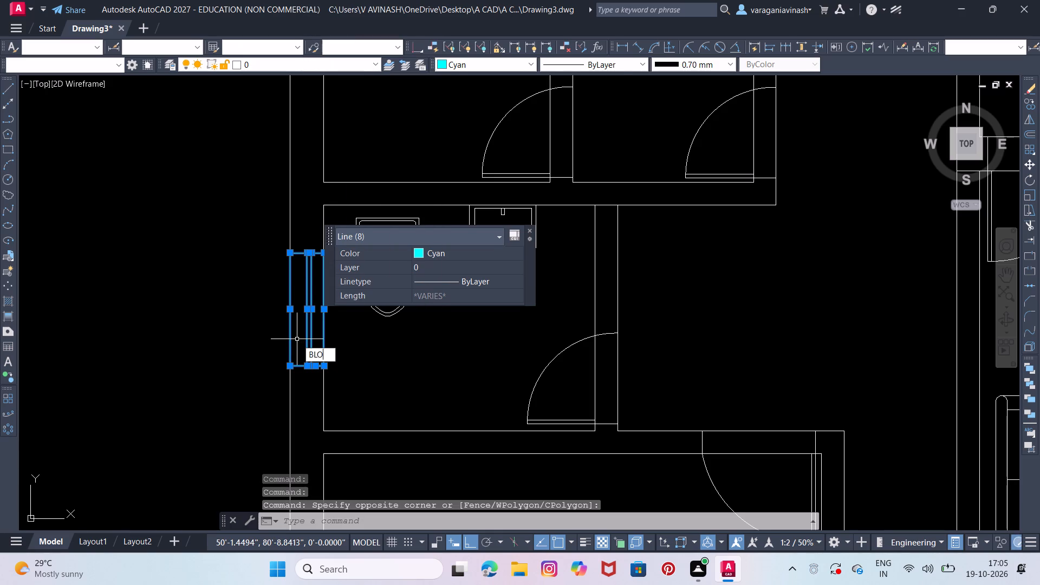
click(328, 369)
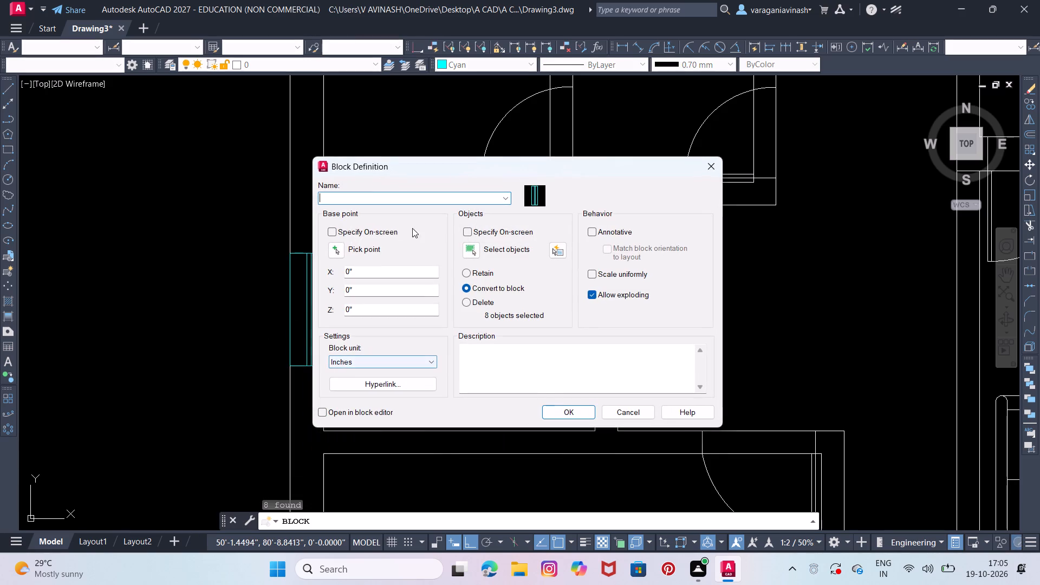
key(v)
key(Return)
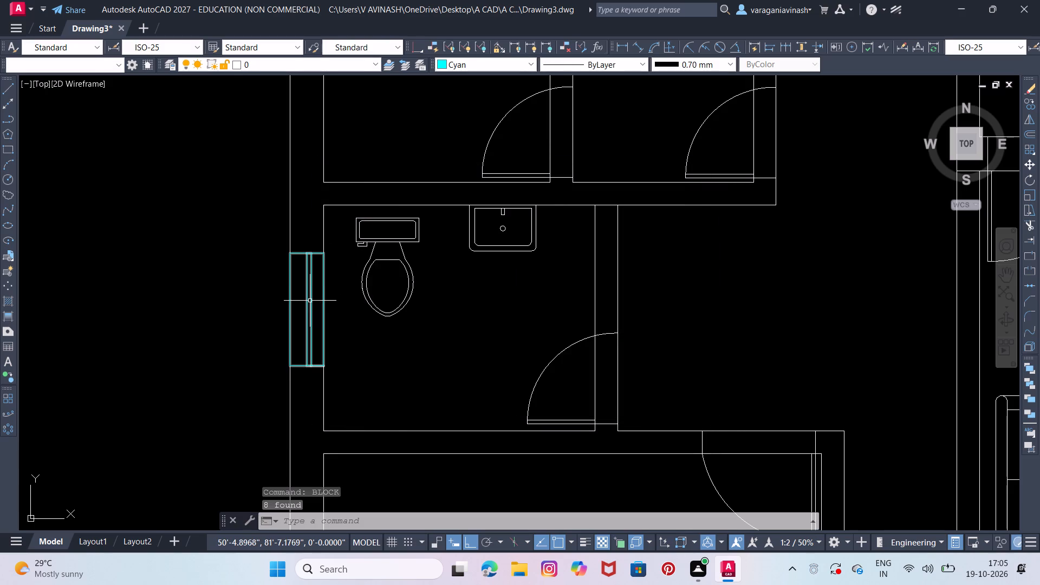
Move the V window block a short distance south along the lower bathroom's outer wall.
click(310, 301)
right_click(310, 301)
click(329, 322)
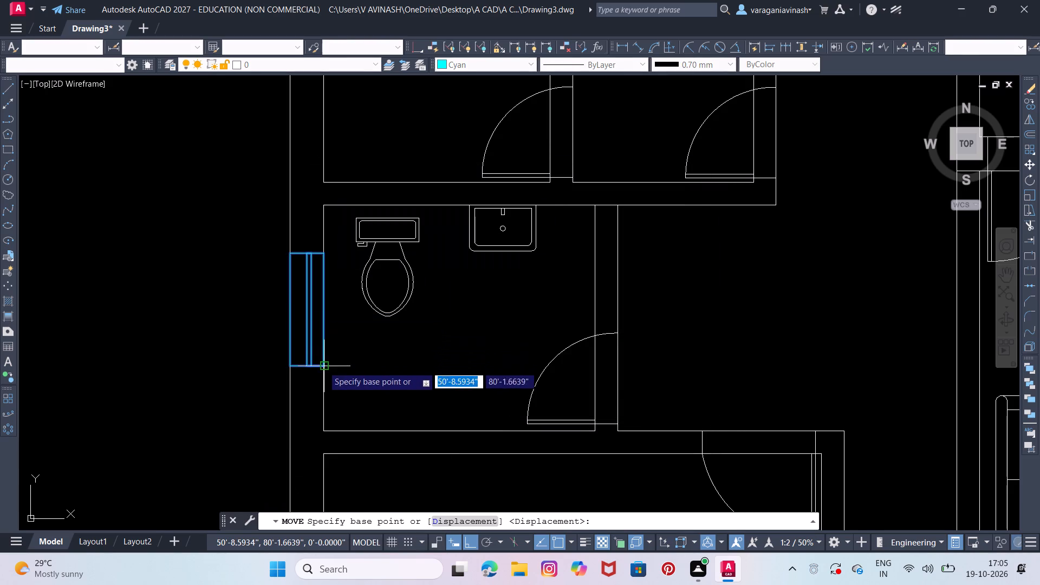
click(323, 366)
click(323, 376)
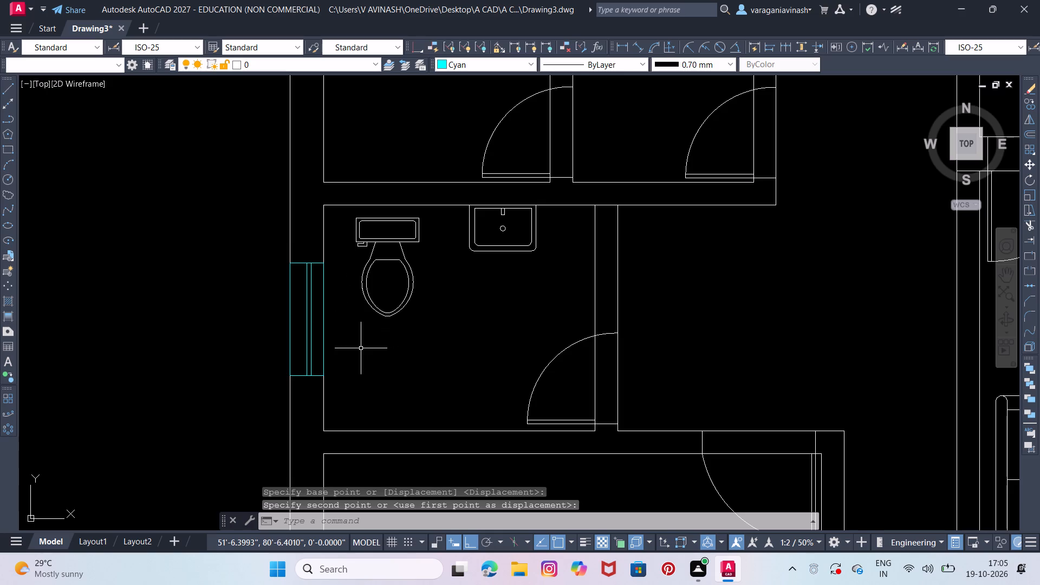
Move the V window block about 6' north along the west outer wall, from the lower bathroom into the upper bathroom.
click(314, 328)
click(308, 341)
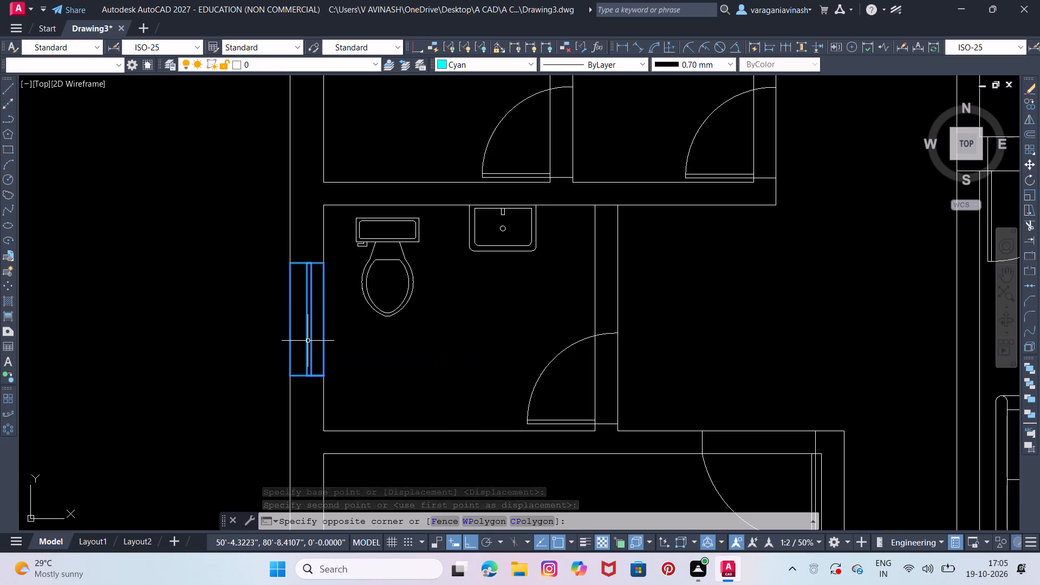
middle_drag(311, 379, 311, 476)
right_click(315, 443)
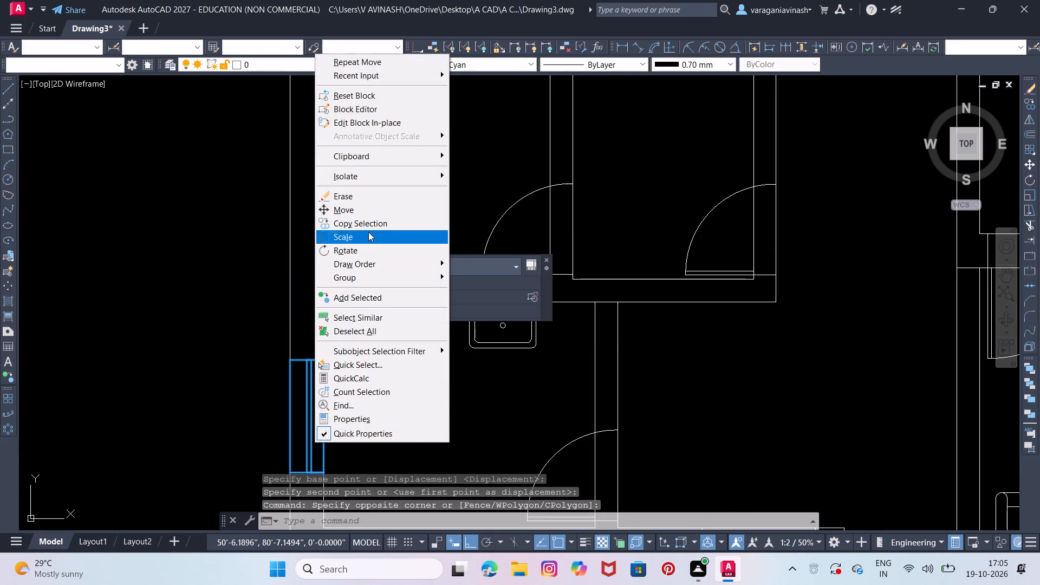
click(368, 207)
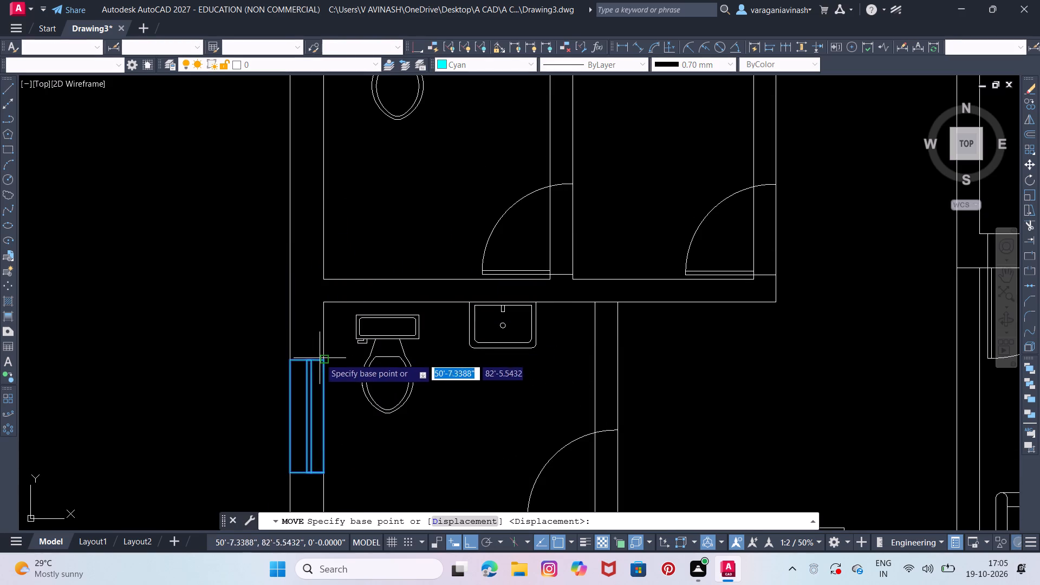
click(325, 357)
middle_drag(344, 189, 347, 340)
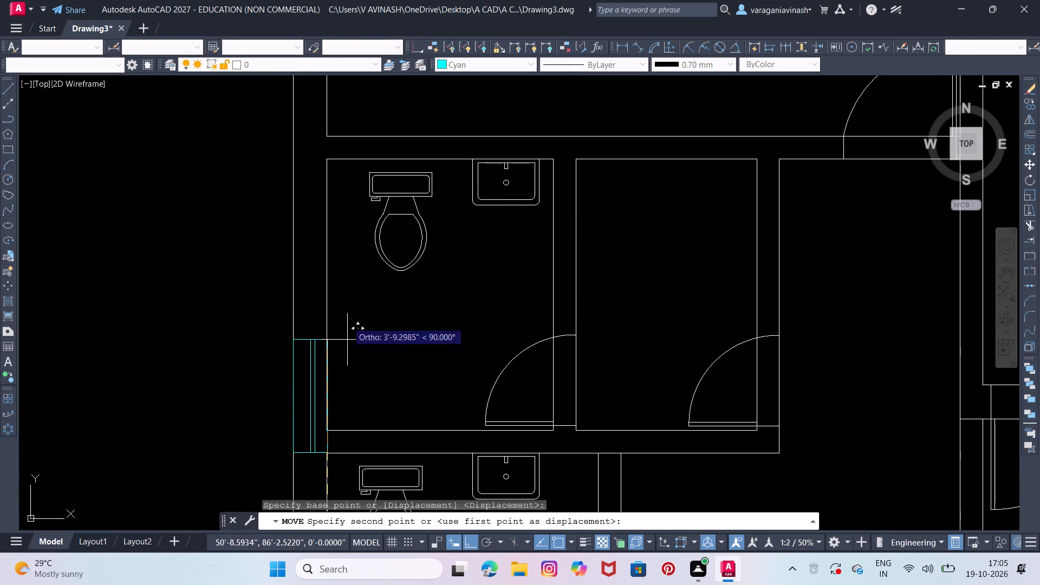
click(348, 238)
Copy the upper bathroom's V window about 5'-11" south into the lower bathroom's west outer wall.
scroll(314, 313, down, 2)
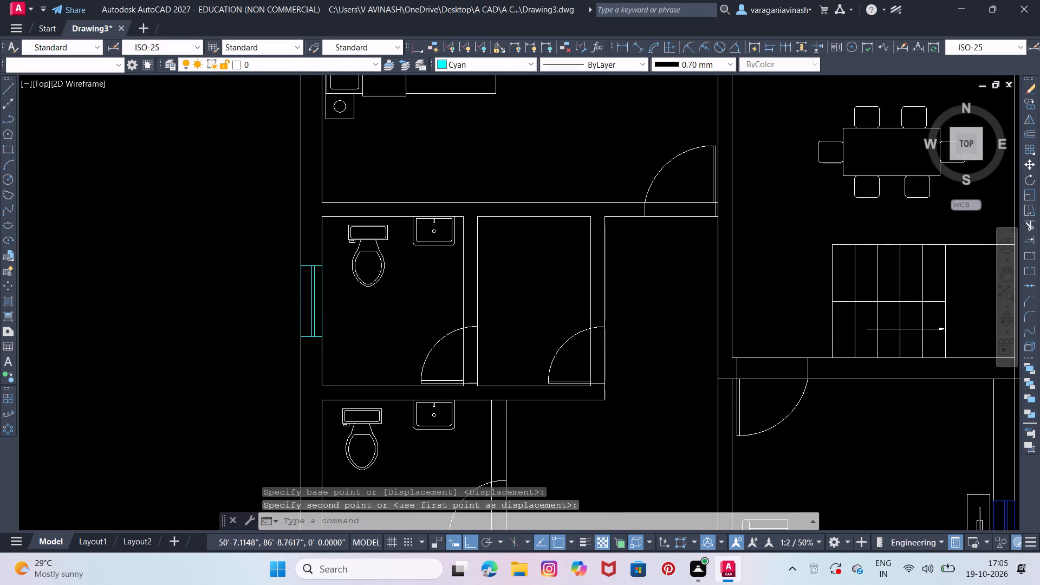
scroll(318, 315, down, 1)
middle_drag(310, 294, 308, 282)
click(311, 292)
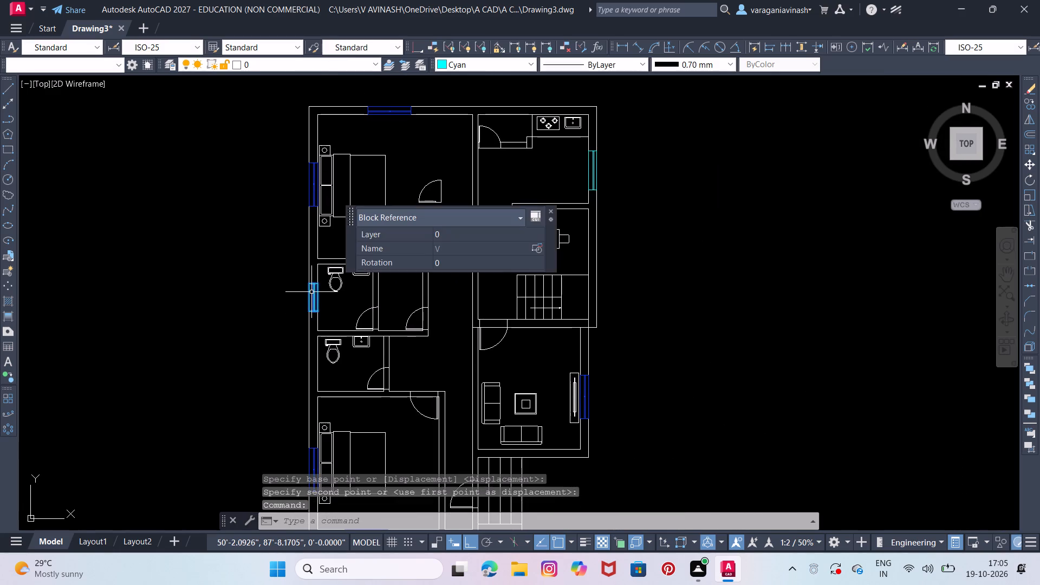
right_click(312, 292)
click(337, 333)
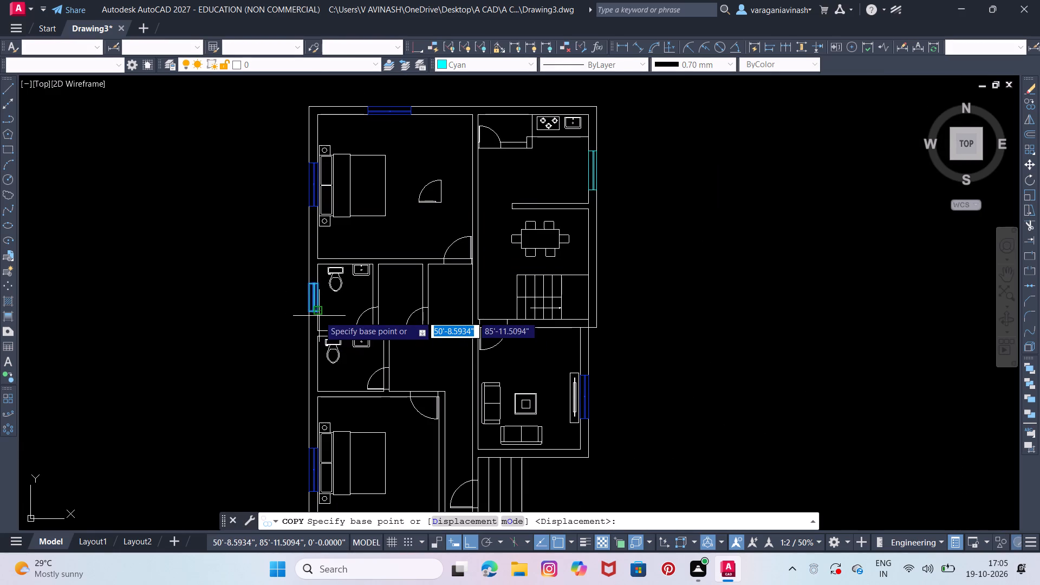
scroll(320, 313, up, 2)
click(316, 311)
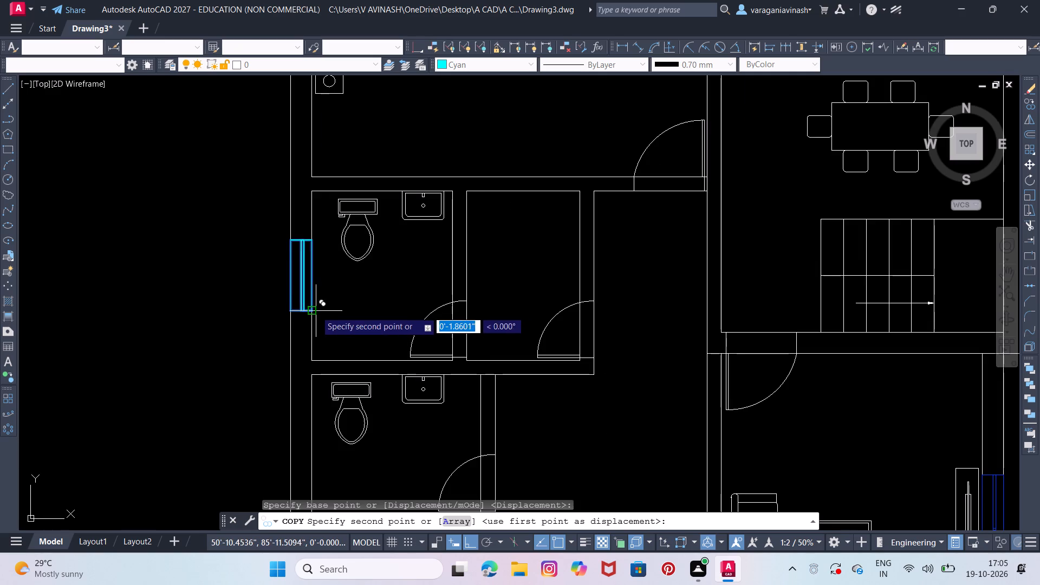
middle_drag(313, 392, 321, 342)
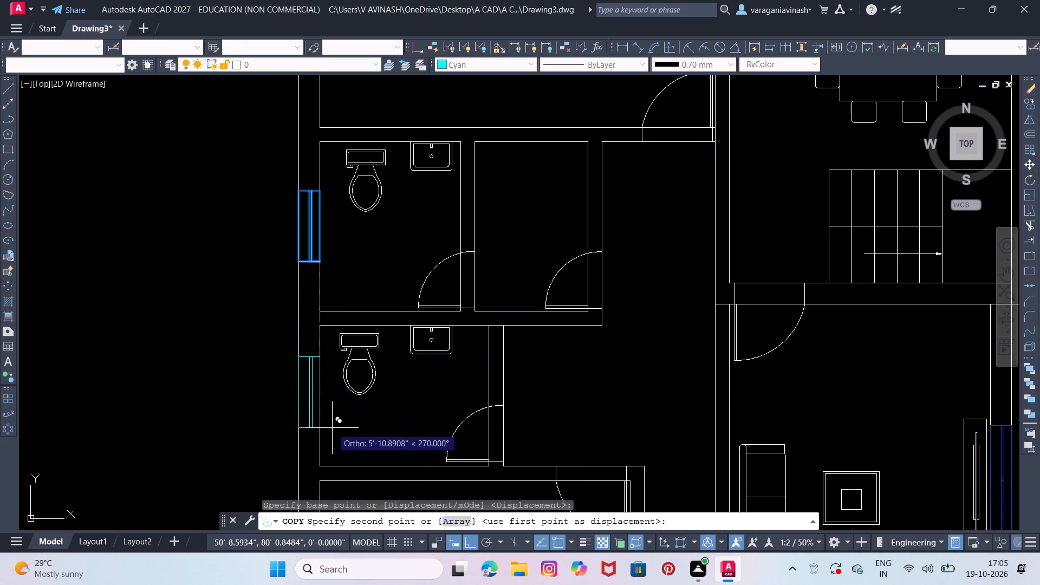
click(332, 428)
Place another copy of the V window in the empty space west of the house.
scroll(320, 376, down, 2)
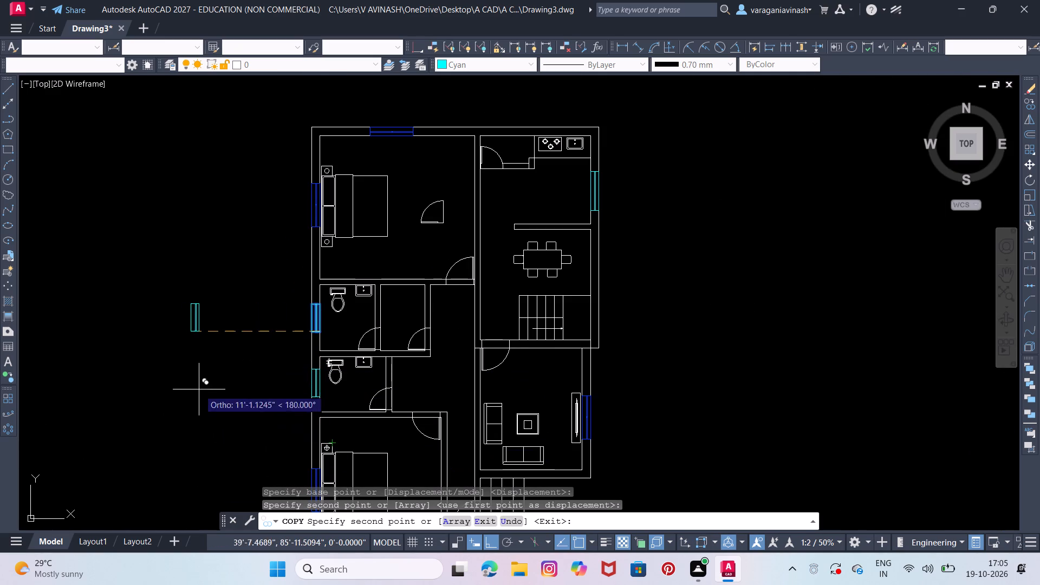
click(234, 353)
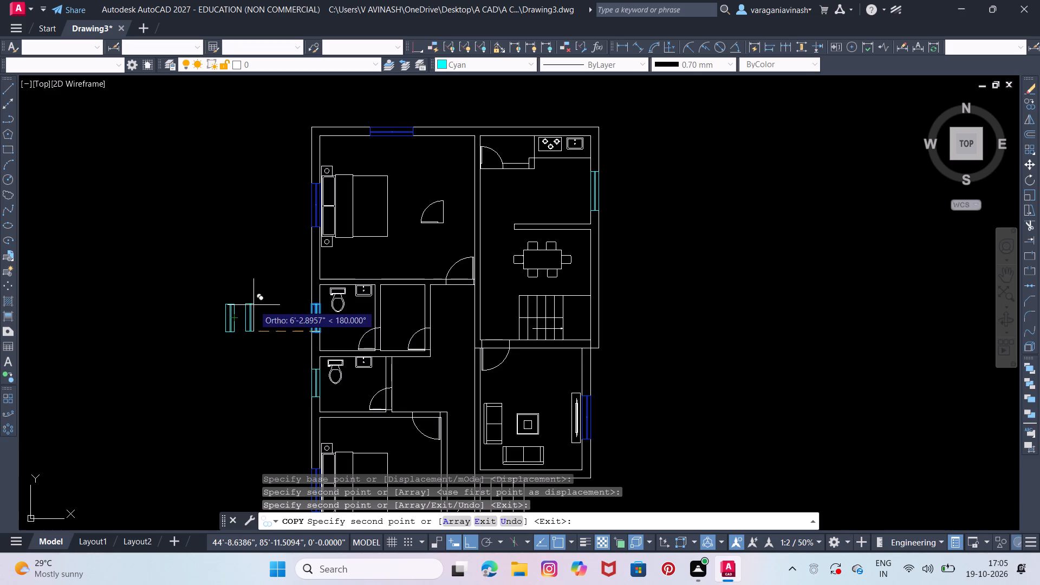
key(Escape)
Rotate the loose V window copy outside the house to 90°, so it lies horizontally.
click(260, 285)
click(192, 338)
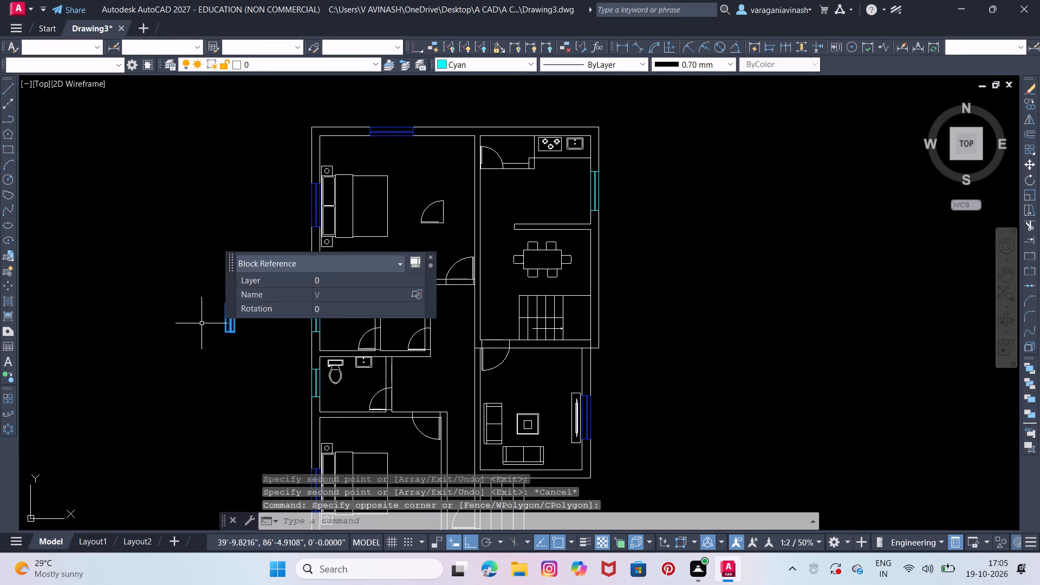
right_click(203, 321)
click(227, 360)
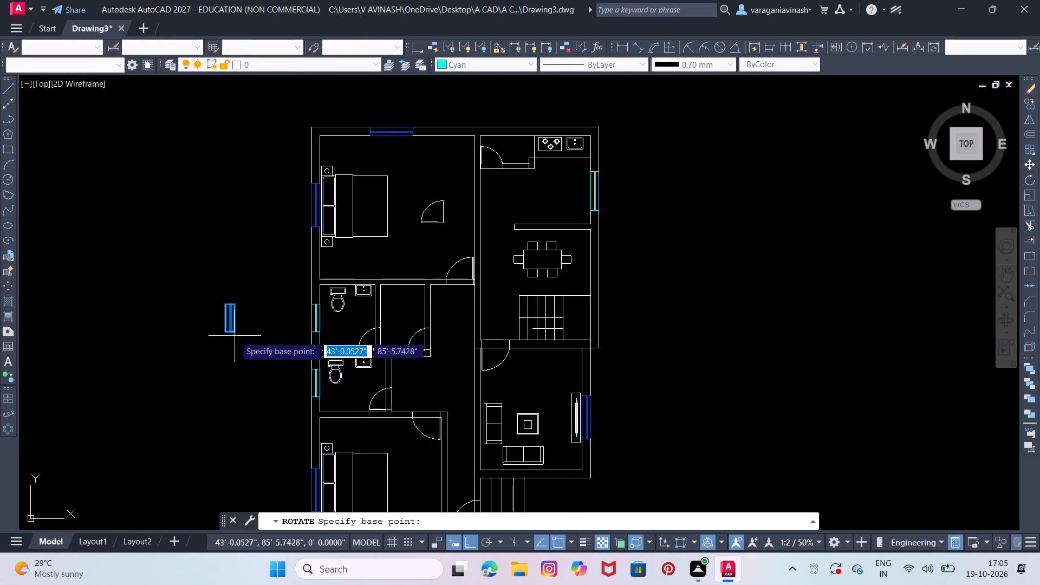
click(235, 332)
click(198, 283)
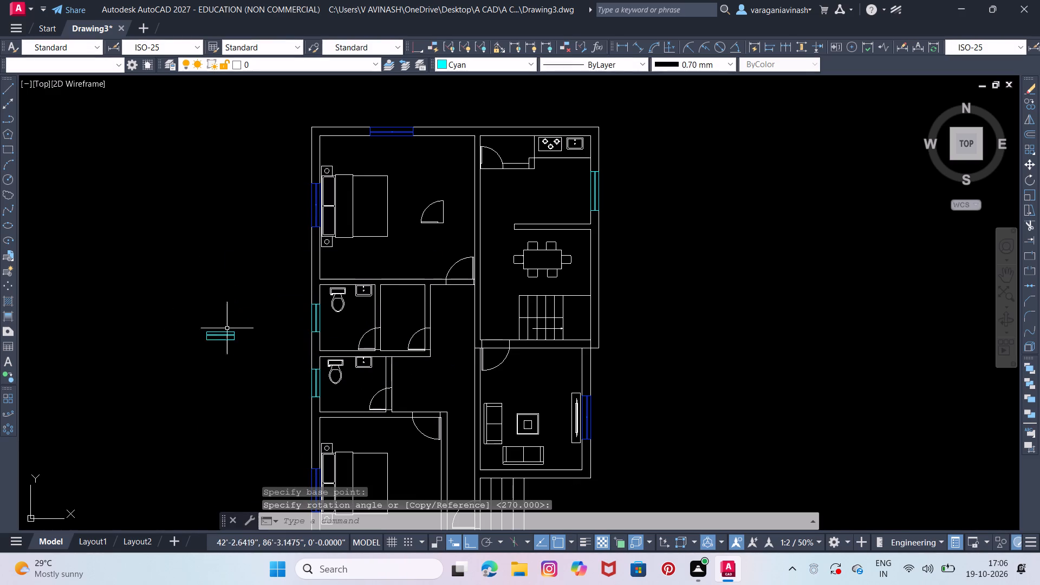
With Ortho off, copy the rotated V window into the west end of the living room's south wall, above the entrance steps.
click(235, 327)
click(191, 358)
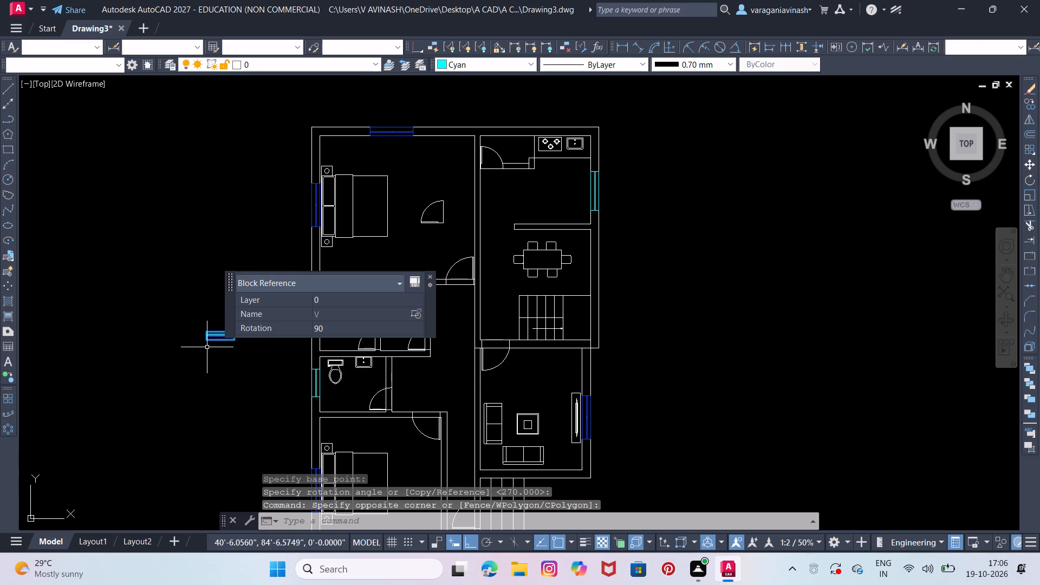
key(F8)
middle_drag(227, 356, 199, 286)
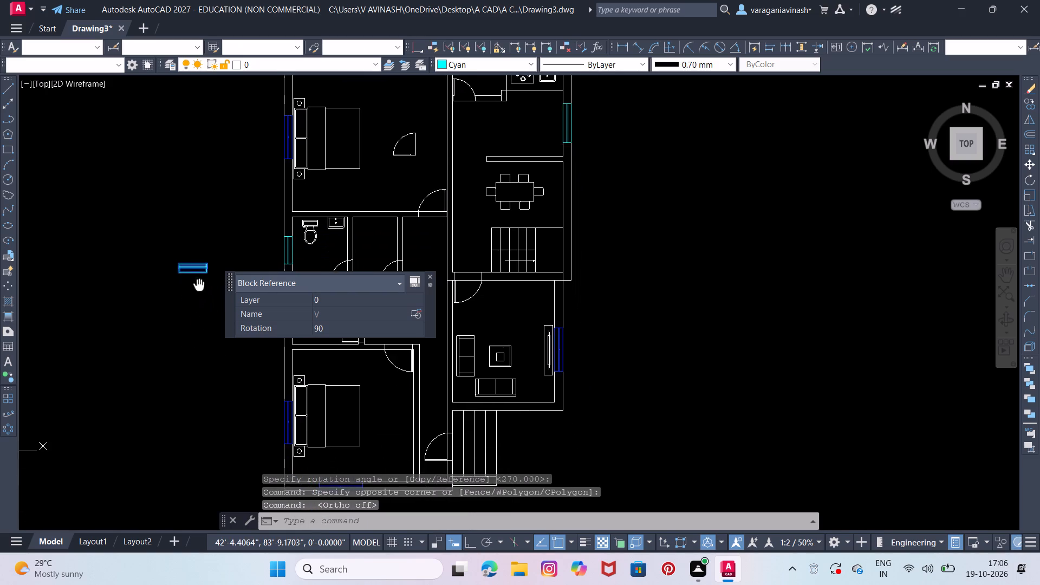
click(188, 269)
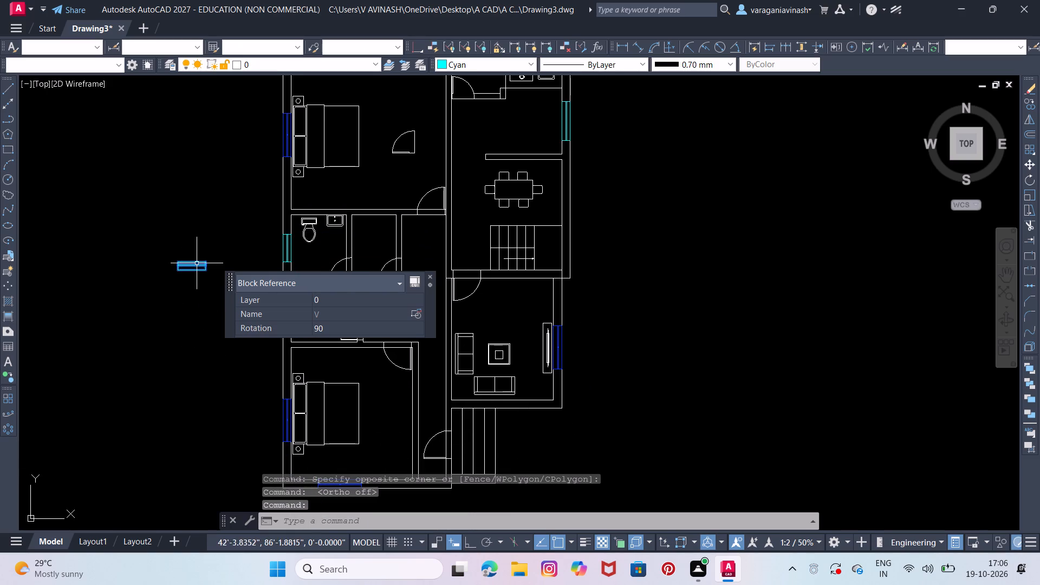
click(218, 248)
click(149, 295)
right_click(186, 267)
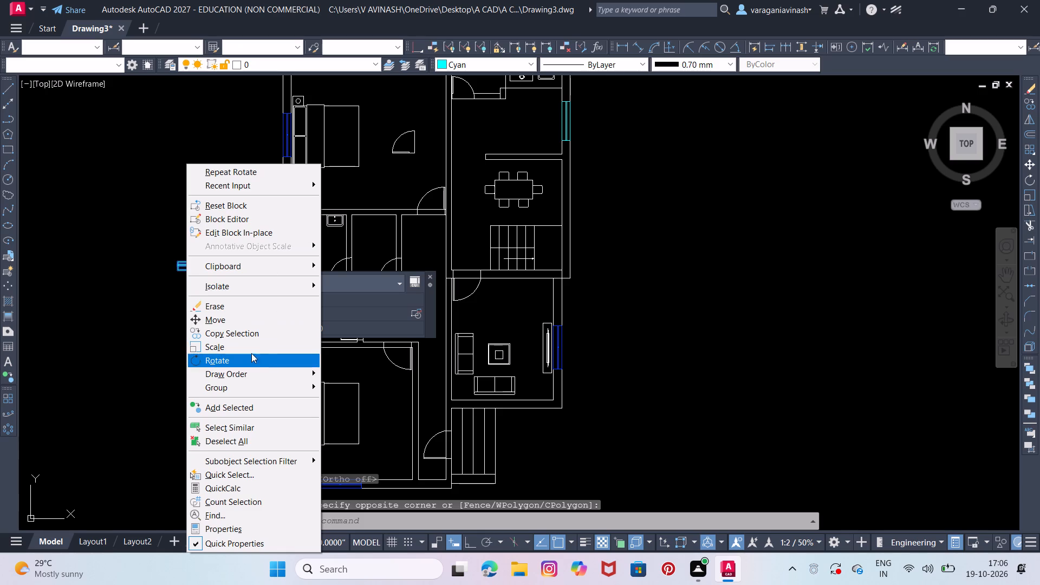
click(242, 332)
click(190, 274)
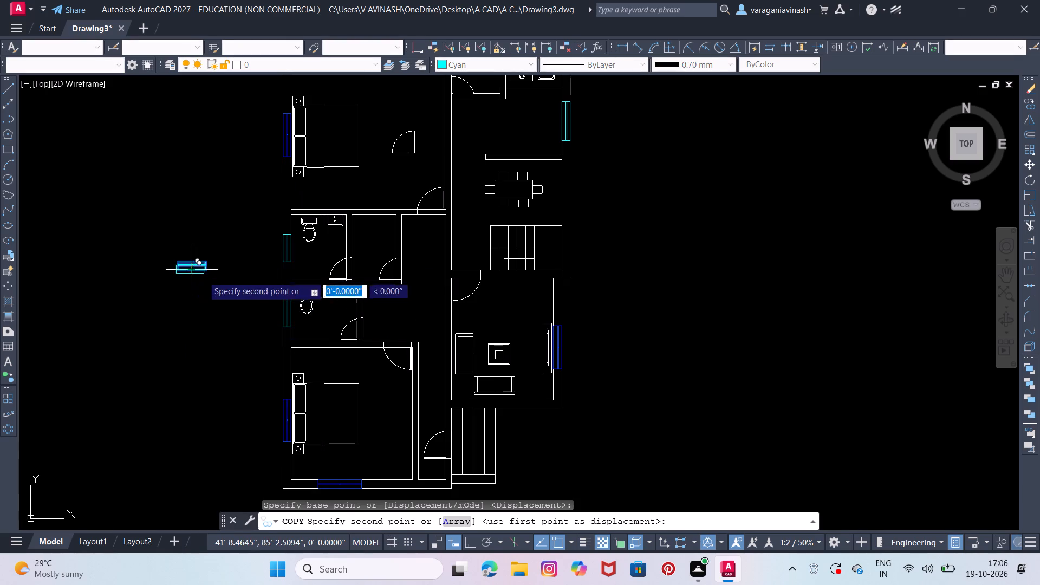
middle_drag(467, 394, 415, 331)
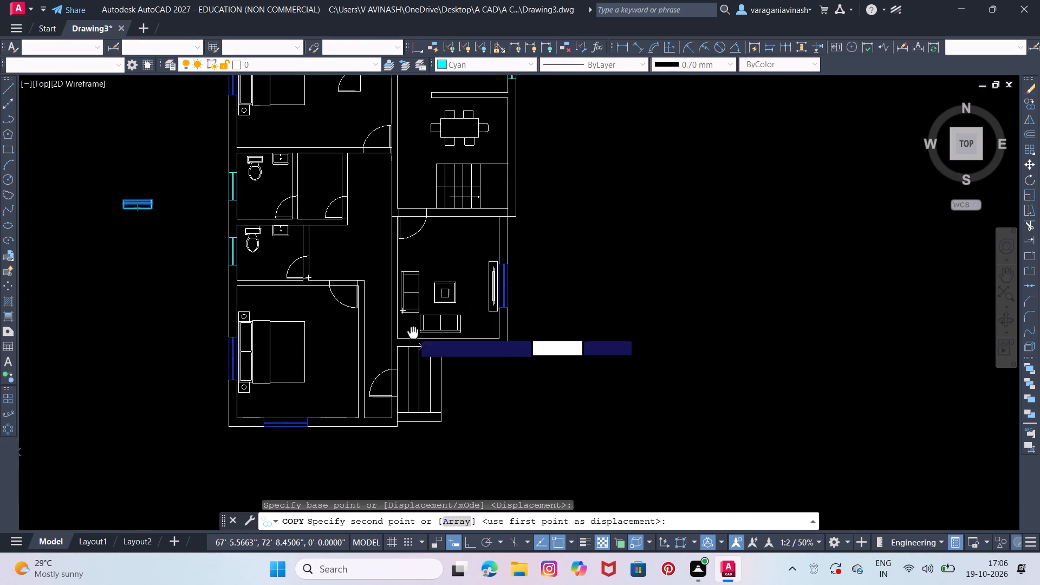
middle_drag(415, 331, 413, 333)
scroll(467, 355, up, 3)
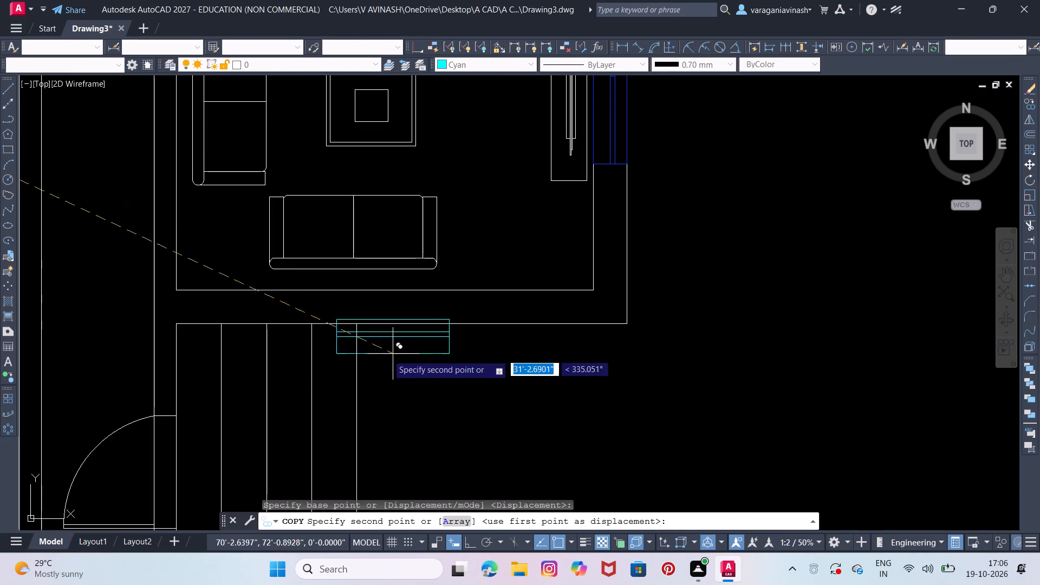
click(232, 323)
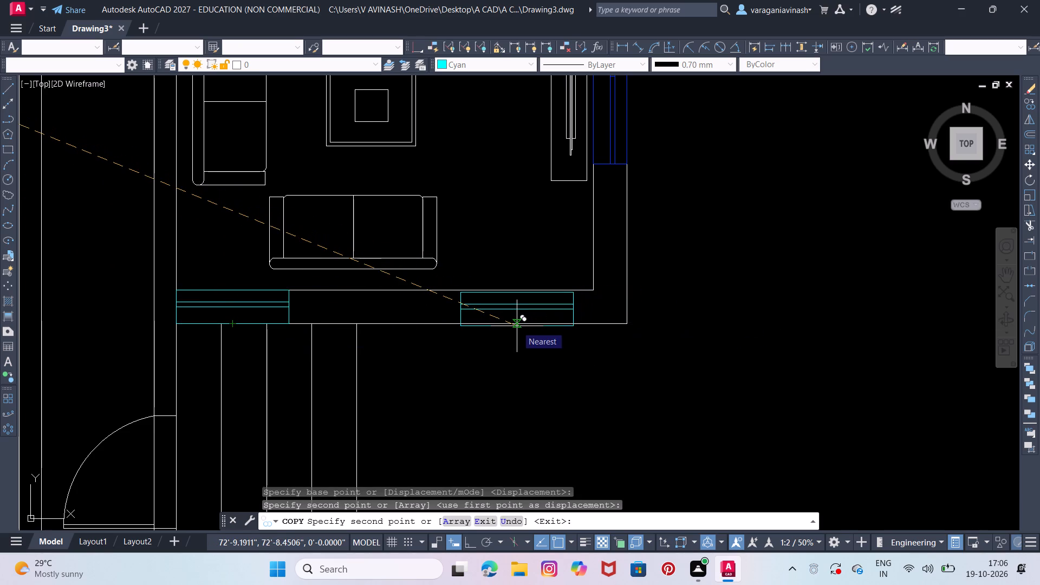
Place a second copy of the horizontal V window near the east end of the living room's south wall.
click(503, 327)
middle_click(450, 355)
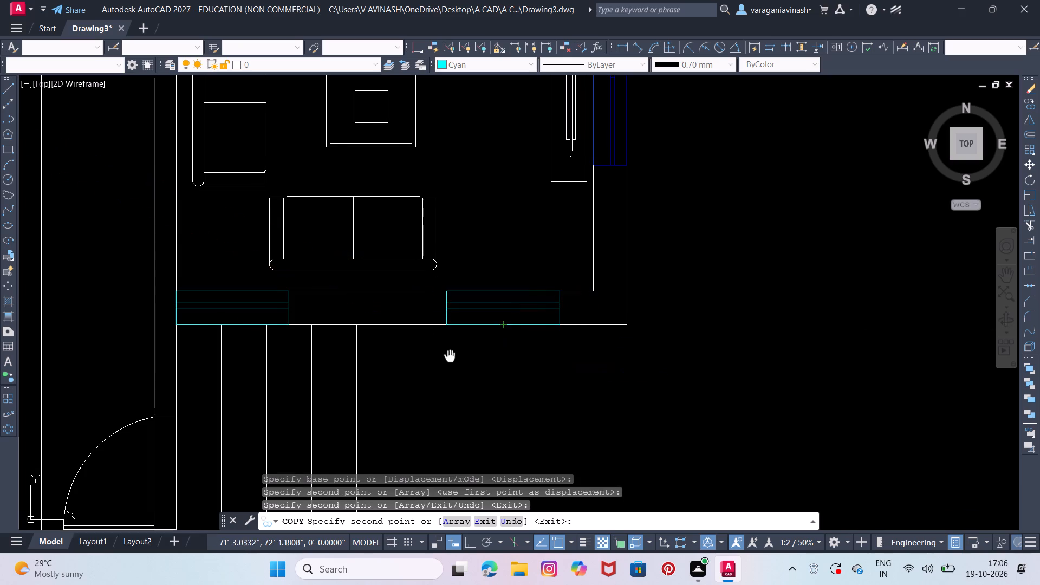
scroll(450, 361, down, 1)
middle_drag(585, 344, 574, 396)
scroll(528, 376, down, 1)
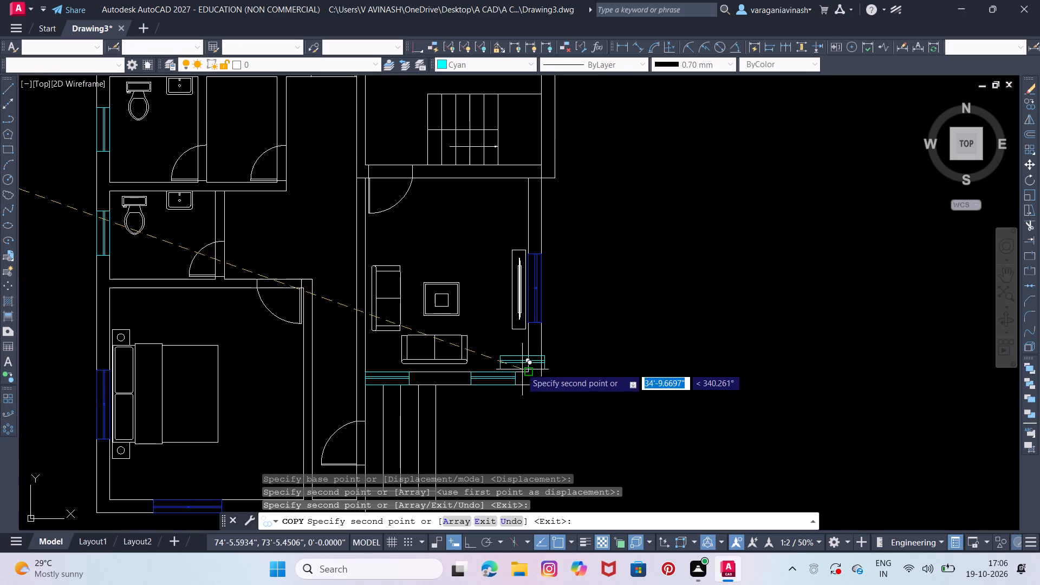
middle_drag(504, 240, 538, 426)
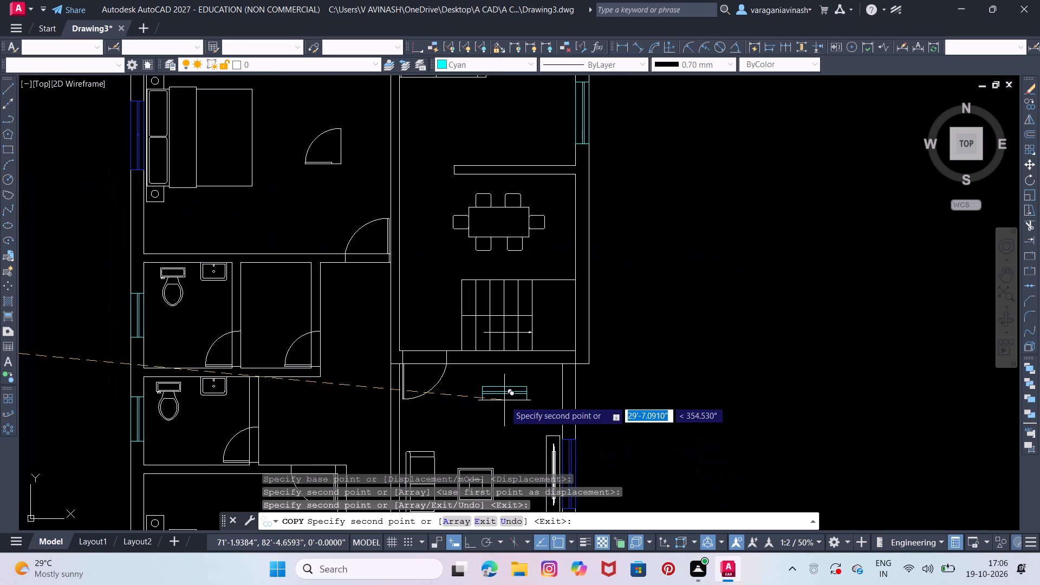
middle_drag(499, 367, 499, 301)
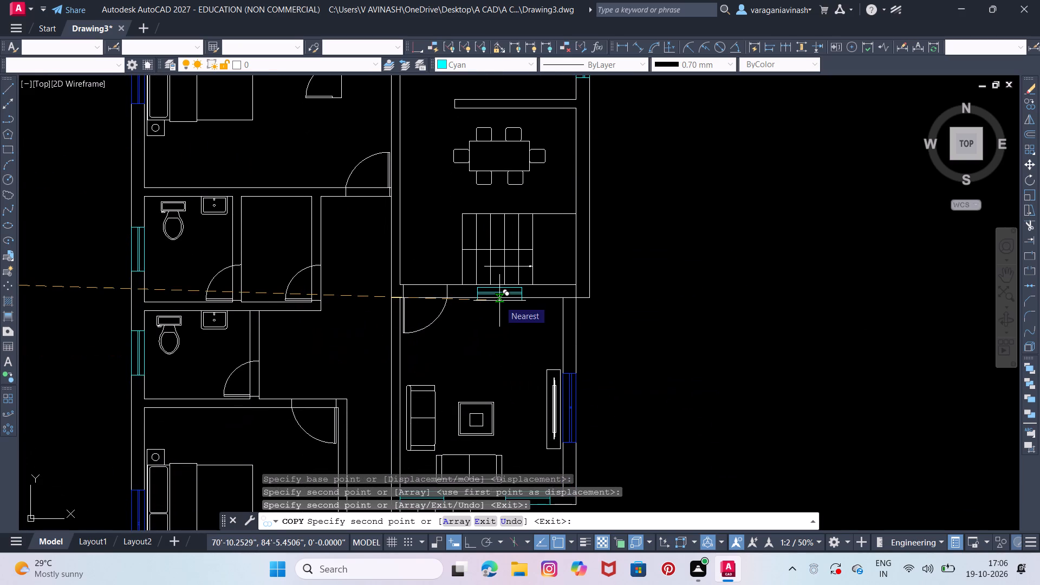
key(Escape)
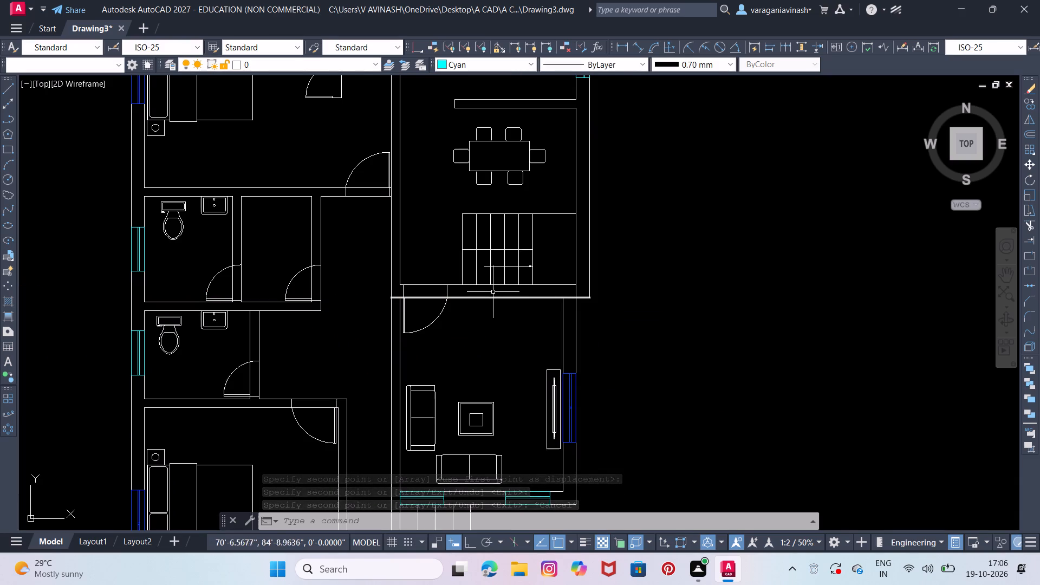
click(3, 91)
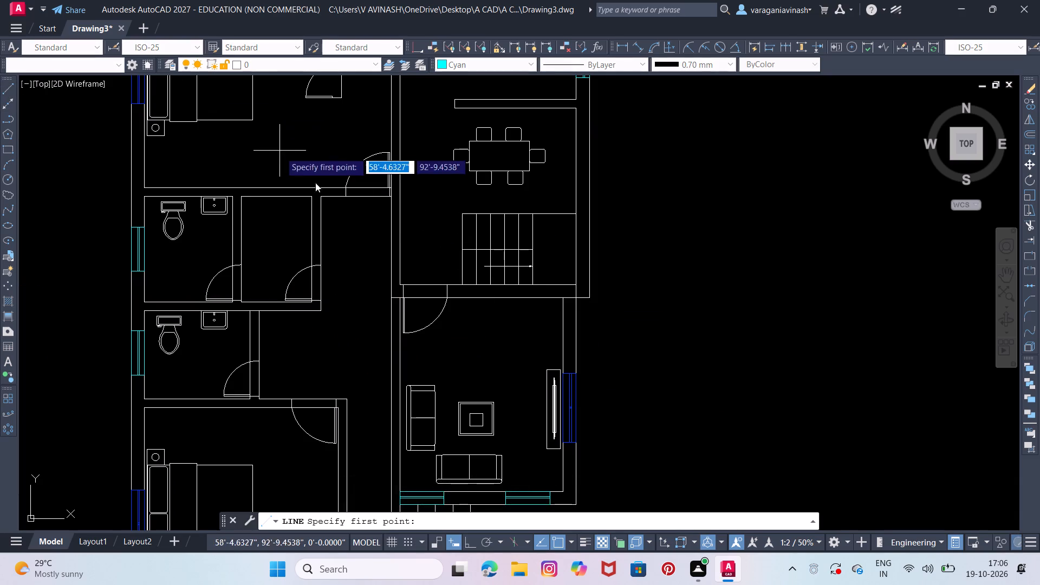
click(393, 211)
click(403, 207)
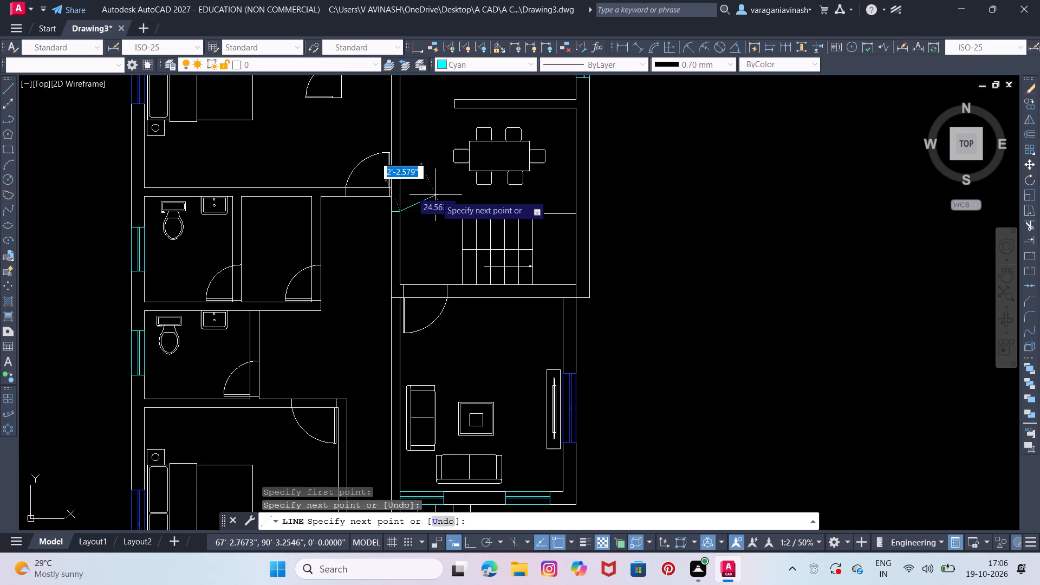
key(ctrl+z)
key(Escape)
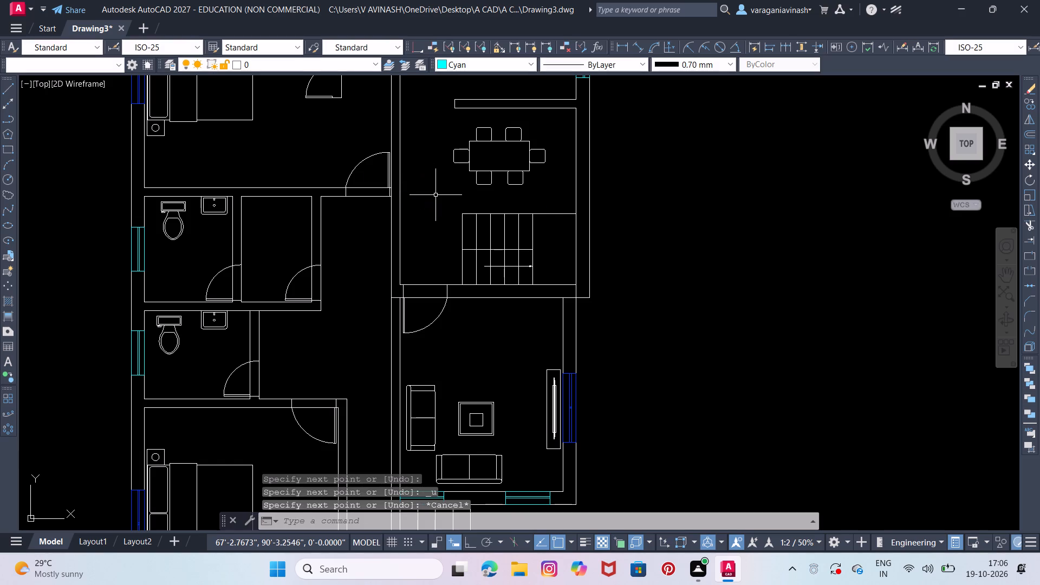
Set the drawing colour to ByBlock and draw a 6" line across the central wall, west of the staircase's upper end.
click(504, 59)
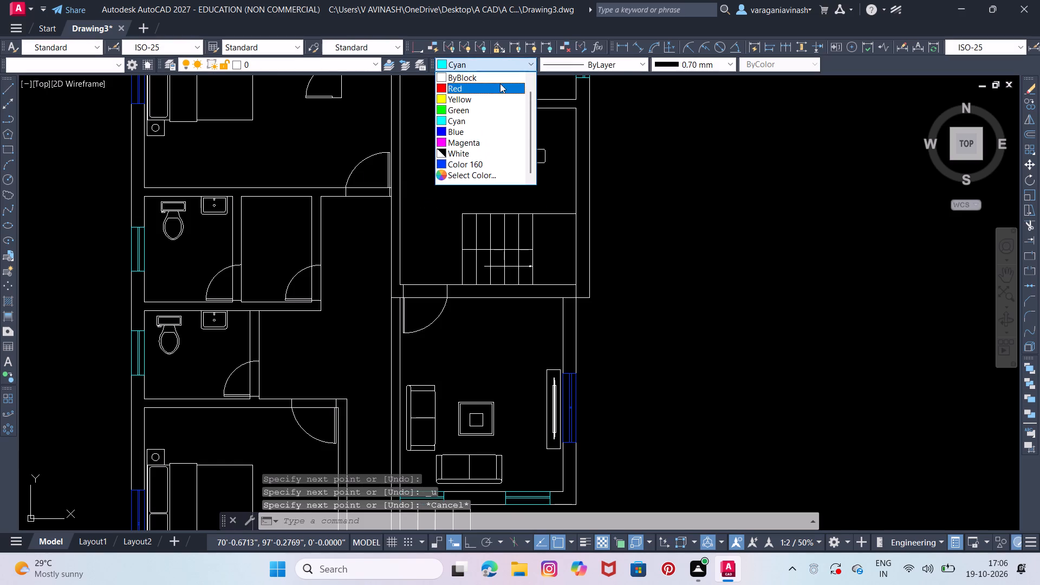
click(503, 79)
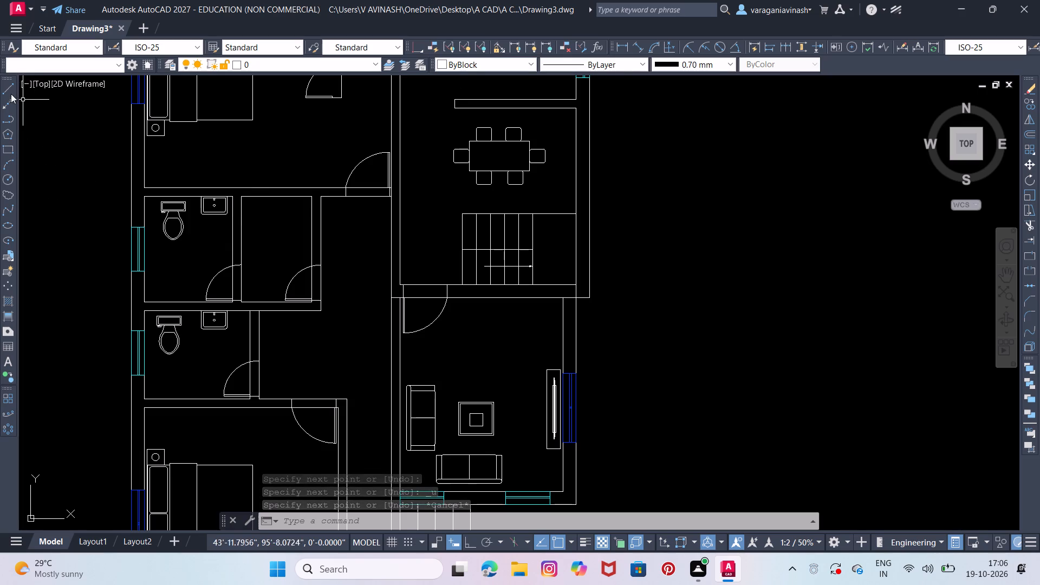
click(5, 90)
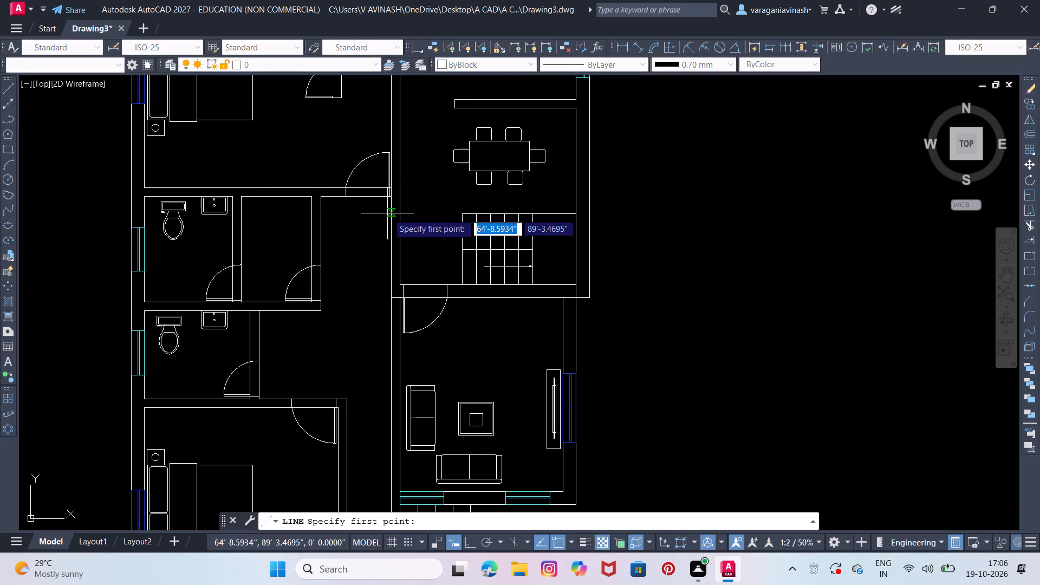
click(390, 224)
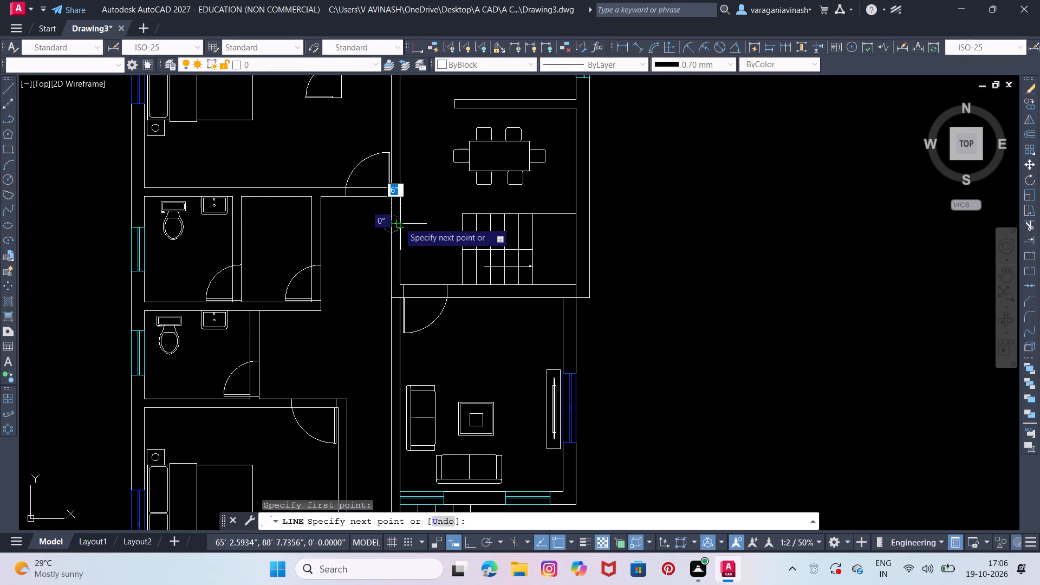
click(399, 223)
right_click(400, 223)
click(409, 230)
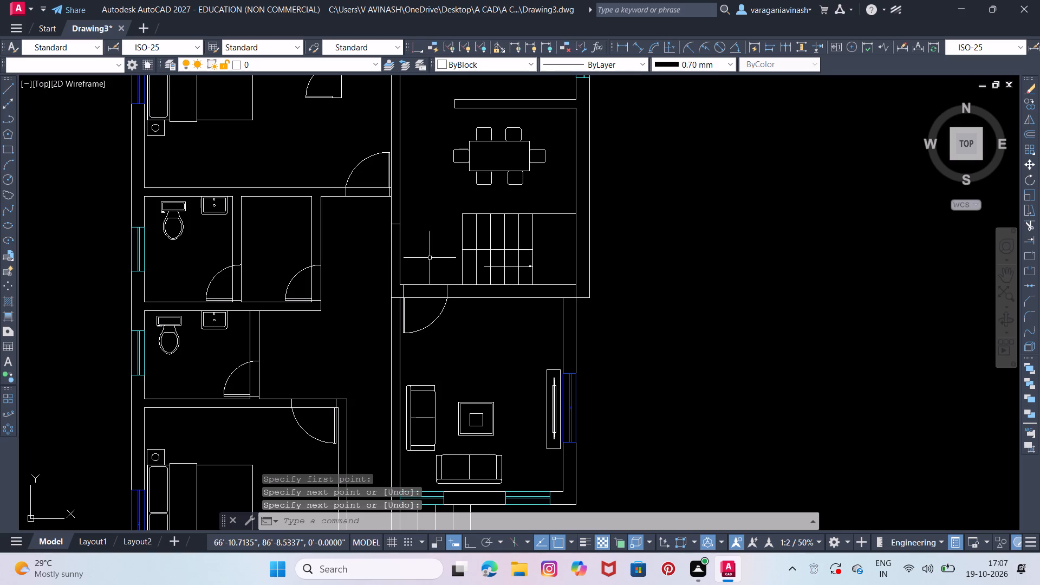
Stretch the west end of the line along the staircase's south side to the west face of the central wall.
middle_drag(430, 258, 426, 230)
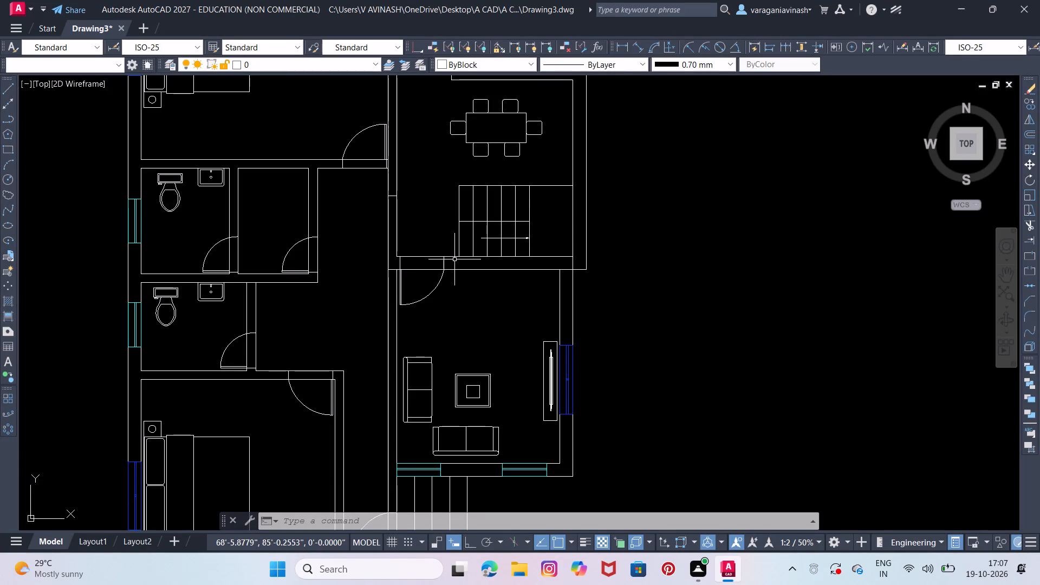
click(413, 257)
click(396, 258)
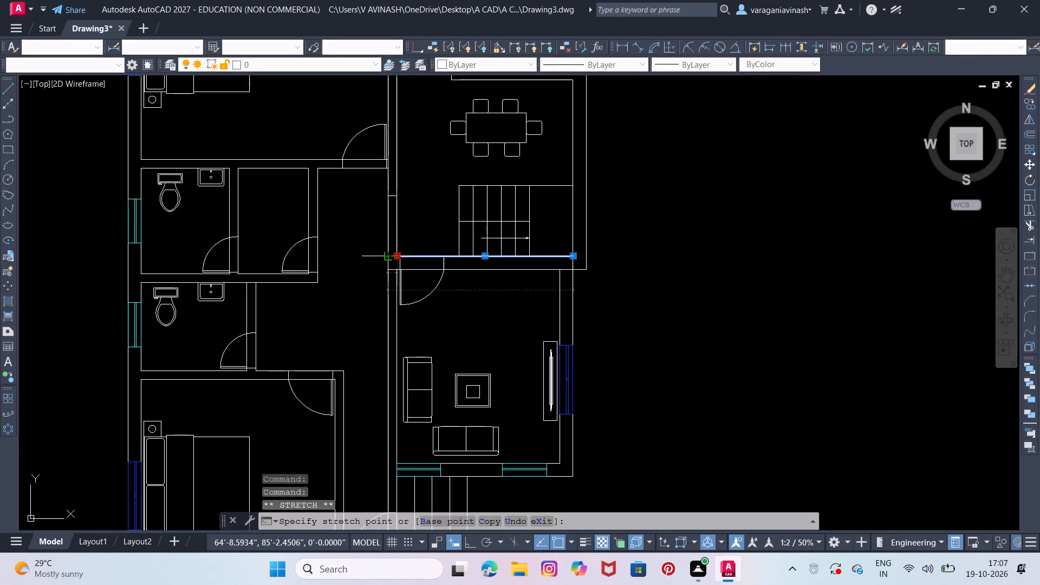
click(385, 257)
right_click(428, 242)
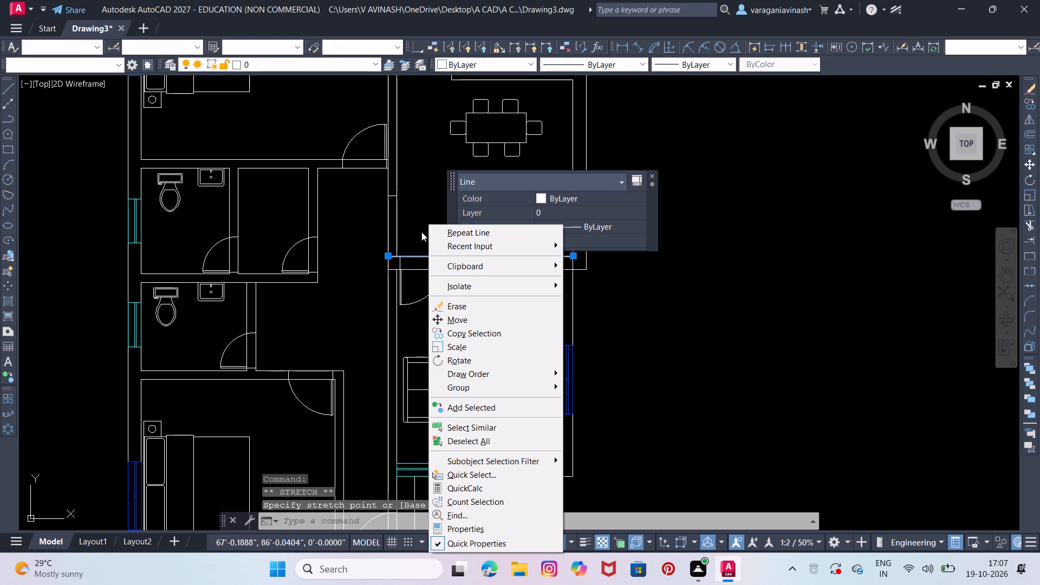
key(Escape)
key(Escape)
key(Escape)
Trim both central wall lines between the new cross line and the living room's north wall to open a passage.
text(TR)
key(Return)
key(Return)
drag(415, 232, 404, 227)
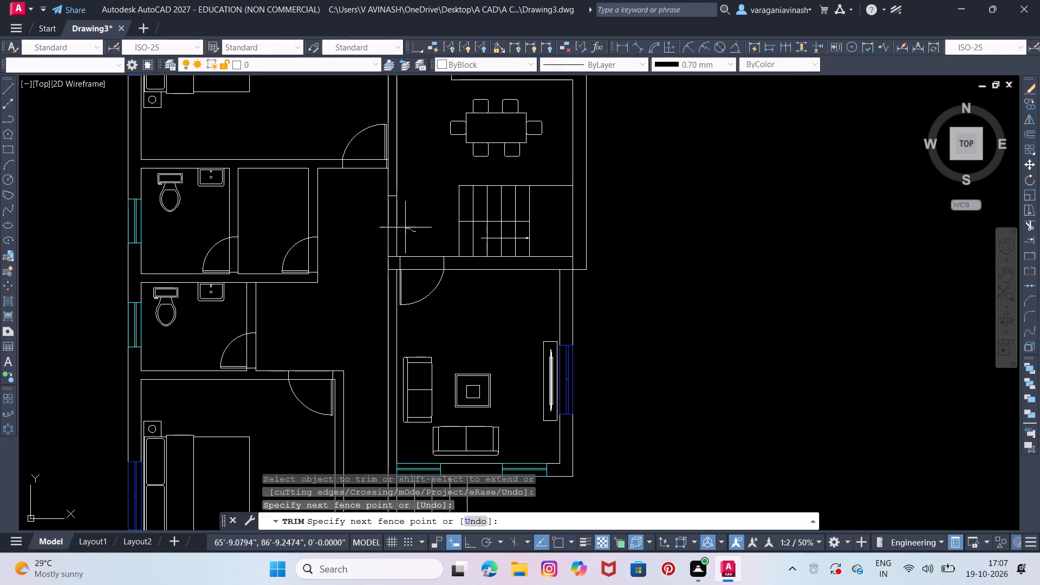
drag(404, 227, 385, 222)
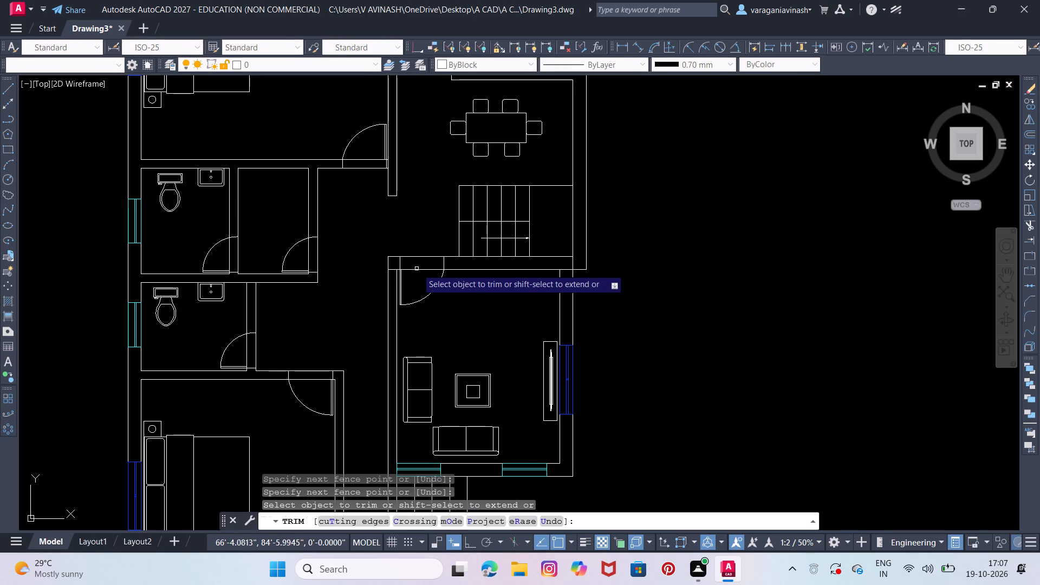
Trim the wall lines crossing the door openings of the living room, small store, both bathrooms, both bedrooms and the entrance.
click(420, 270)
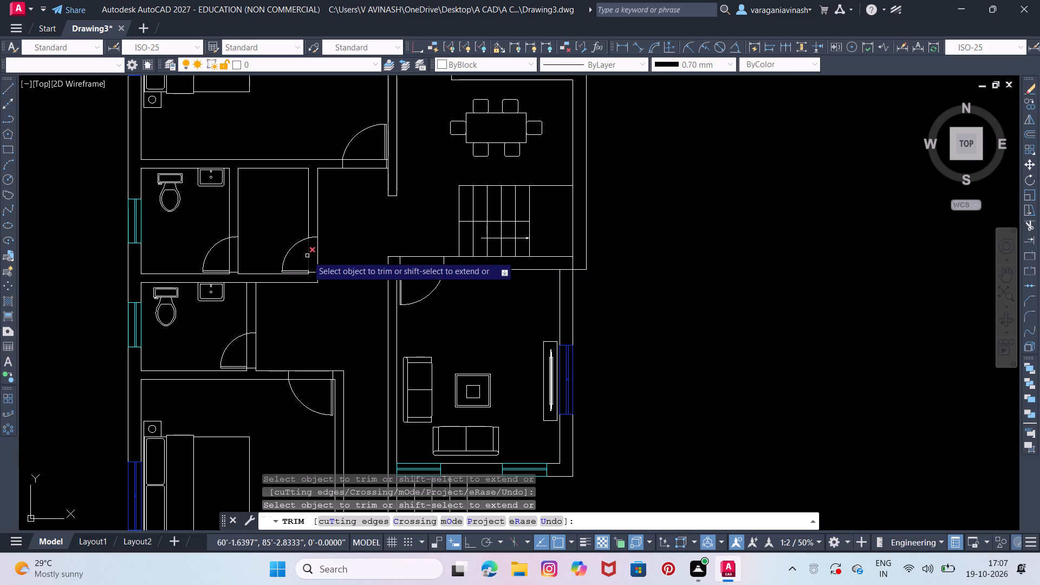
click(307, 256)
click(229, 257)
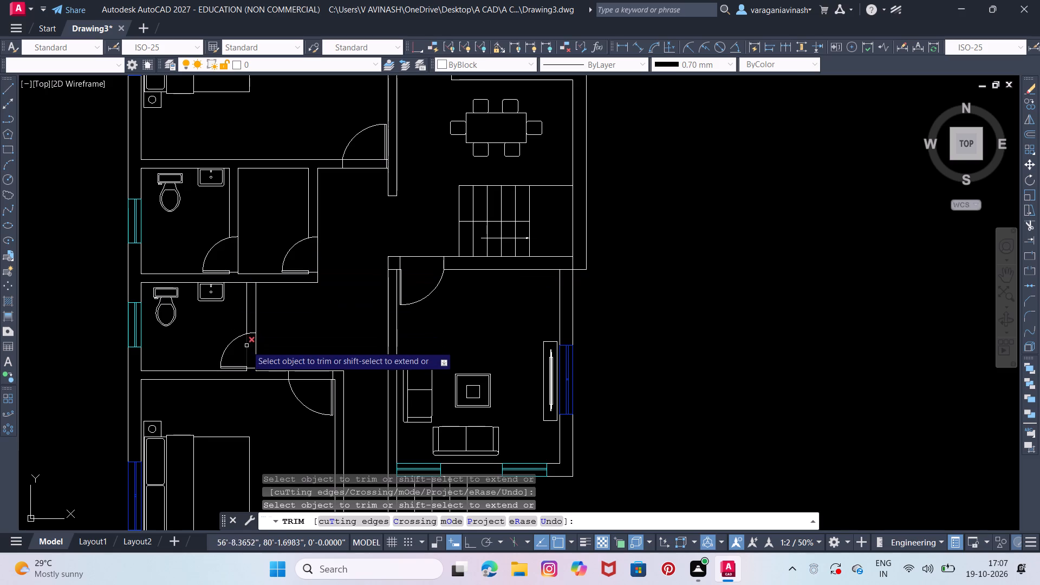
click(246, 346)
click(297, 380)
scroll(395, 381, down, 1)
middle_drag(396, 381, 399, 249)
click(395, 346)
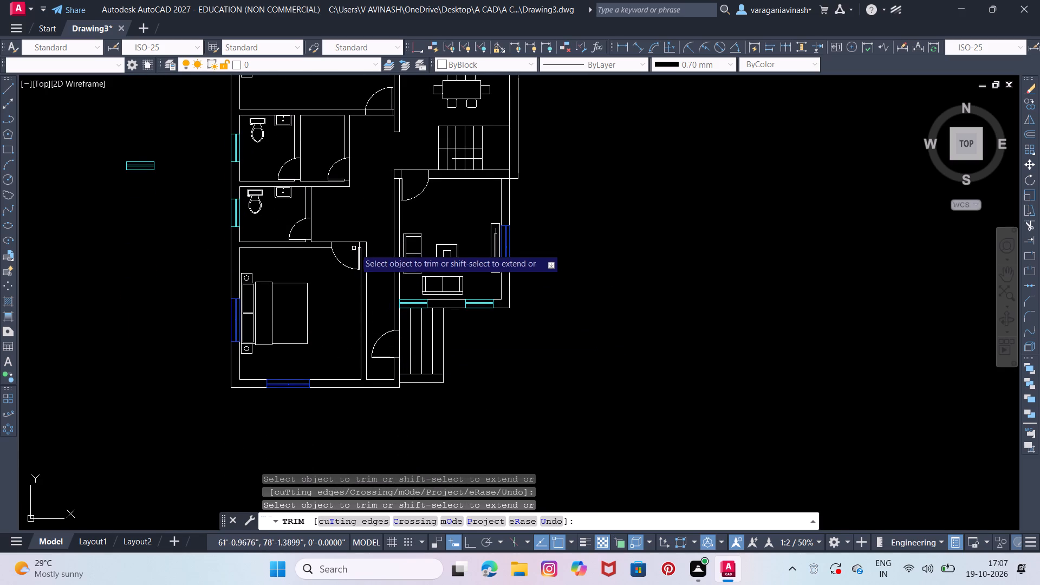
scroll(355, 255, down, 1)
middle_drag(388, 229, 373, 319)
scroll(358, 258, up, 1)
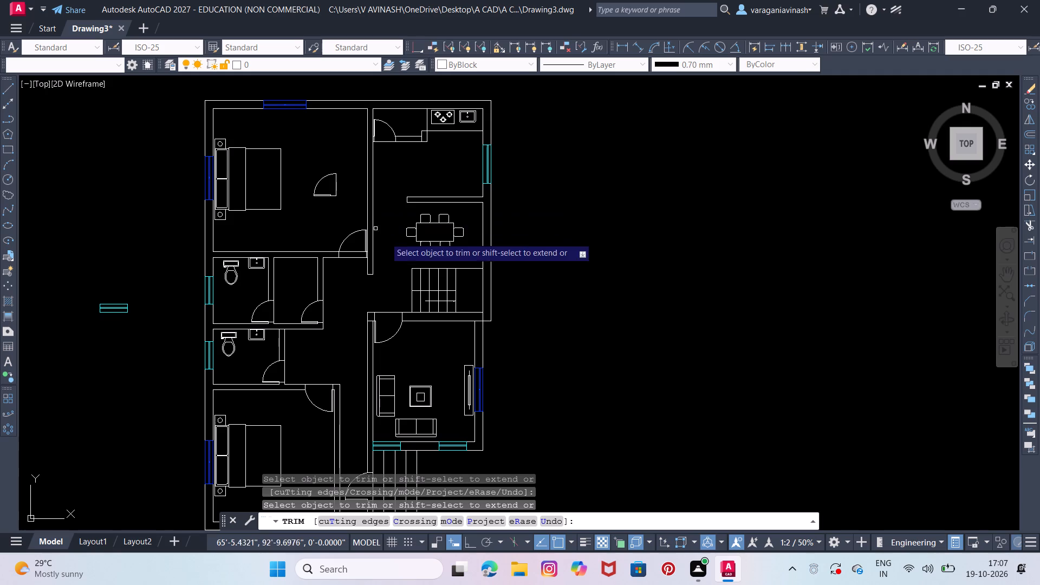
click(356, 251)
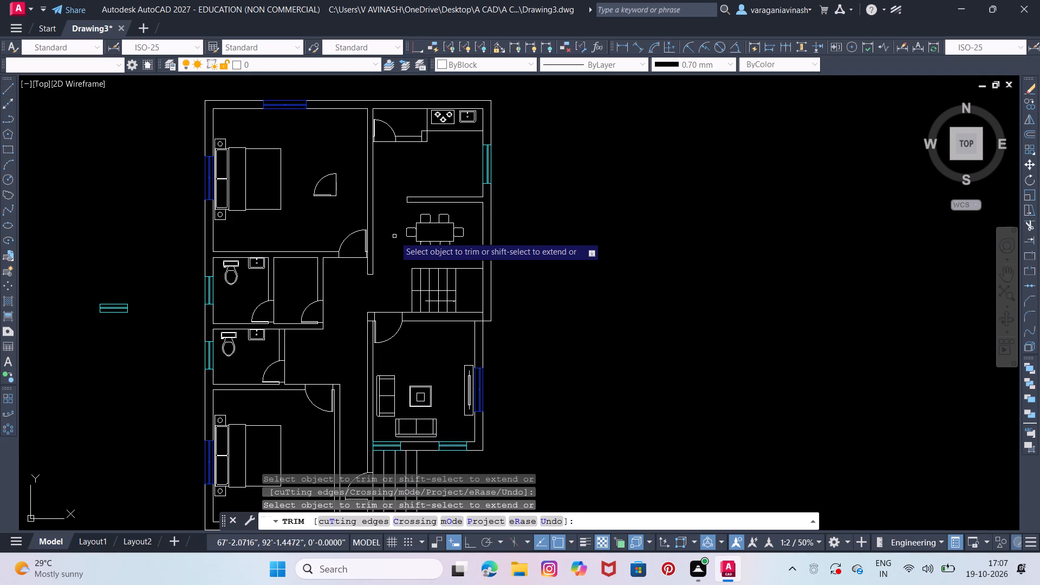
key(Escape)
key(Escape)
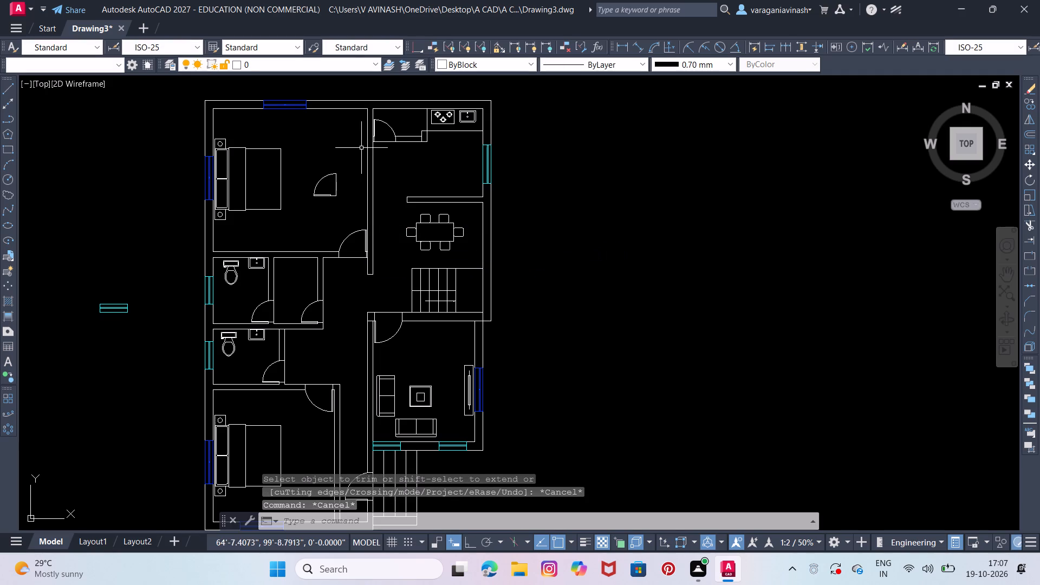
Delete the stray door copy inside the north bedroom and the loose V window west of the house.
click(336, 180)
click(344, 209)
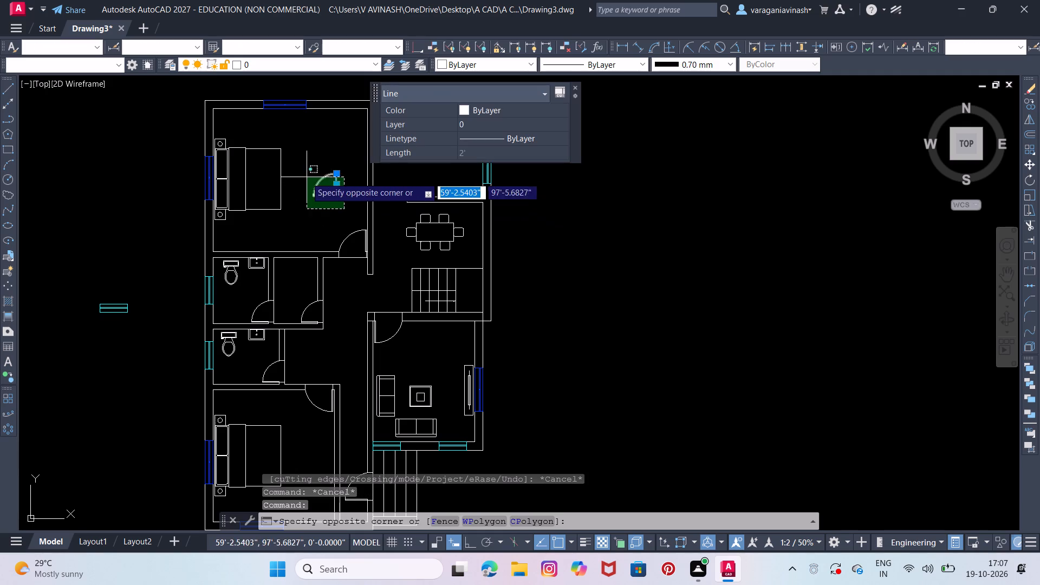
click(314, 161)
click(140, 321)
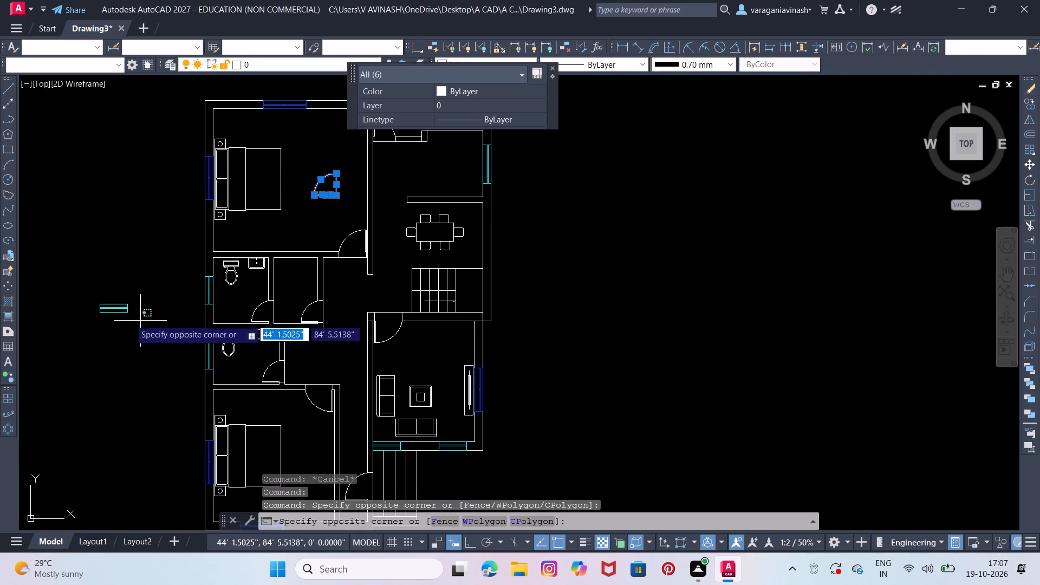
click(61, 297)
key(Delete)
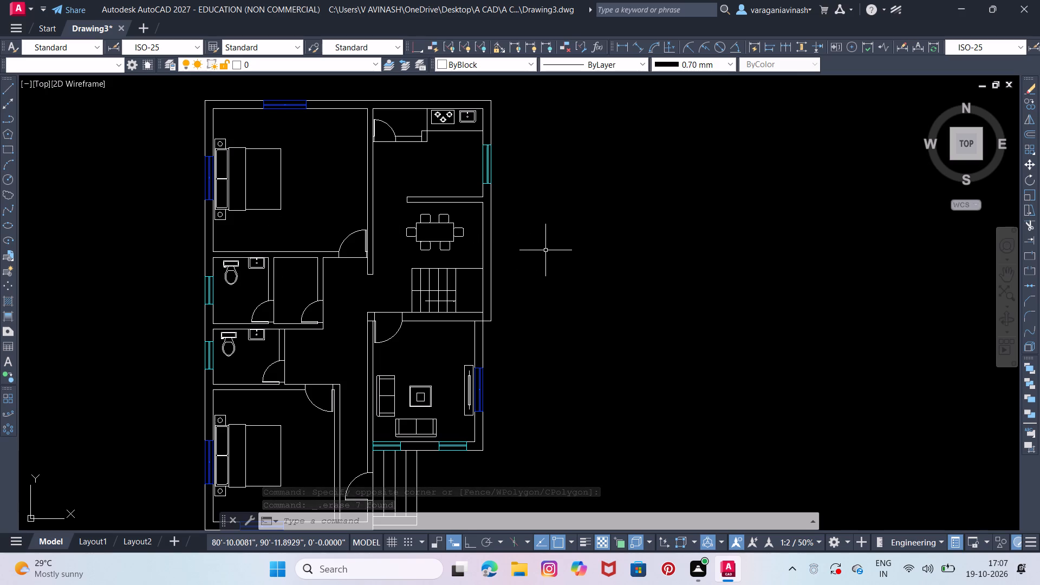
Modify dimension style ISO-25 to an arrow size of 3.5" and set it as the current style.
middle_drag(555, 290, 560, 260)
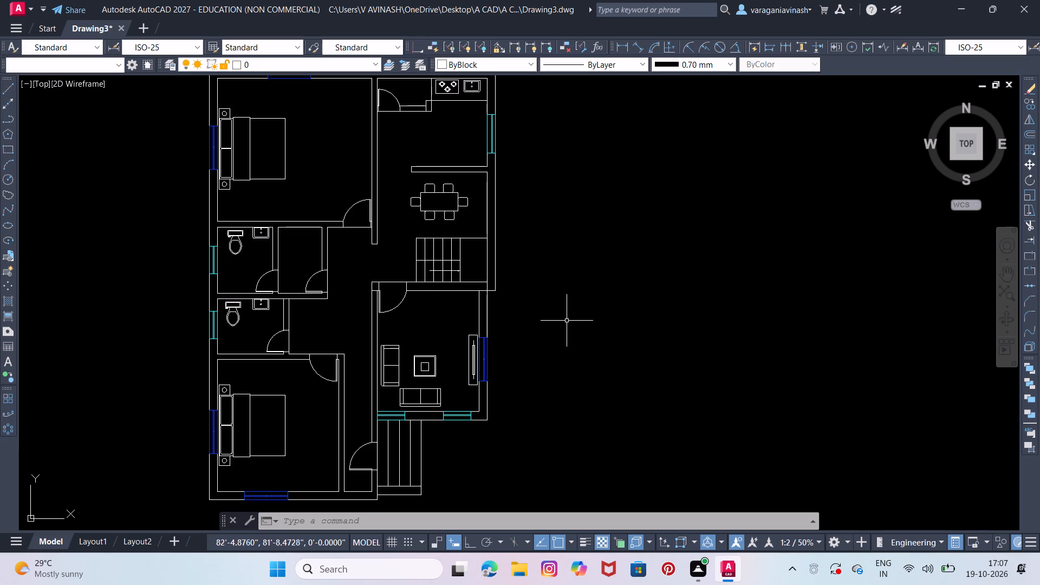
key(d)
key(Return)
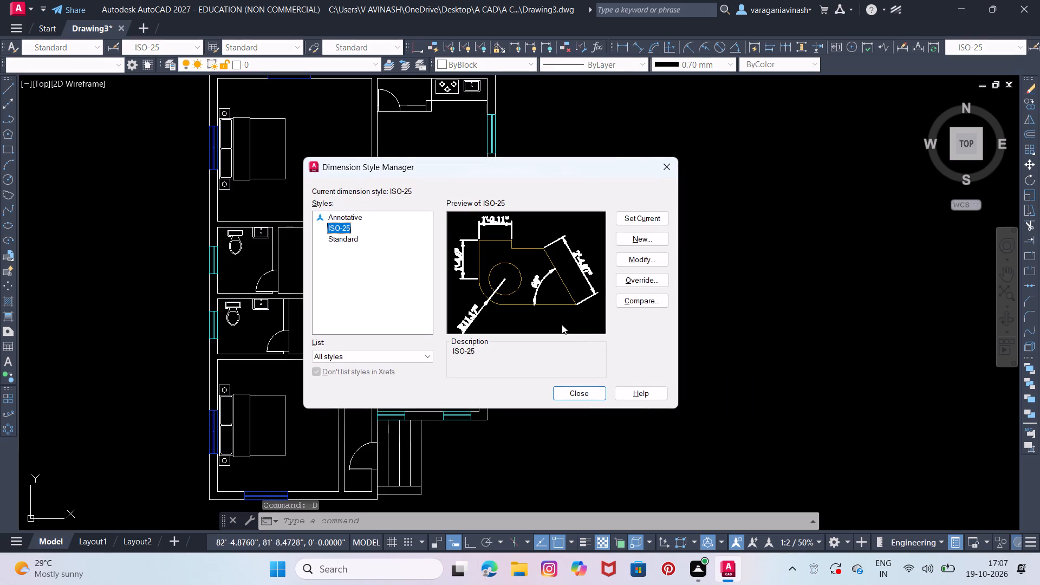
click(646, 261)
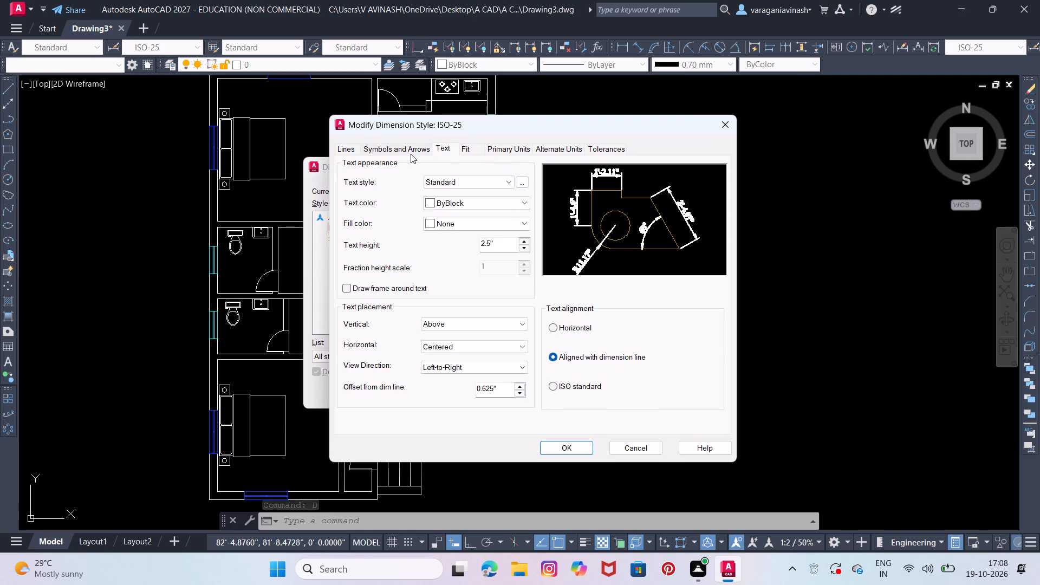
click(411, 154)
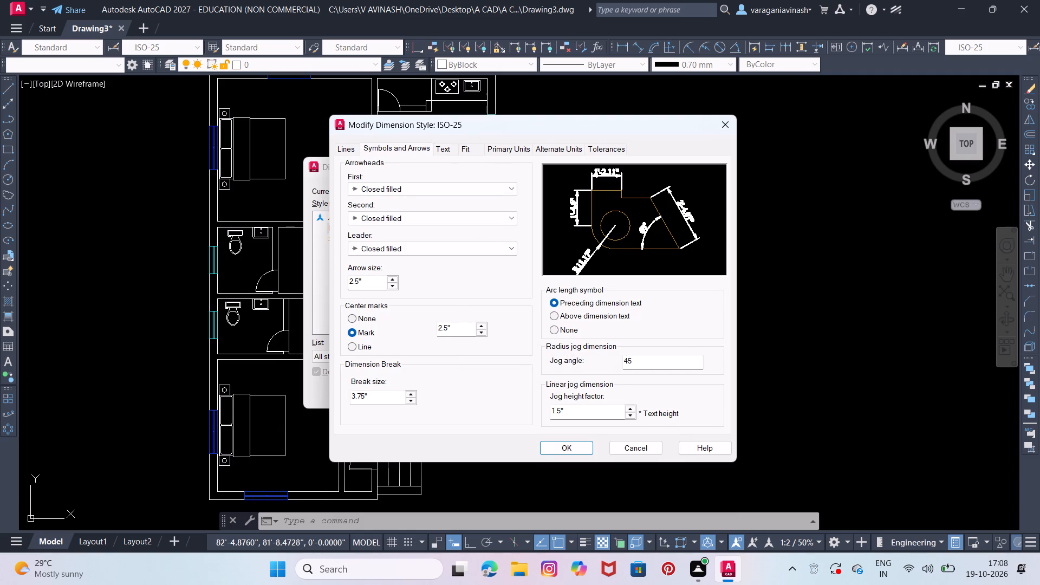
click(368, 280)
drag(365, 281, 353, 282)
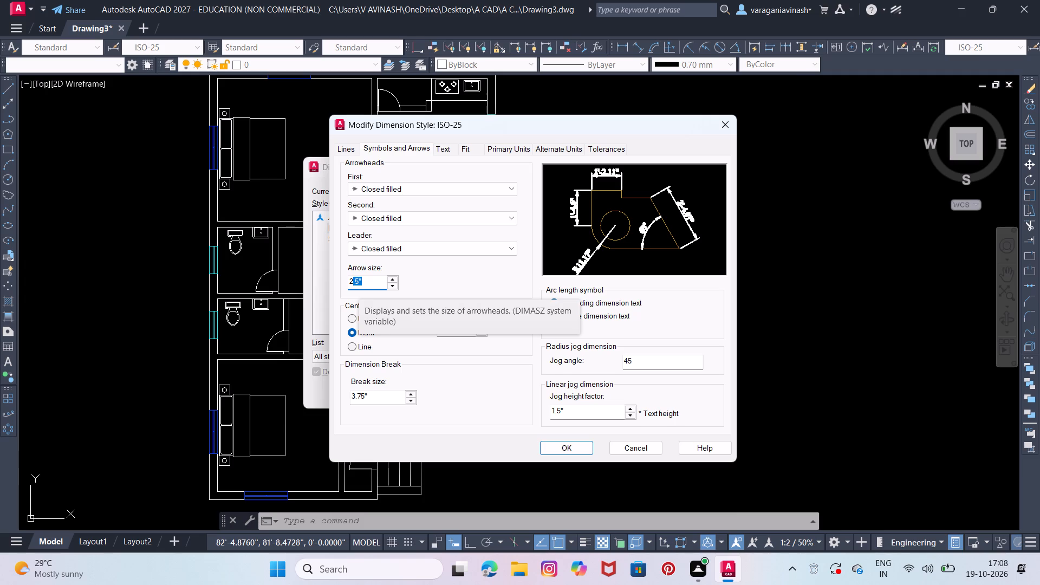
click(357, 283)
key(BackSpace)
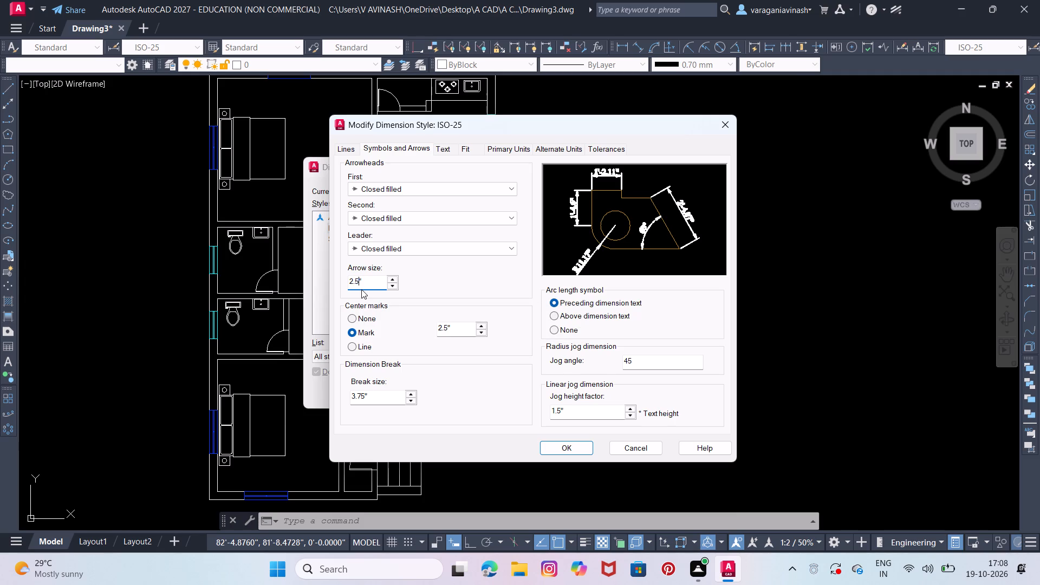
key(BackSpace)
key(BackSpace)
text(3.5)
key(Return)
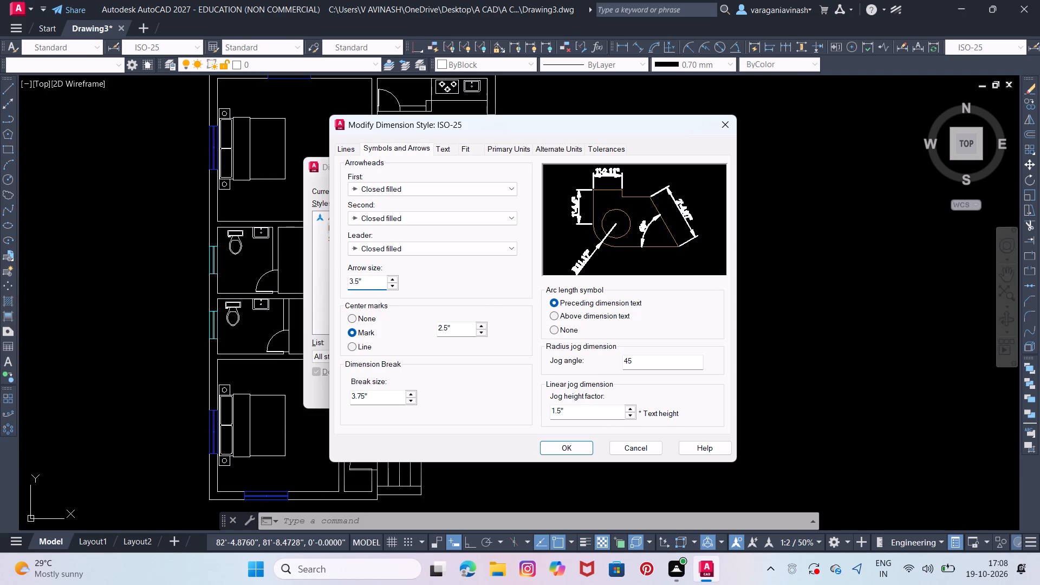
click(571, 447)
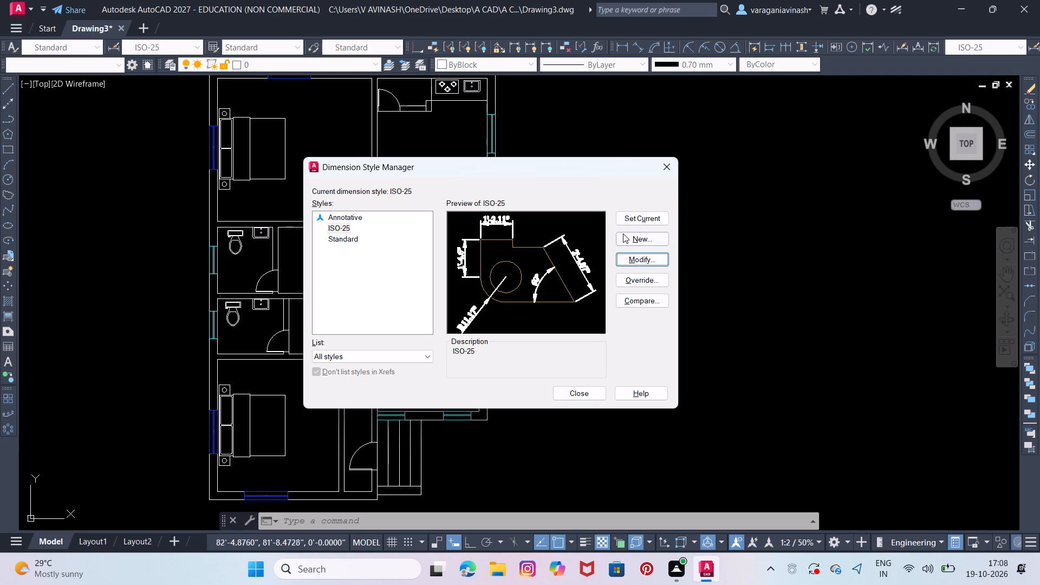
click(639, 213)
click(592, 394)
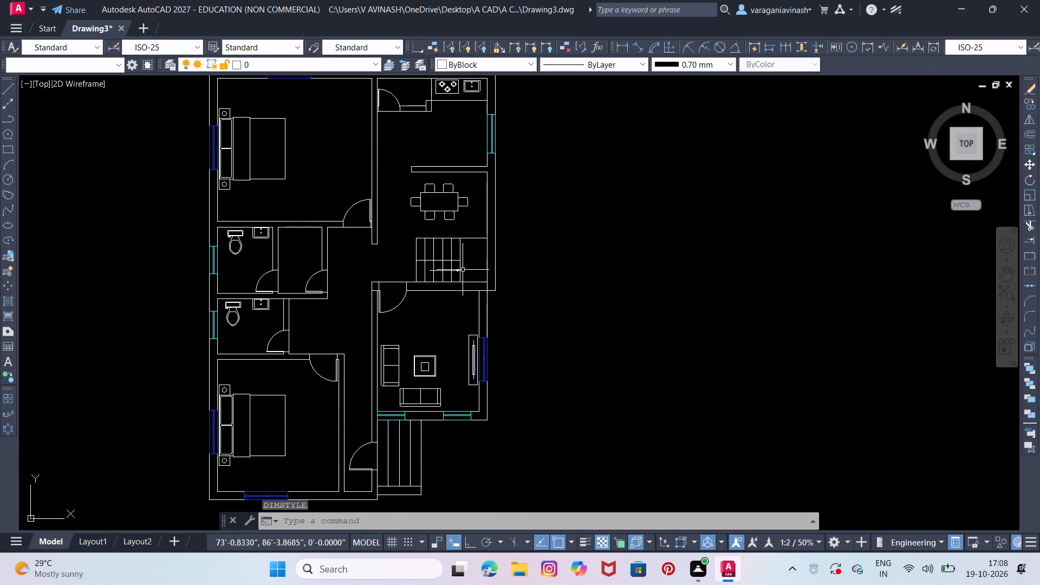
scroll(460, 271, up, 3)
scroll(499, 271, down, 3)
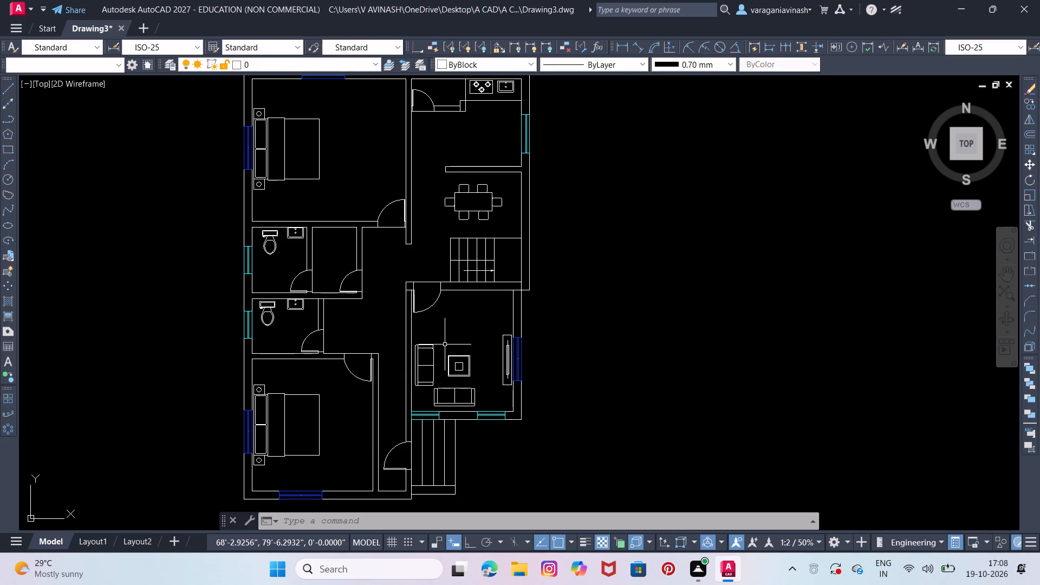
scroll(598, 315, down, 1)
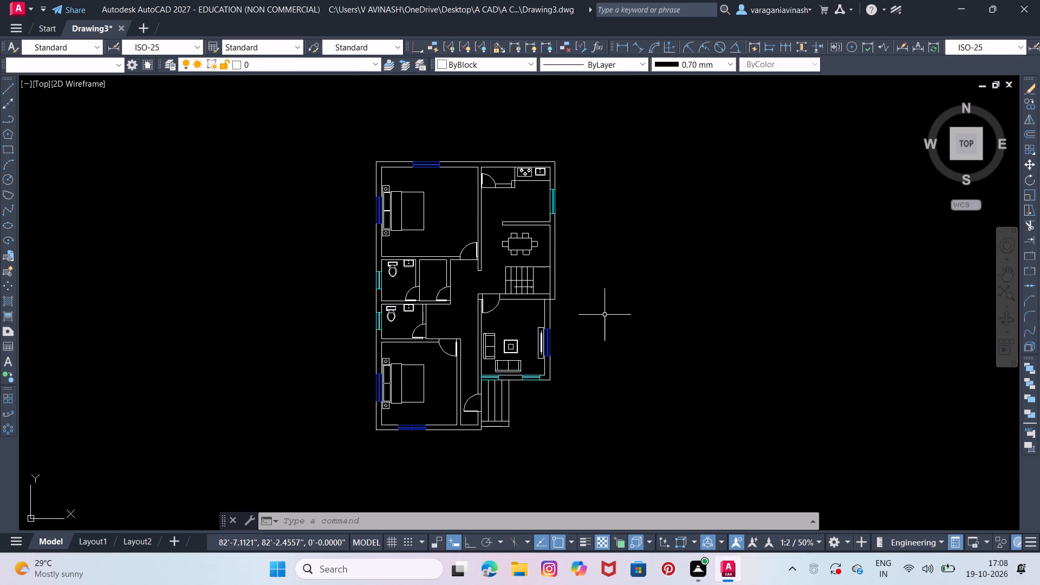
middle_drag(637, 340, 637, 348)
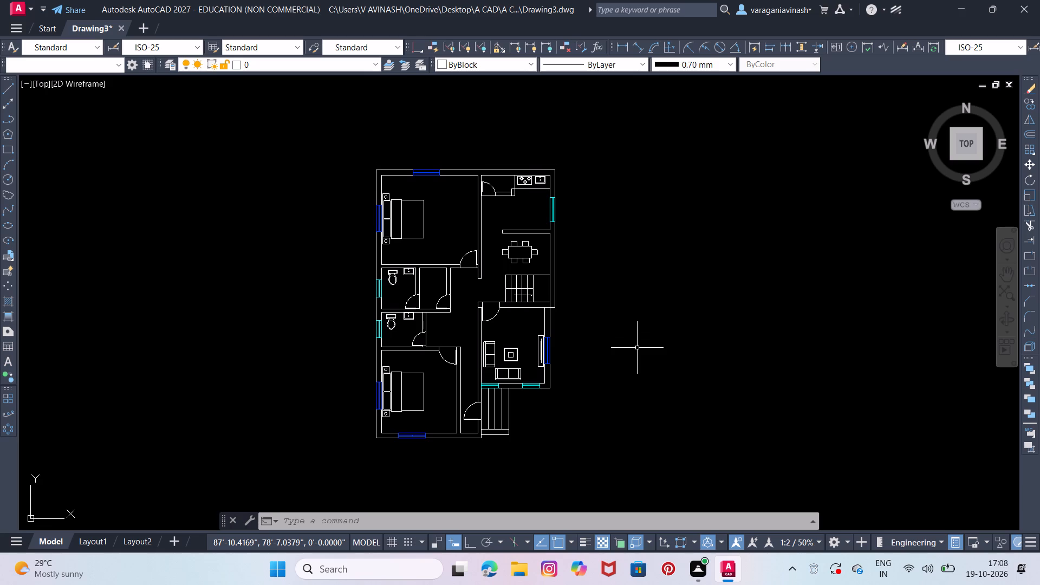
Trim the leftover line segments crossing the wall thickness at the west and east ends of the living room's north wall.
scroll(558, 316, up, 1)
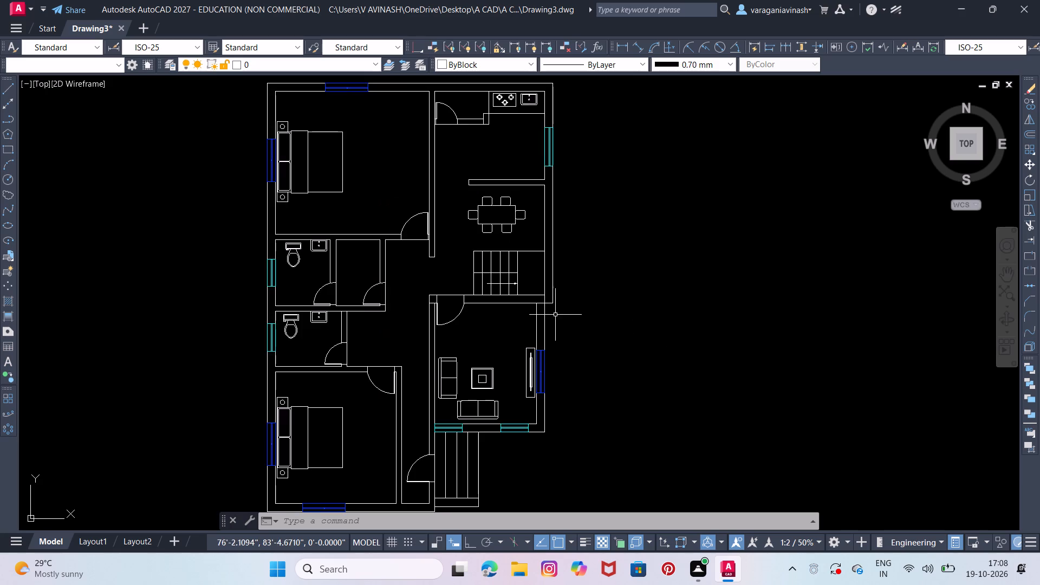
scroll(555, 315, up, 1)
middle_drag(542, 305, 564, 336)
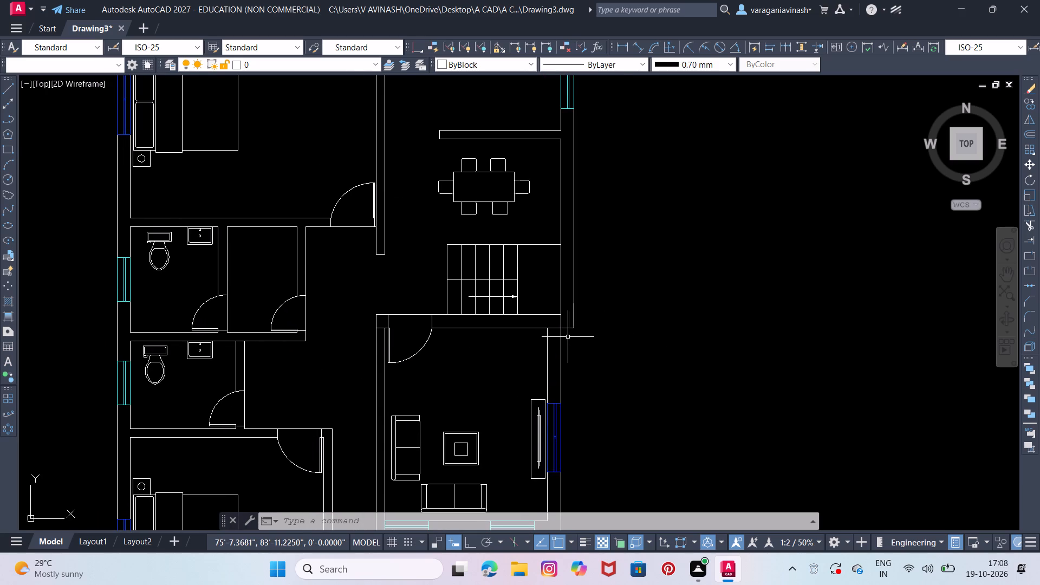
scroll(571, 339, up, 1)
text(TR)
key(Return)
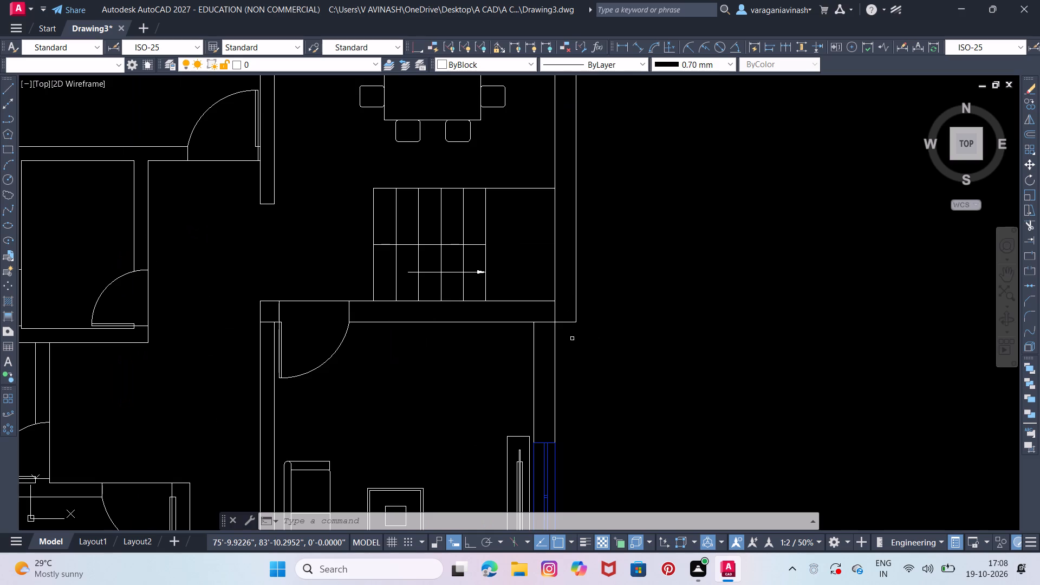
key(Return)
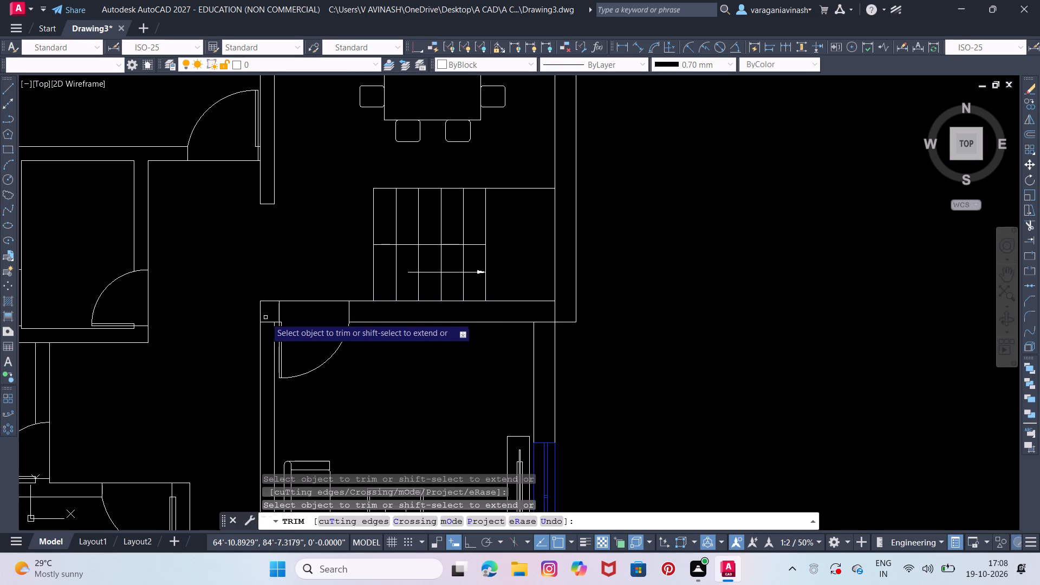
click(265, 322)
drag(561, 311, 538, 321)
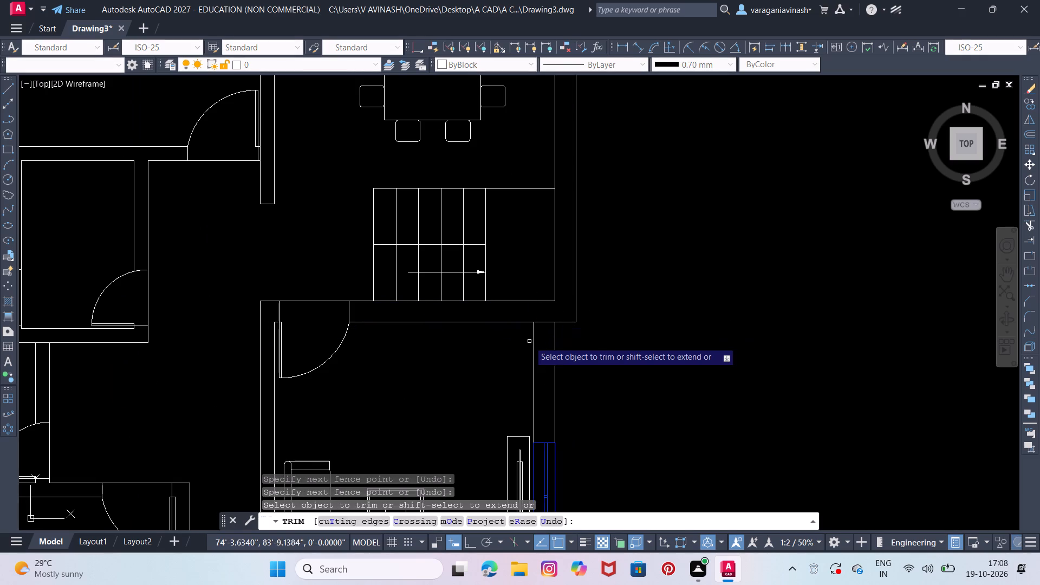
click(548, 322)
scroll(544, 334, down, 2)
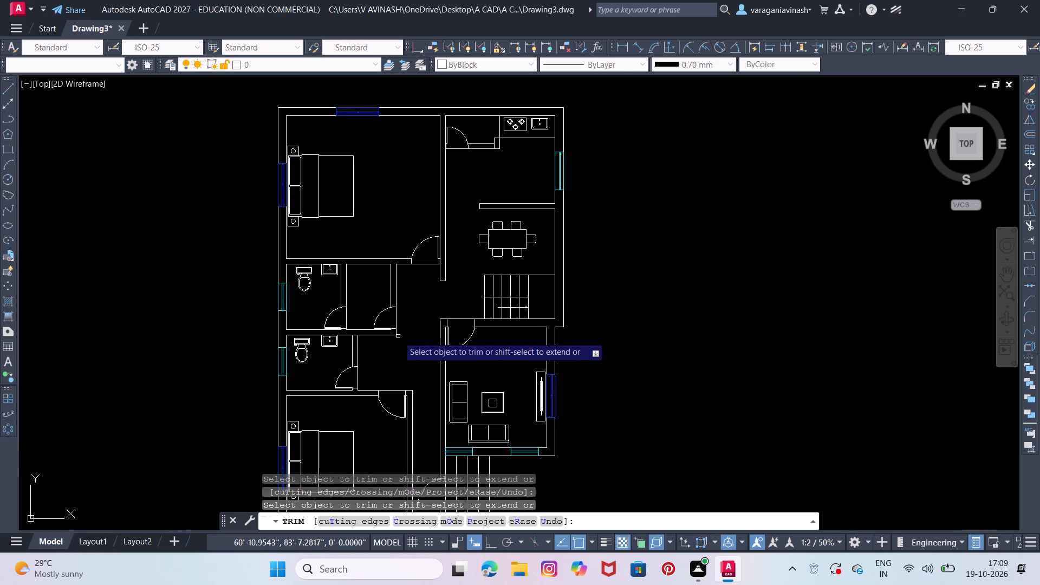
middle_drag(522, 316, 522, 227)
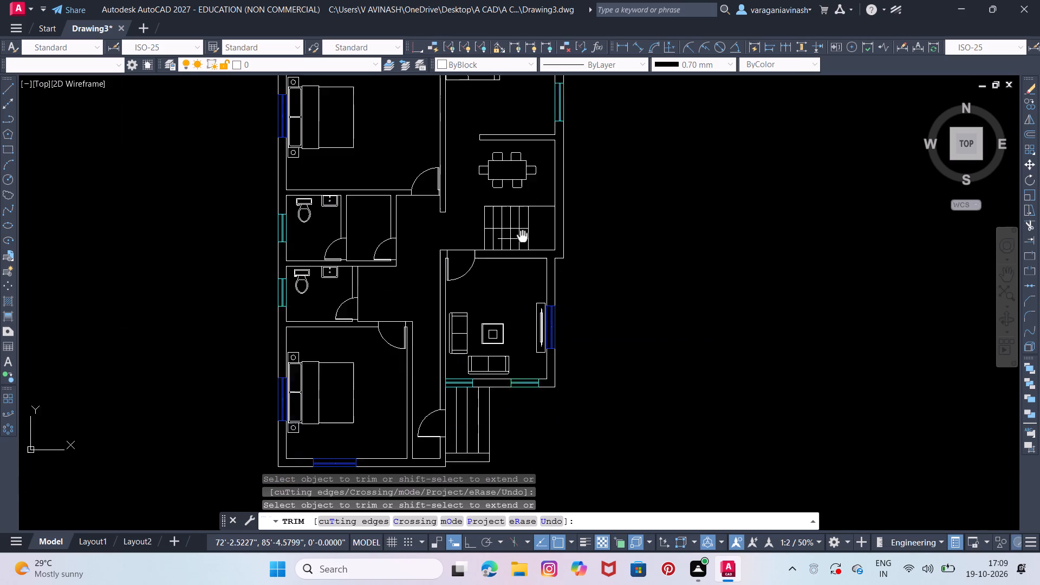
middle_drag(522, 227, 509, 295)
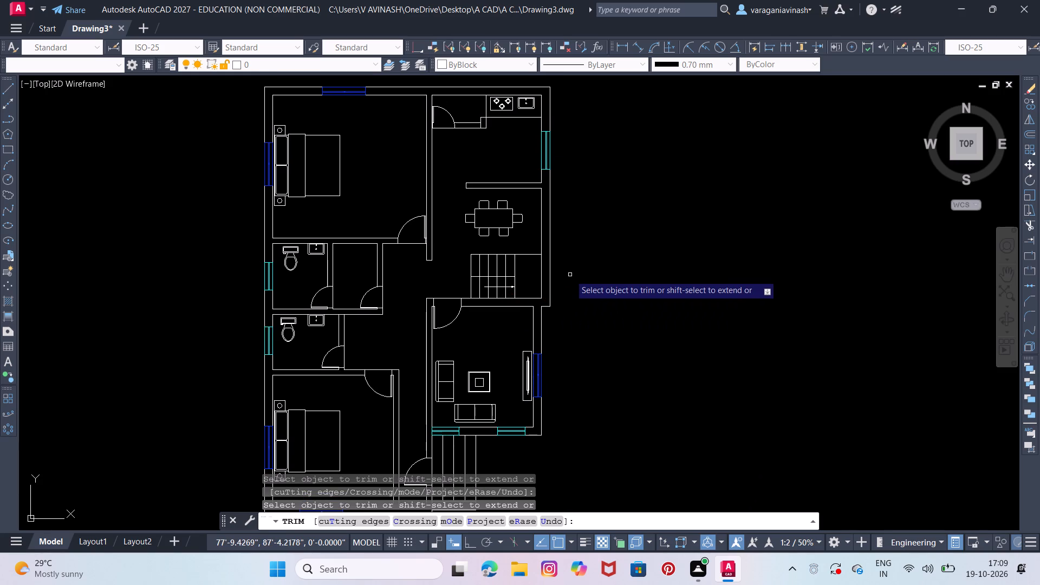
key(Escape)
key(Escape)
key(Escape)
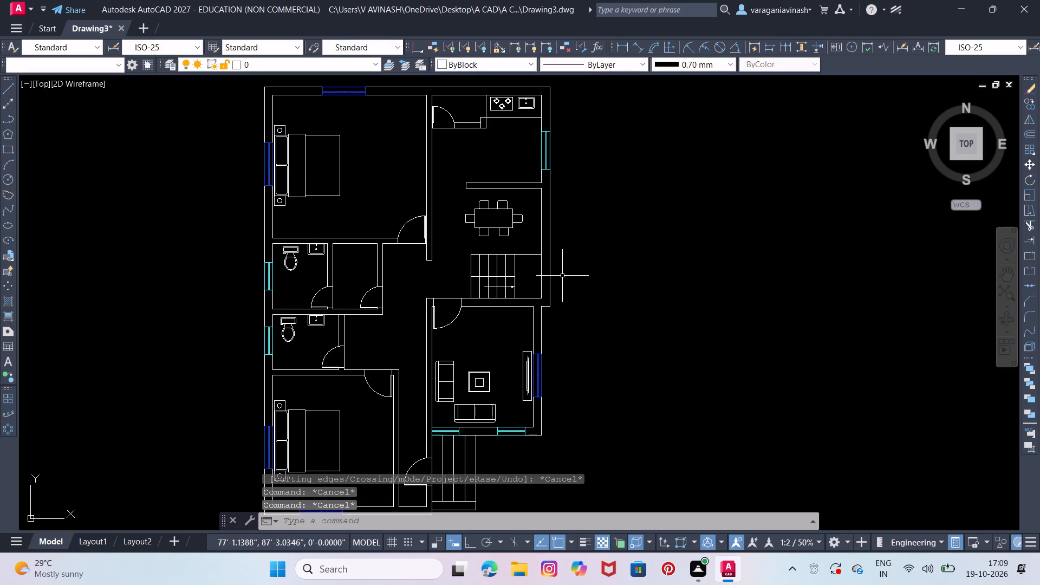
Place multiline text reading W1 just east of the living room's east window.
text(MTE)
click(623, 299)
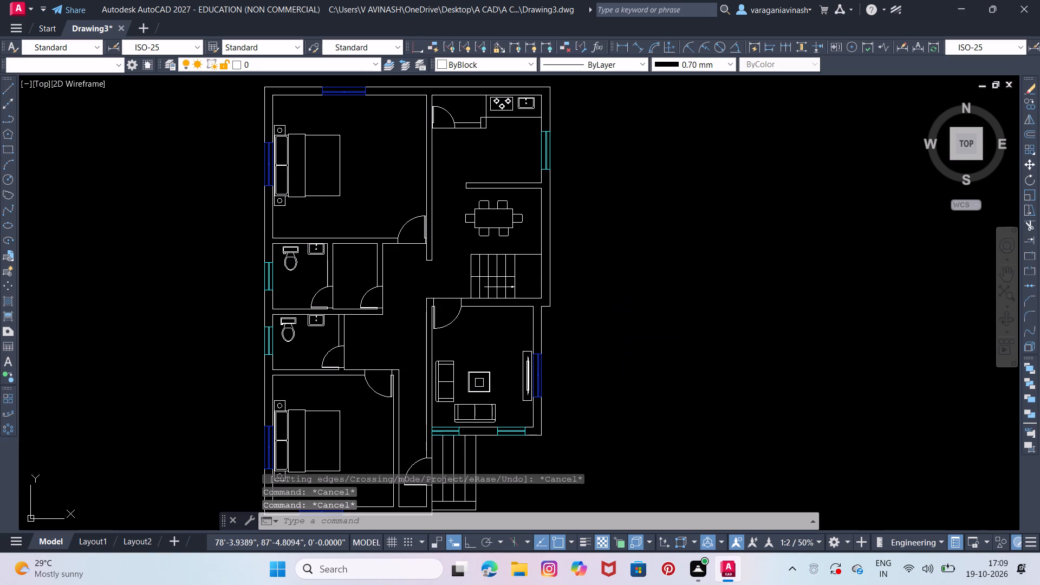
click(563, 375)
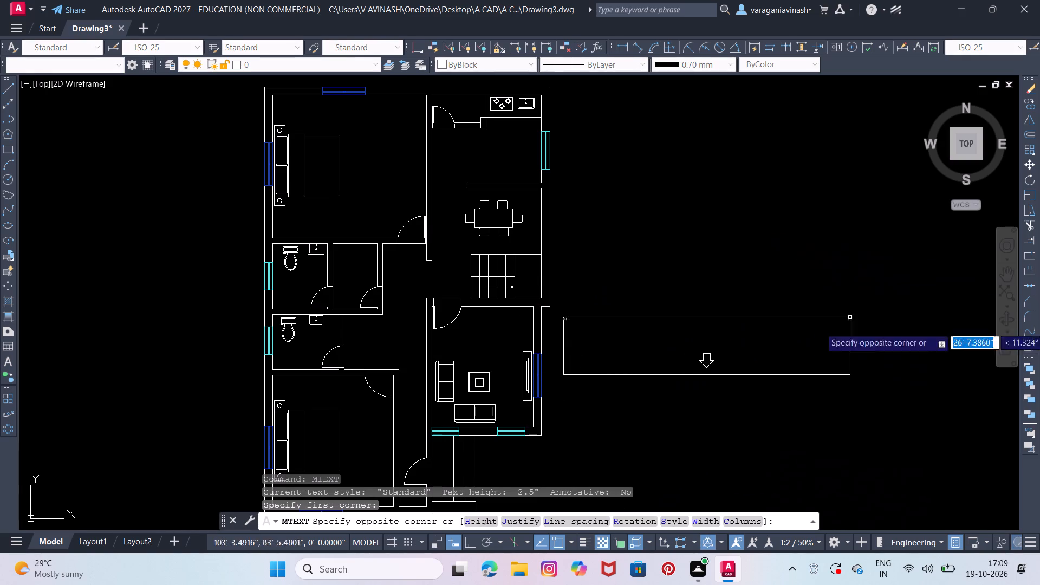
click(872, 412)
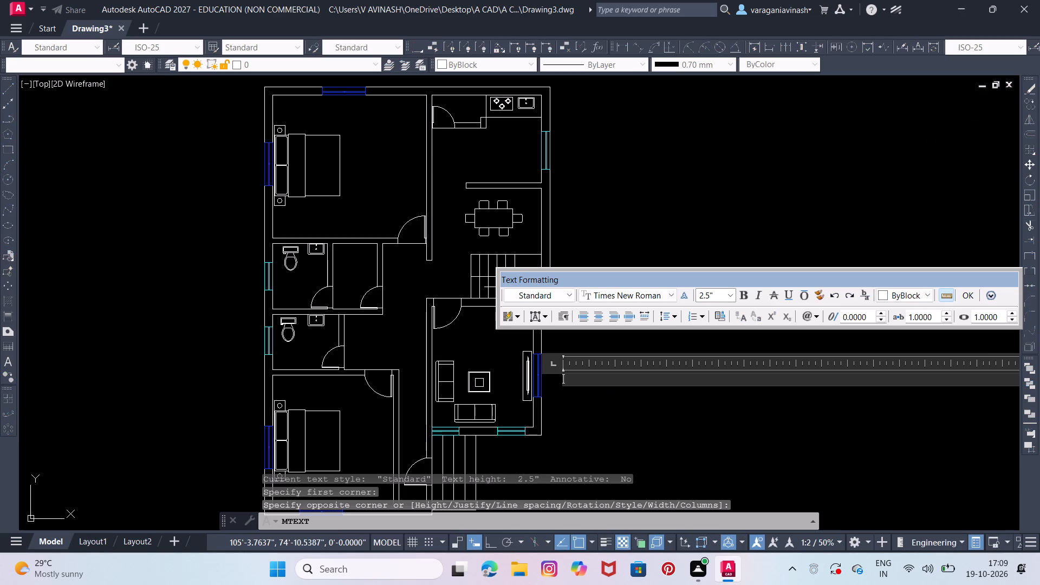
key(e)
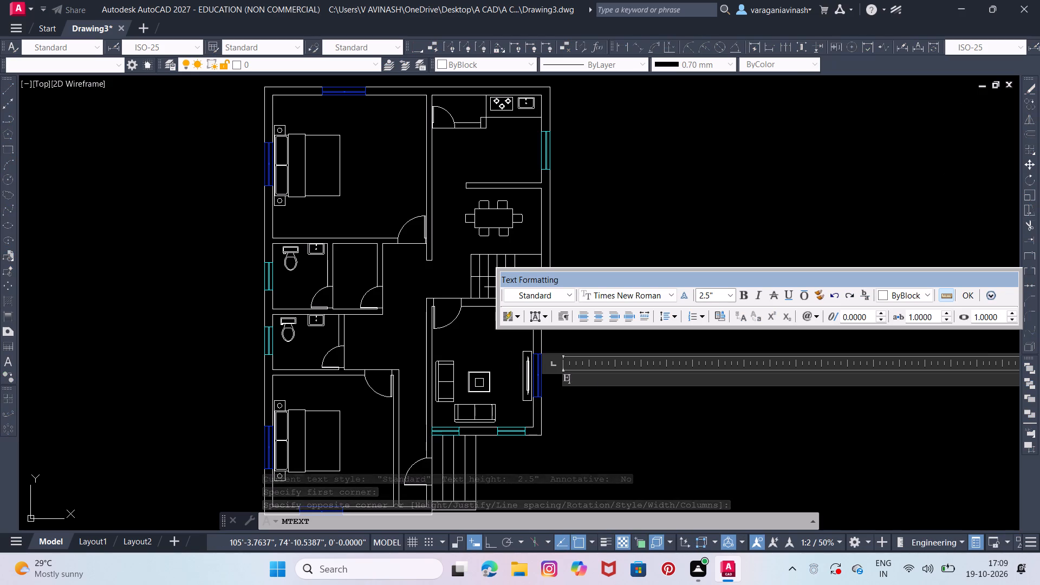
key(BackSpace)
key(w)
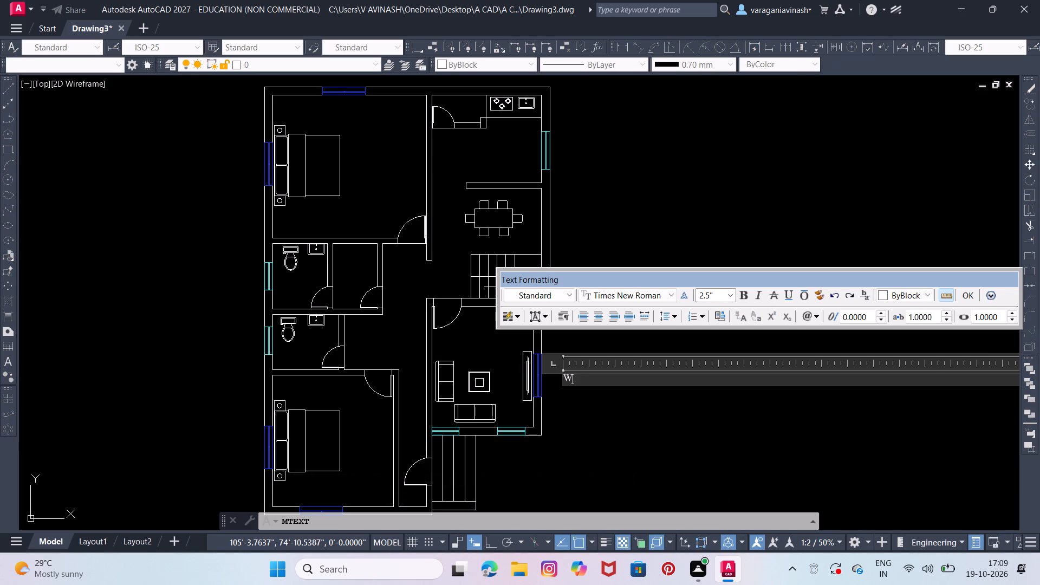
key(1)
click(576, 431)
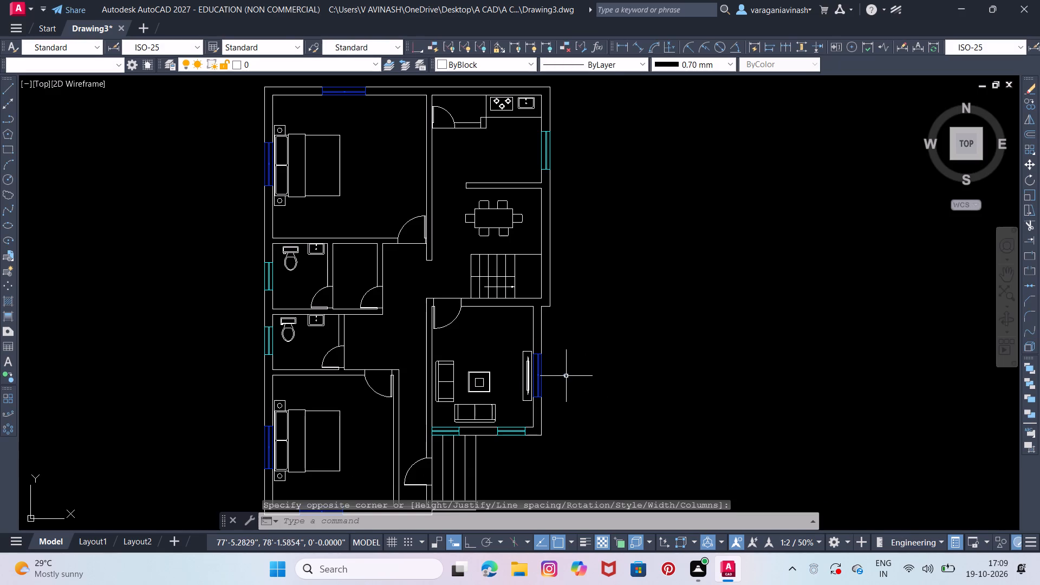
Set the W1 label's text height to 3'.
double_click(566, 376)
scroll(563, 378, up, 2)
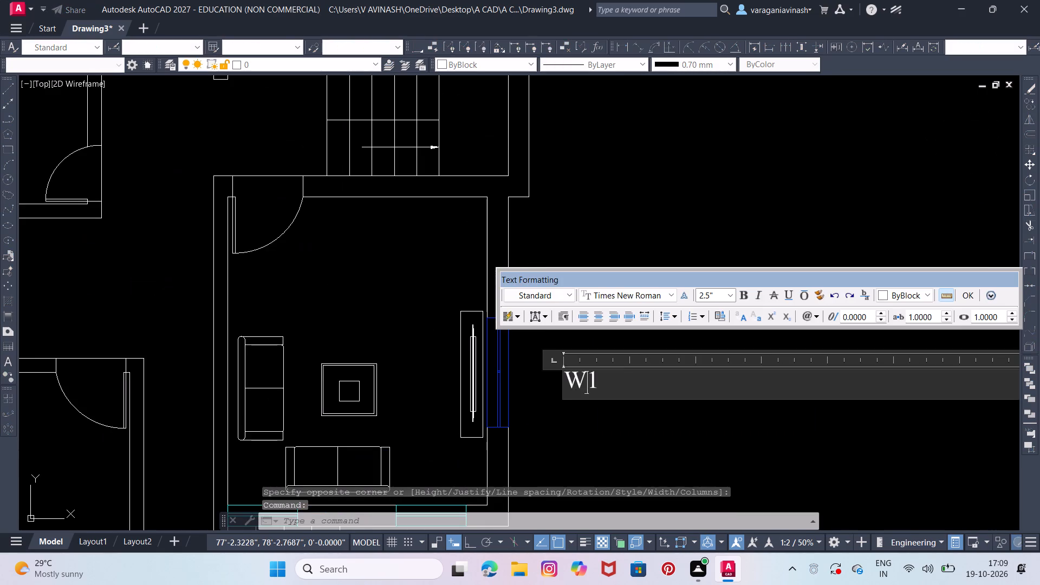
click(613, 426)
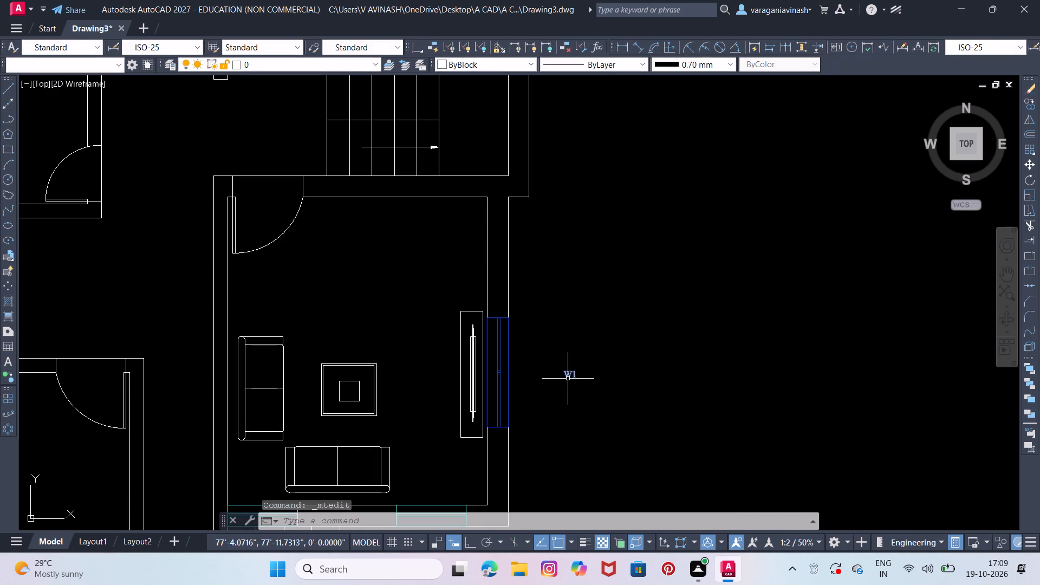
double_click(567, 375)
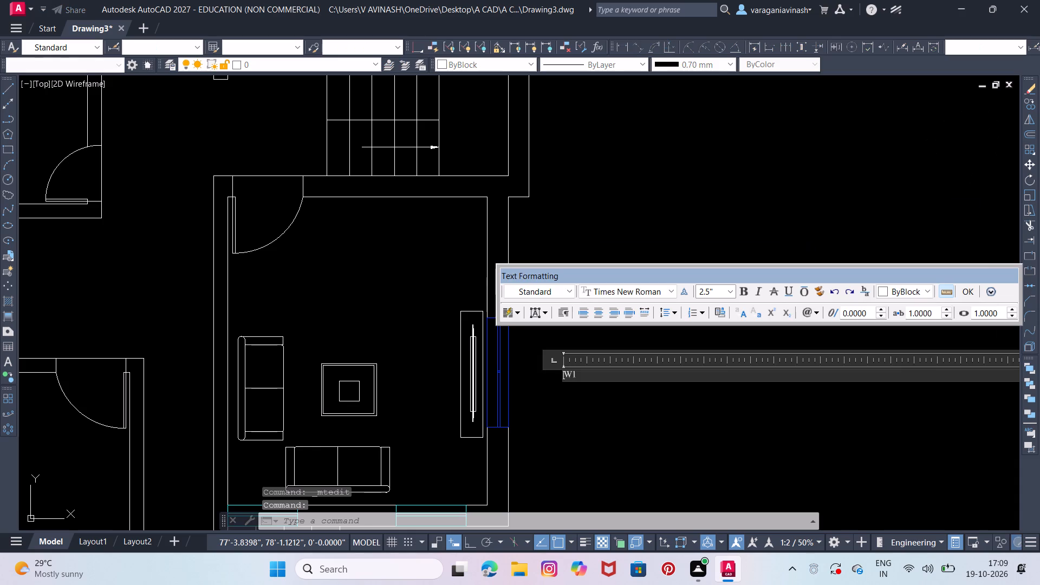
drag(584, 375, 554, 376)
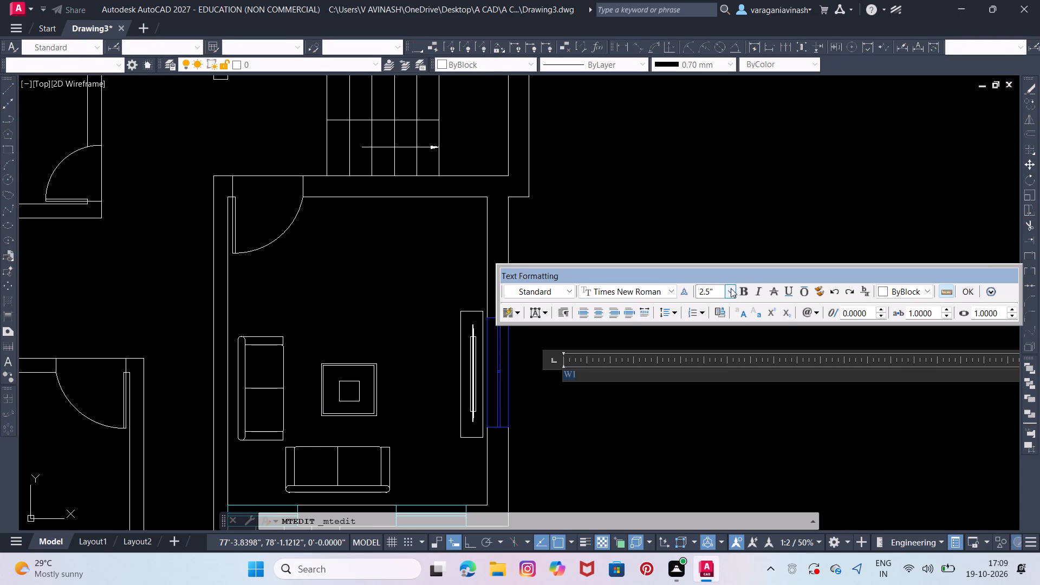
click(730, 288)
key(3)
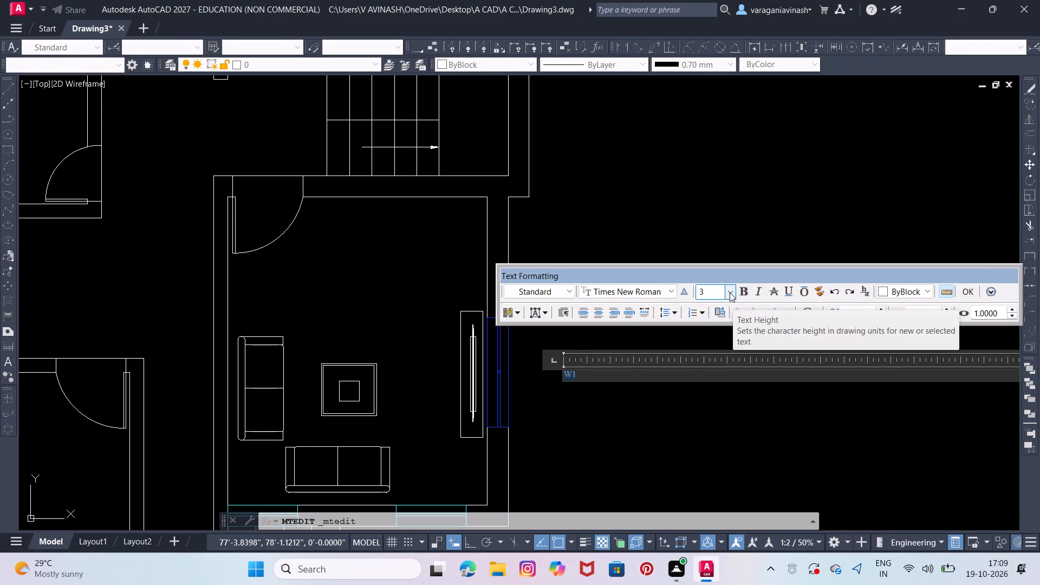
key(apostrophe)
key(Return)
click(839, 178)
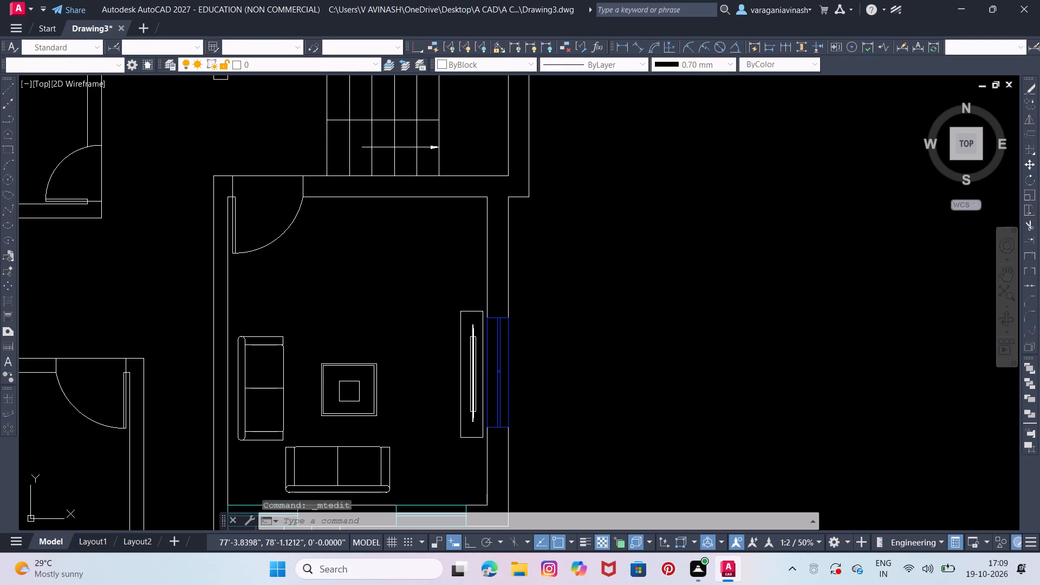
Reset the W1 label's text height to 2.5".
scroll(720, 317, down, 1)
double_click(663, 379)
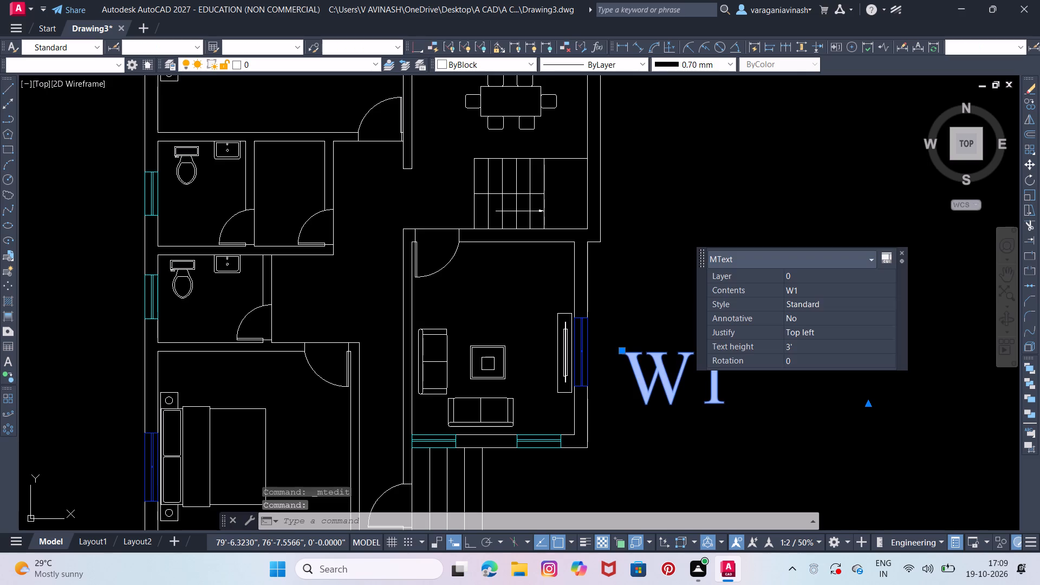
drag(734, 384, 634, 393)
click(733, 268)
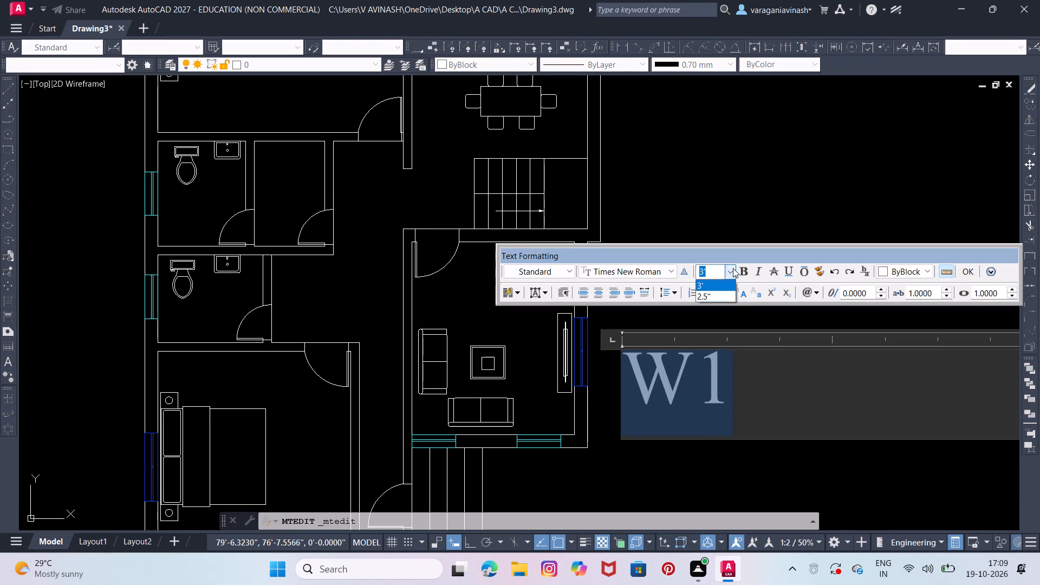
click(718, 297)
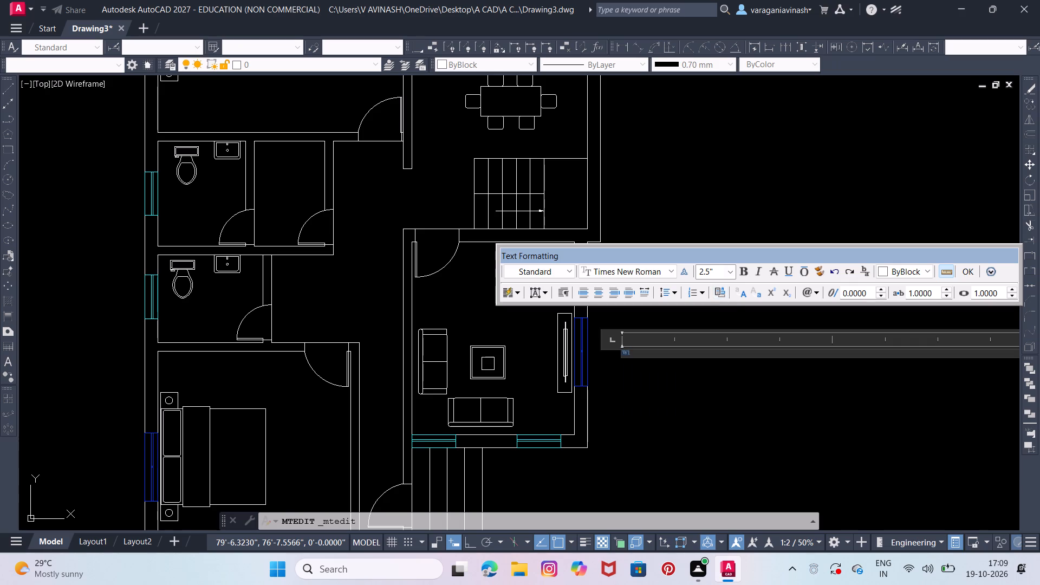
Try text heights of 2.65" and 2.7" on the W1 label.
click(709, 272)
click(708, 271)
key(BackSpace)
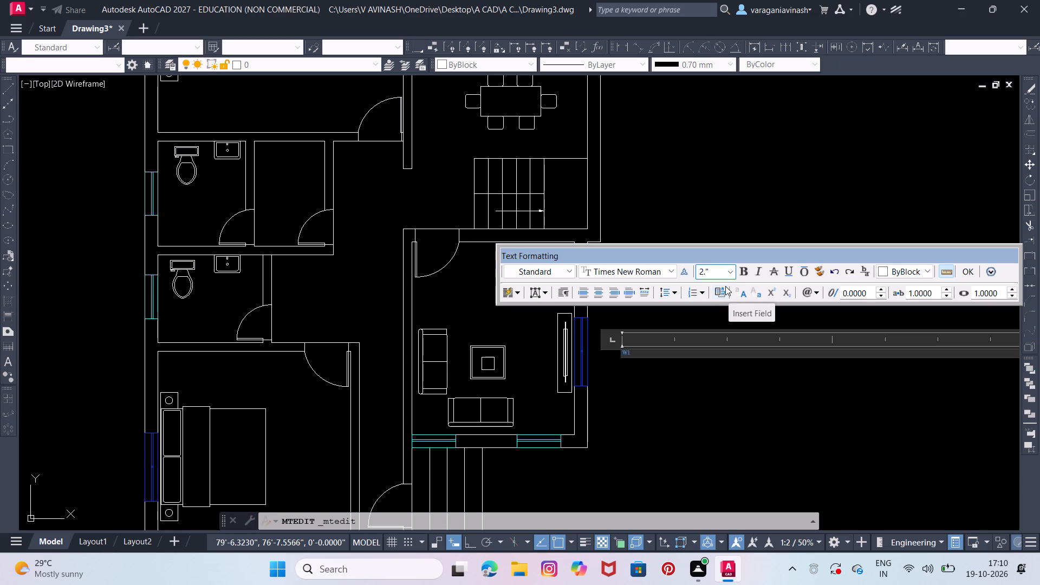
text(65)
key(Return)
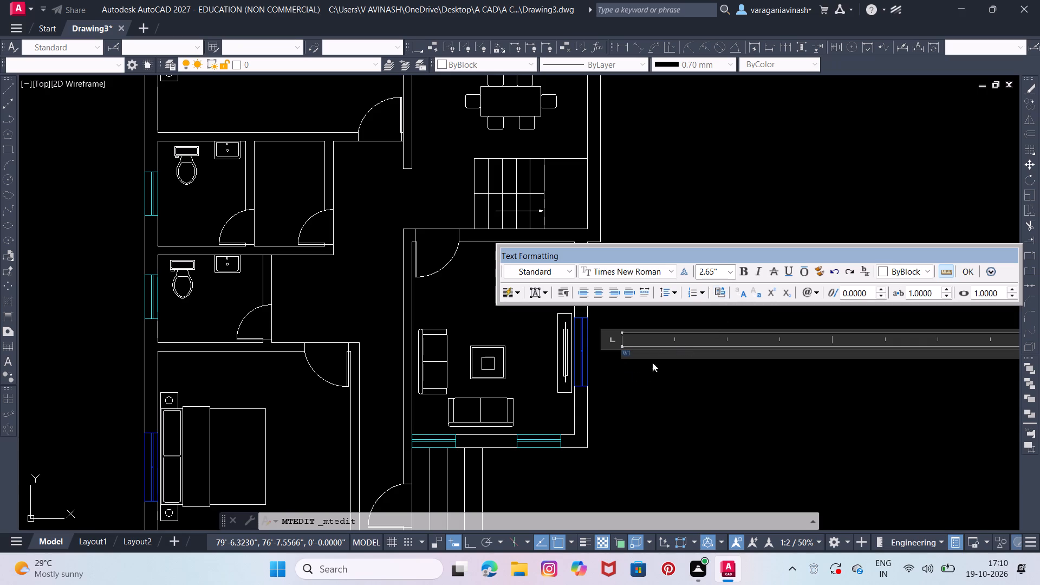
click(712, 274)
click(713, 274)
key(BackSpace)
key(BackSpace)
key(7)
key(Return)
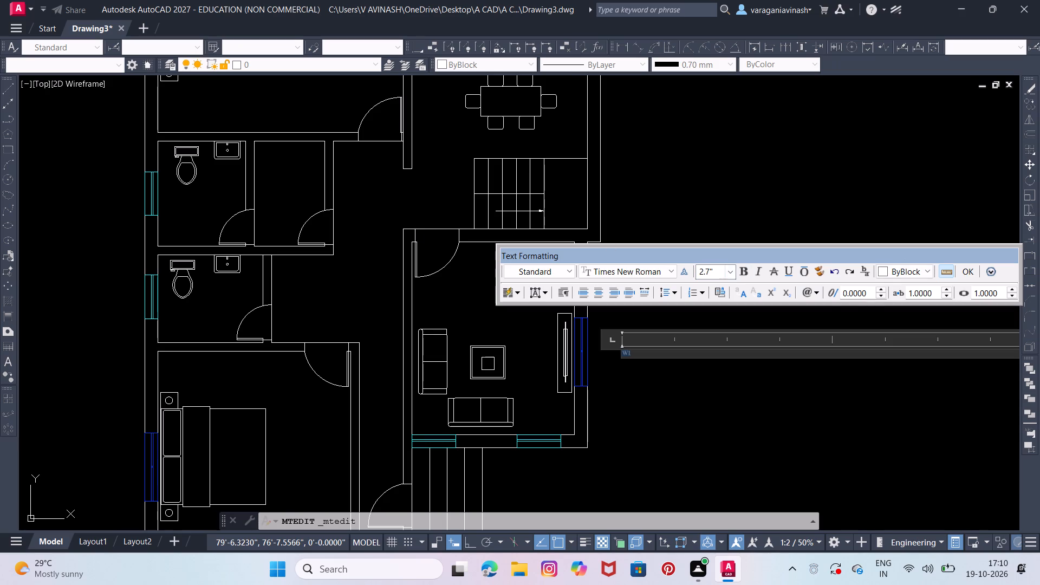
Set the W1 label's text height to 2.9".
click(707, 273)
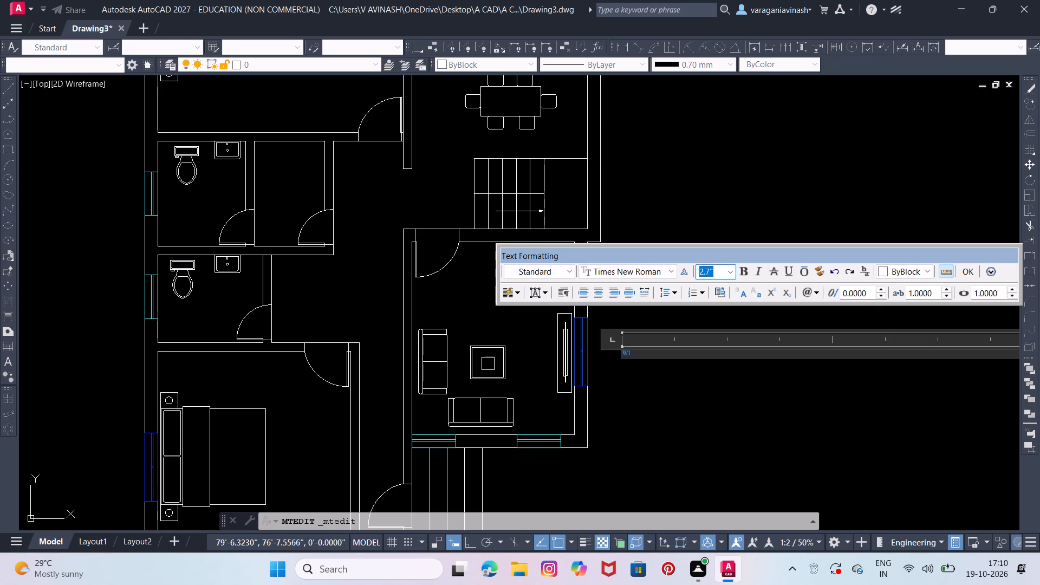
click(706, 271)
click(710, 270)
key(BackSpace)
key(9)
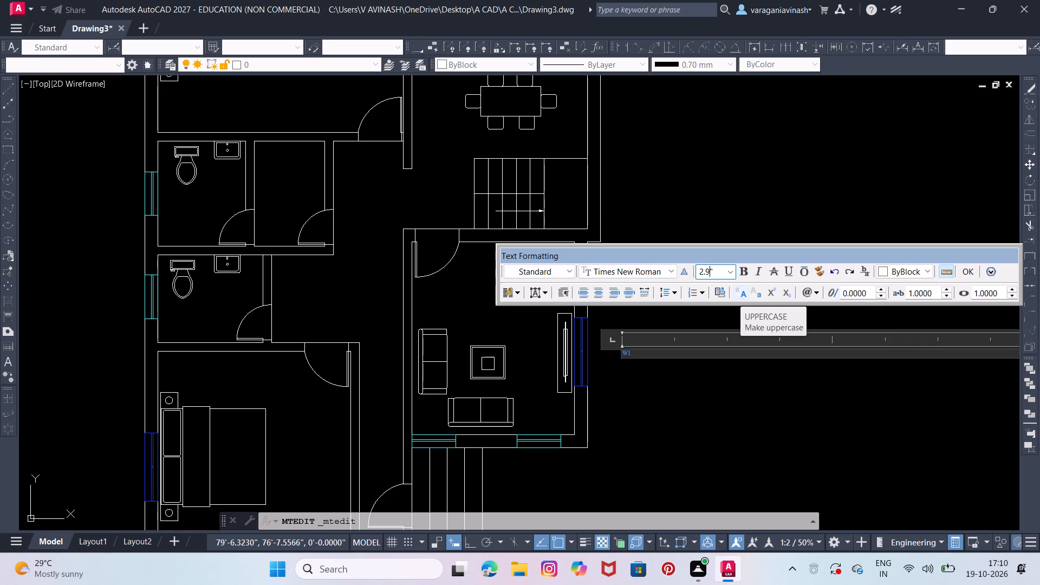
key(Return)
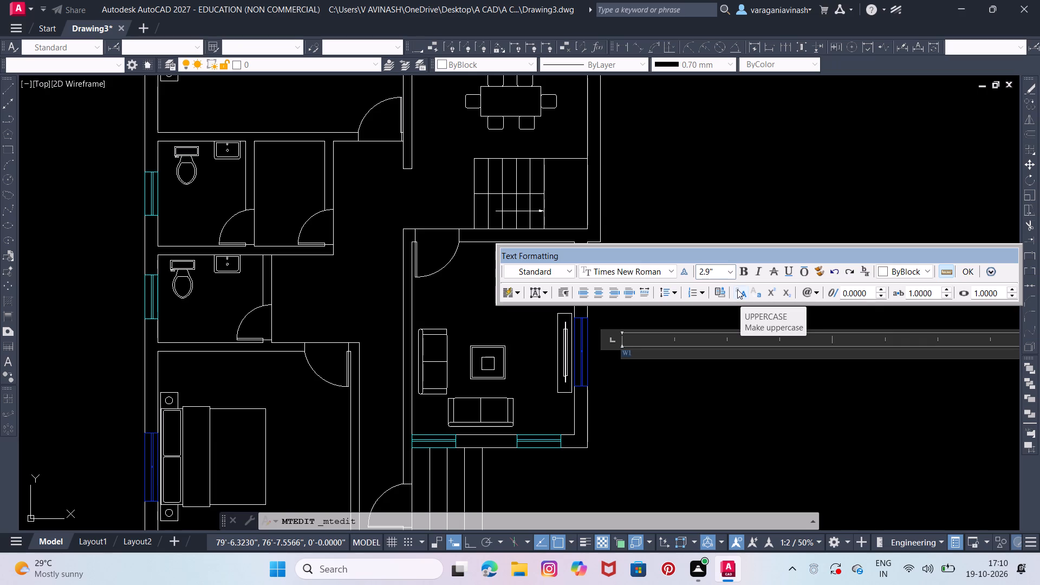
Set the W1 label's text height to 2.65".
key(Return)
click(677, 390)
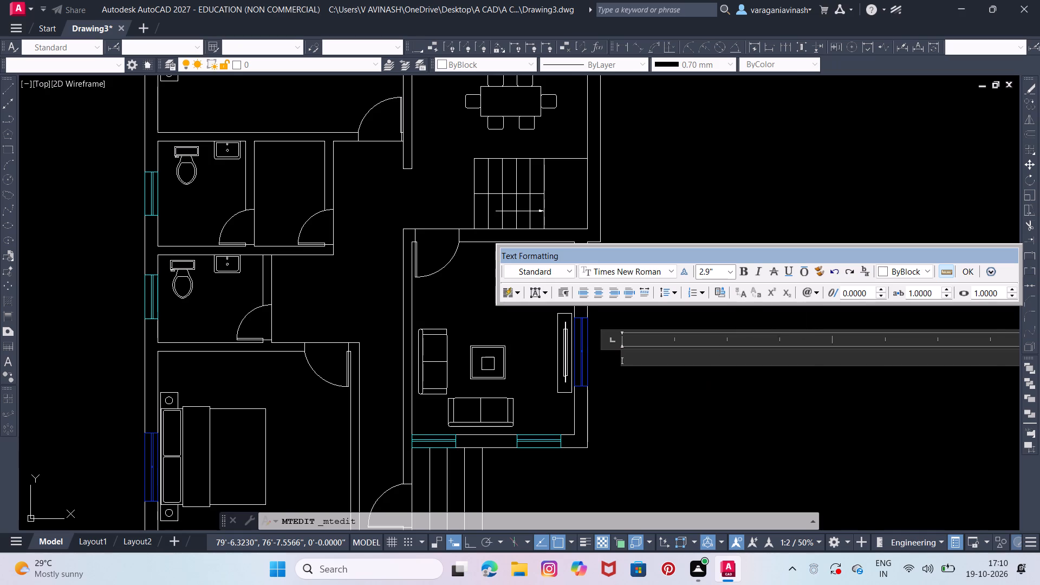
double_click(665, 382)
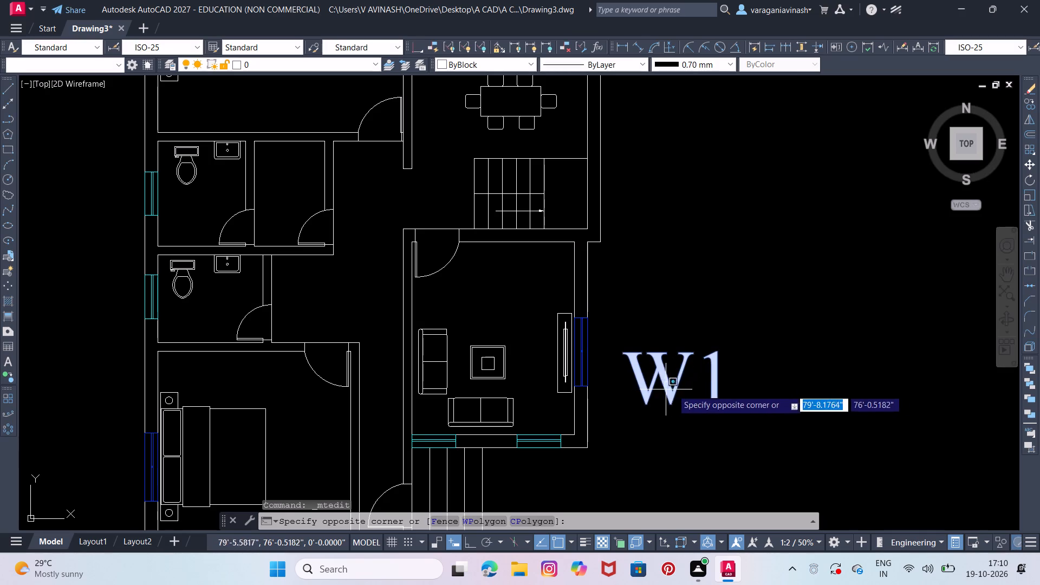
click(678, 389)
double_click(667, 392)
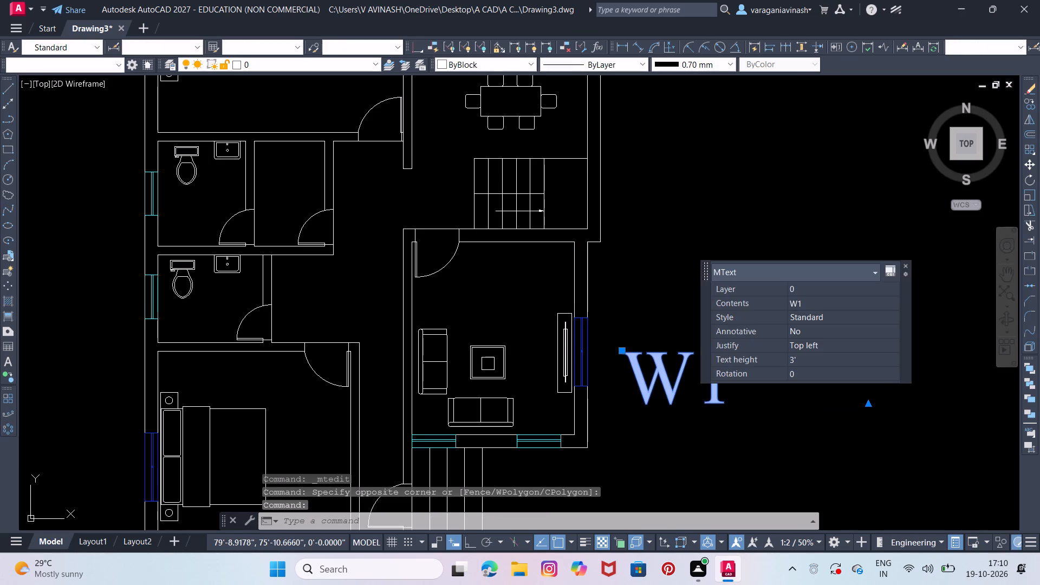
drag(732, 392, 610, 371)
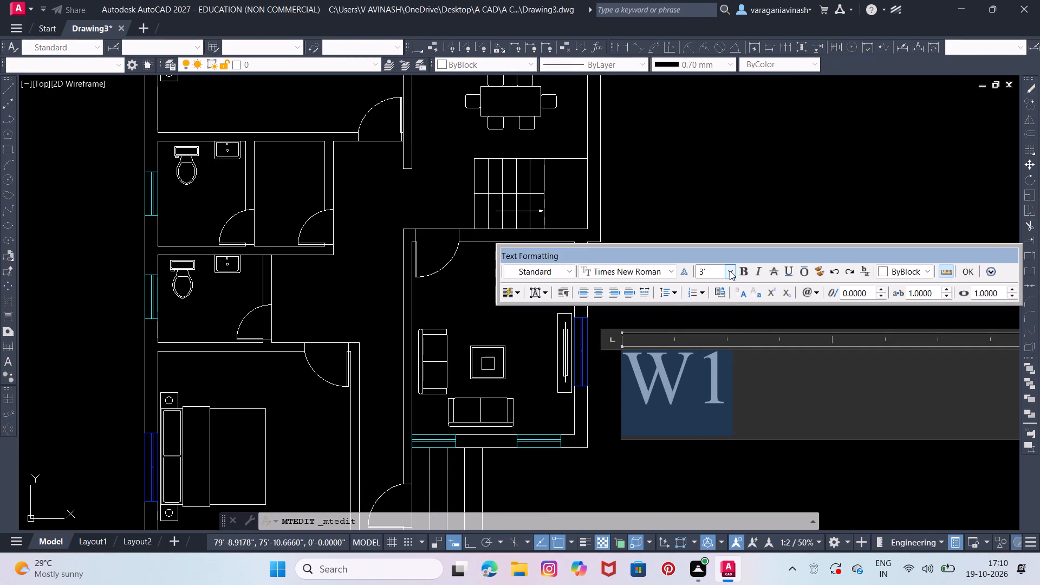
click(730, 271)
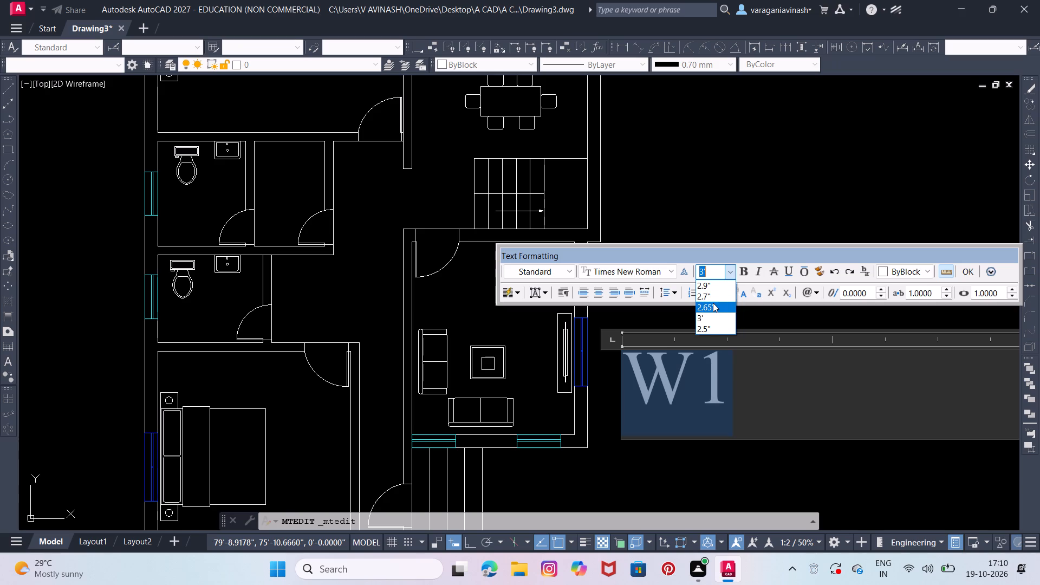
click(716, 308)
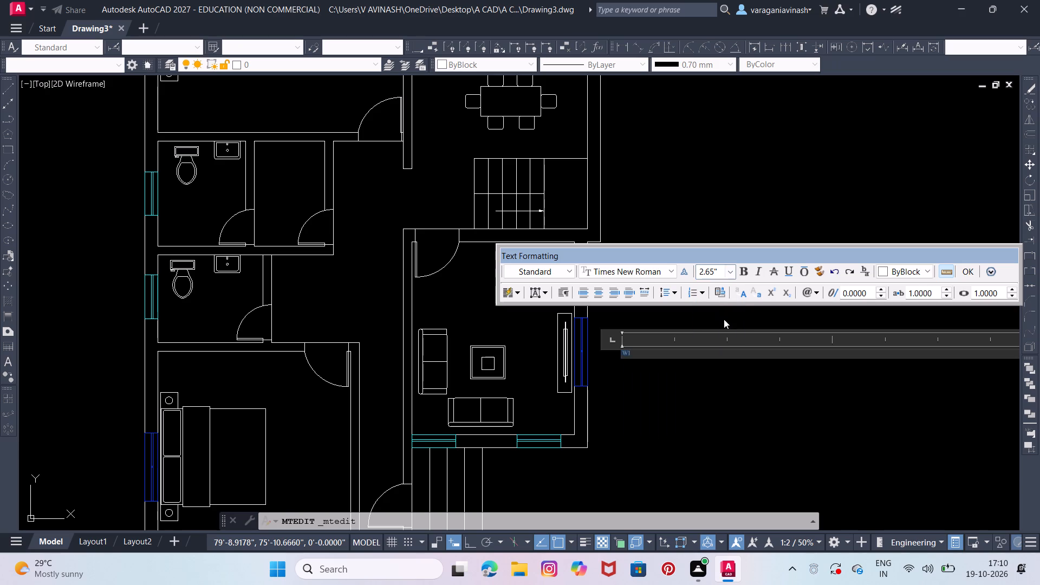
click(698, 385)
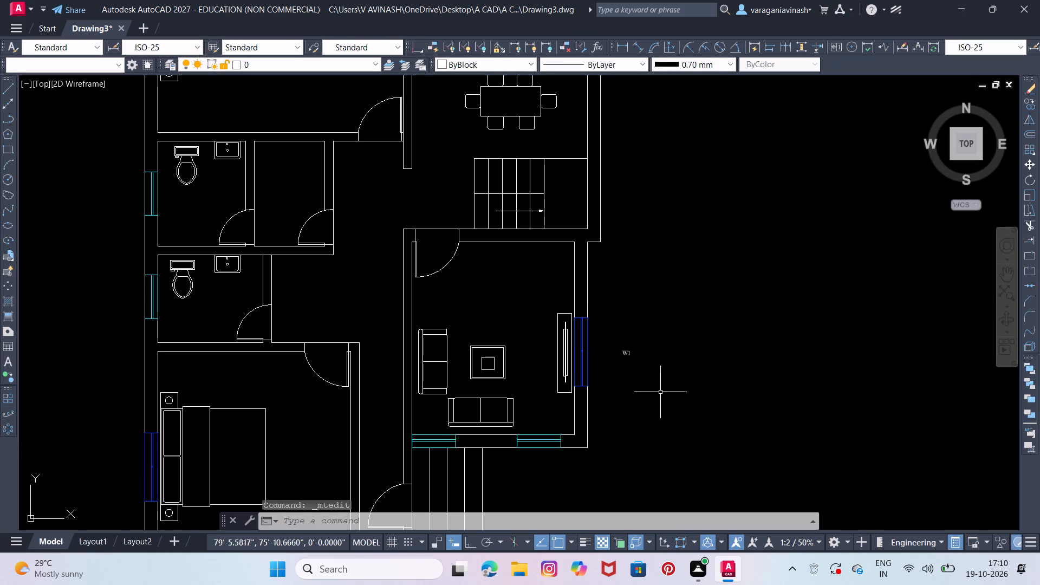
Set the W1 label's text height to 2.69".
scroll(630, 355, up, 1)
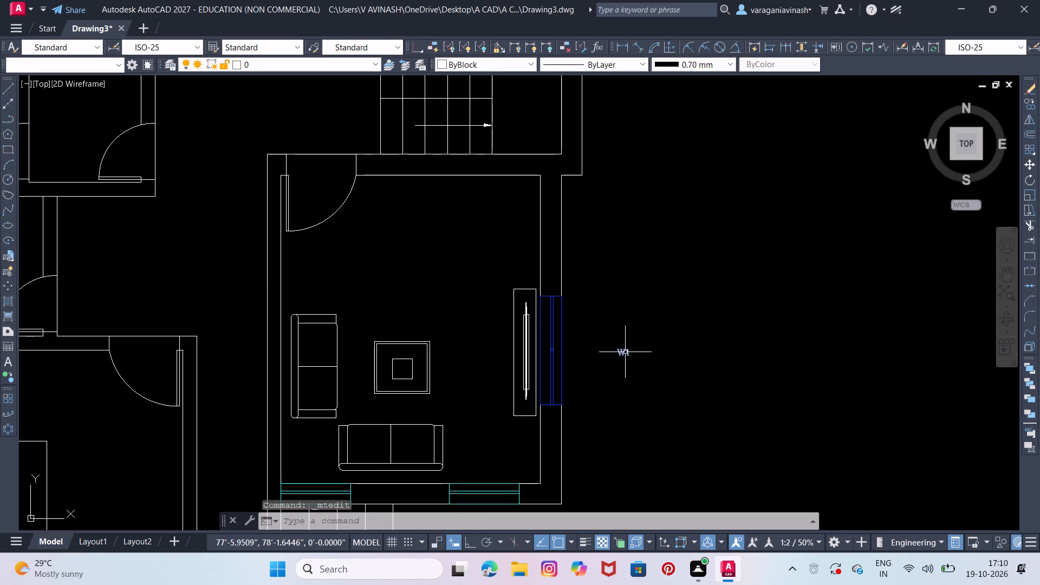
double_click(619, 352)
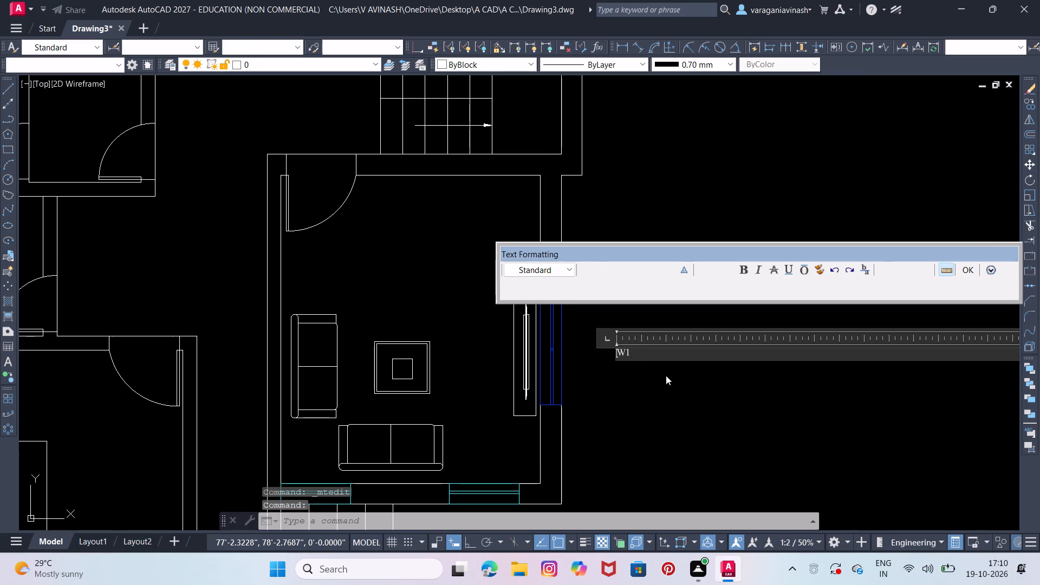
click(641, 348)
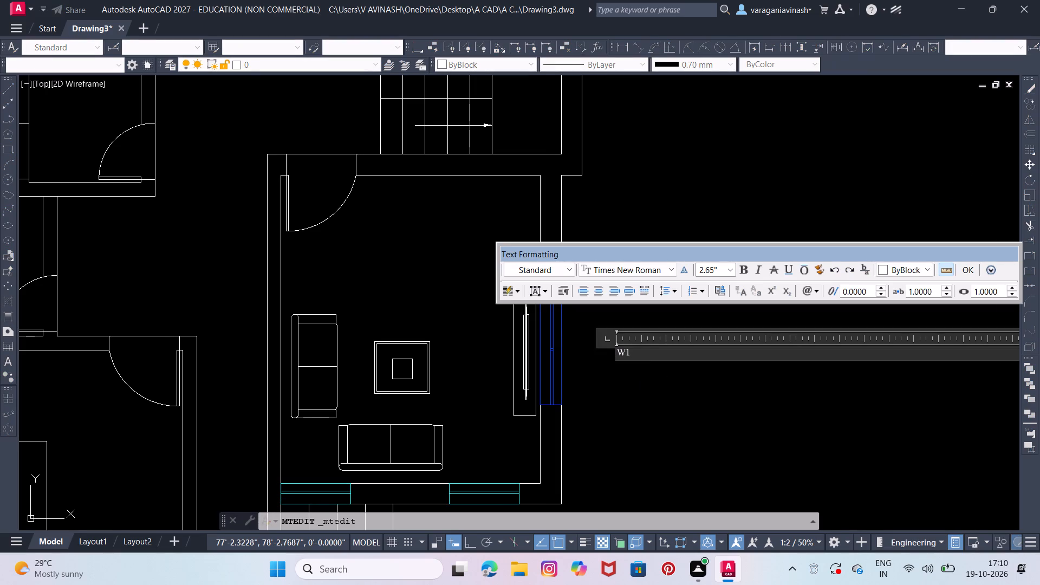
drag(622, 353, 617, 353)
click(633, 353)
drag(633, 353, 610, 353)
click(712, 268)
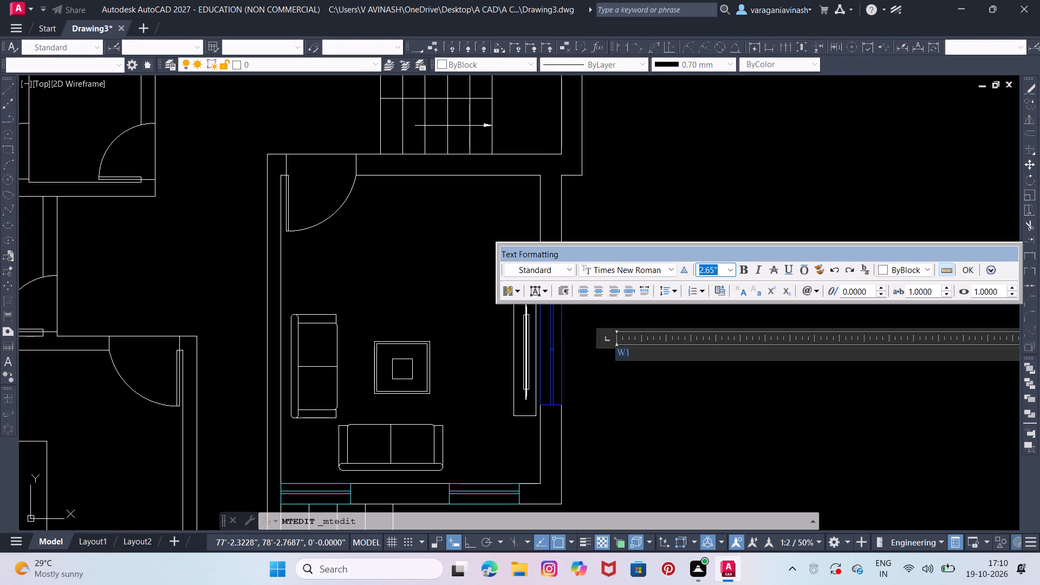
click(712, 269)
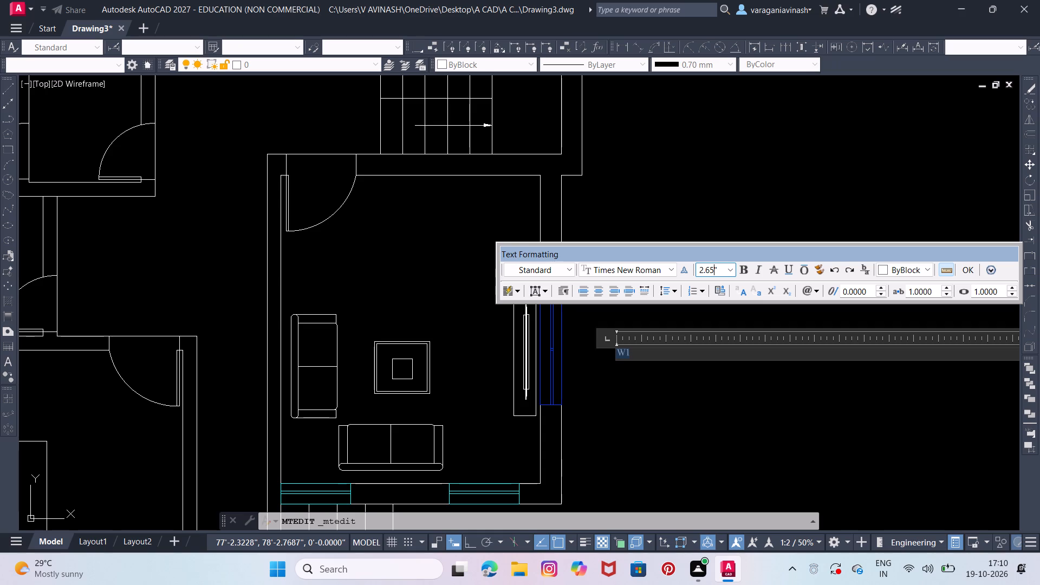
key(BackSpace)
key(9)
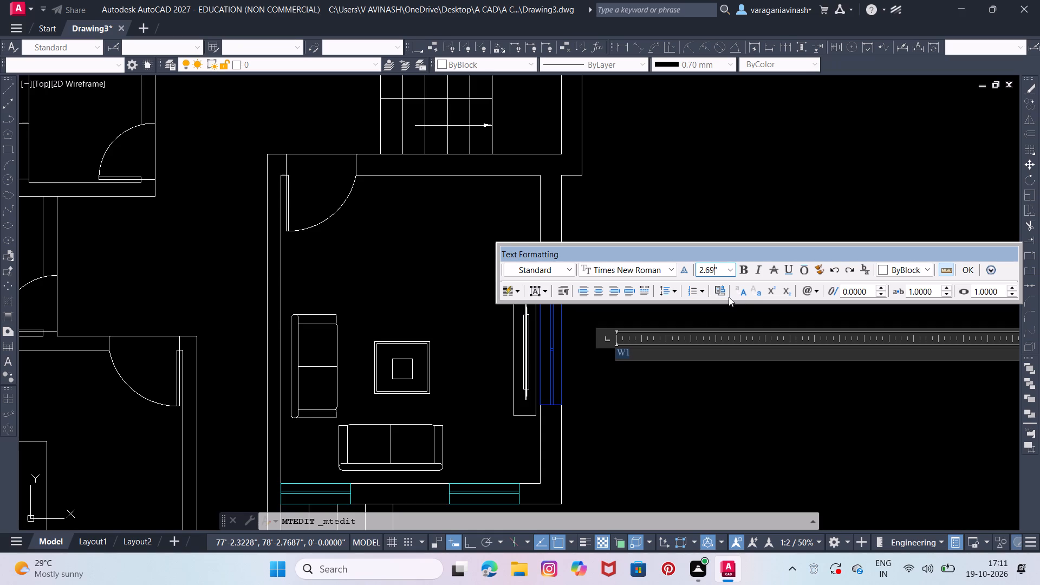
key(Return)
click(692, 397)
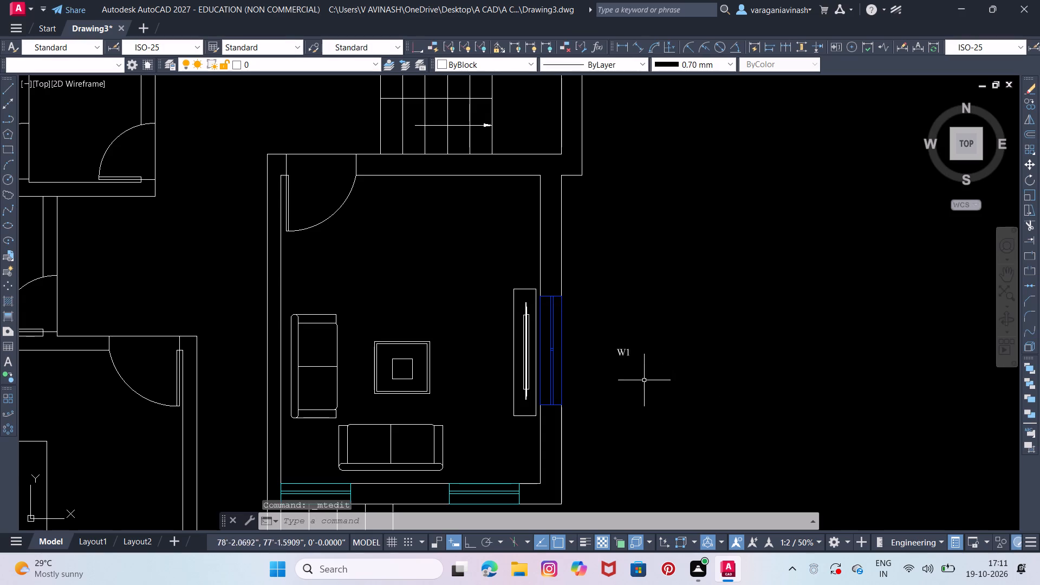
Move the W1 label closer to the blue window in the living room's outer wall.
click(621, 352)
right_drag(621, 352, 586, 346)
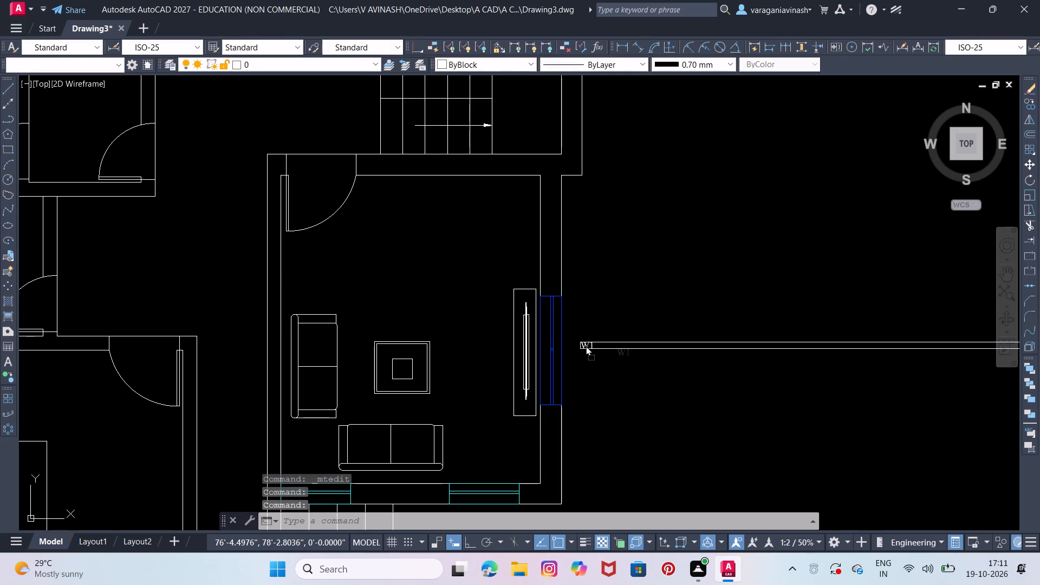
right_drag(586, 346, 587, 346)
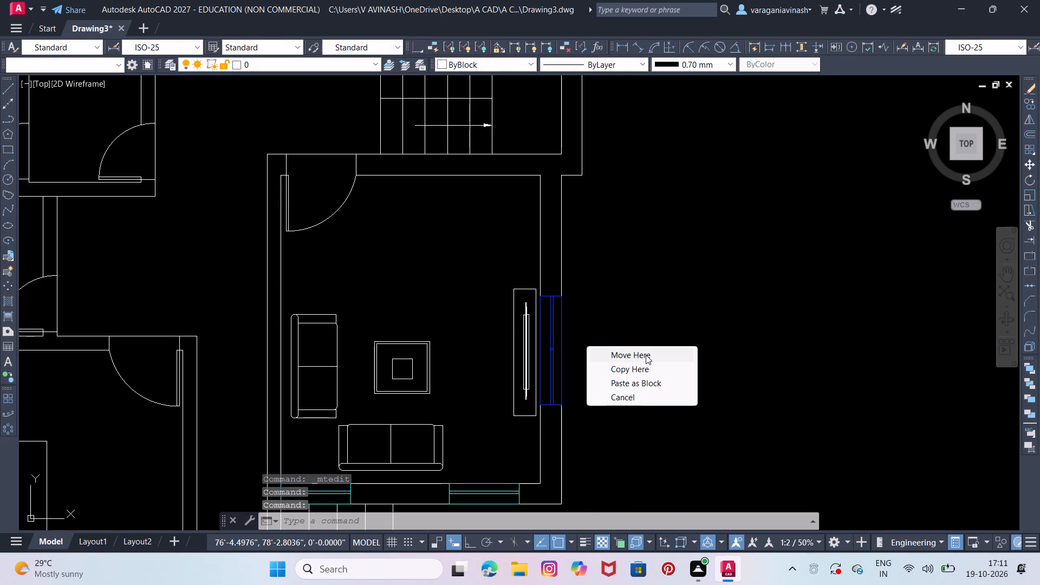
click(646, 355)
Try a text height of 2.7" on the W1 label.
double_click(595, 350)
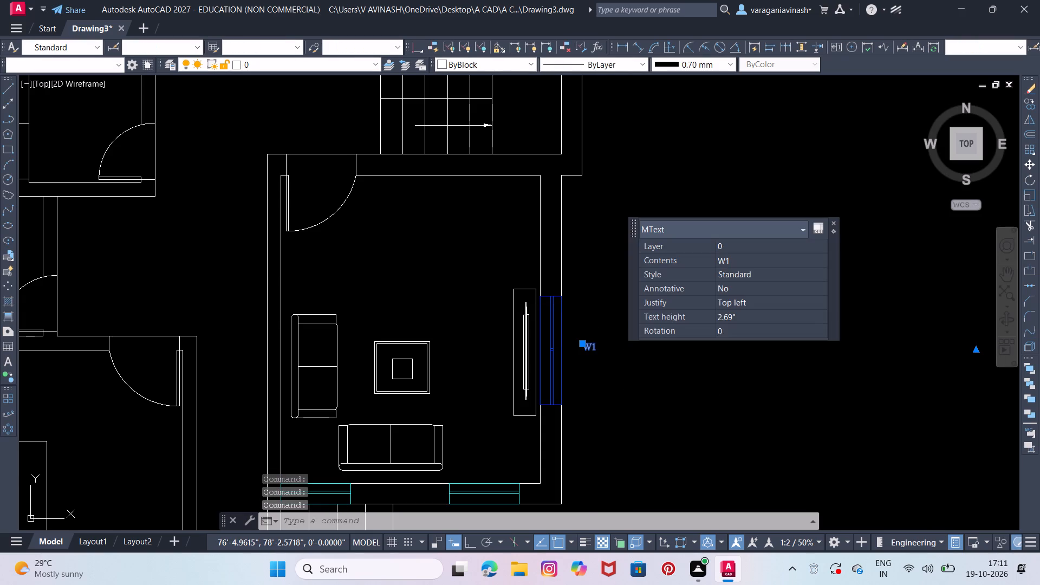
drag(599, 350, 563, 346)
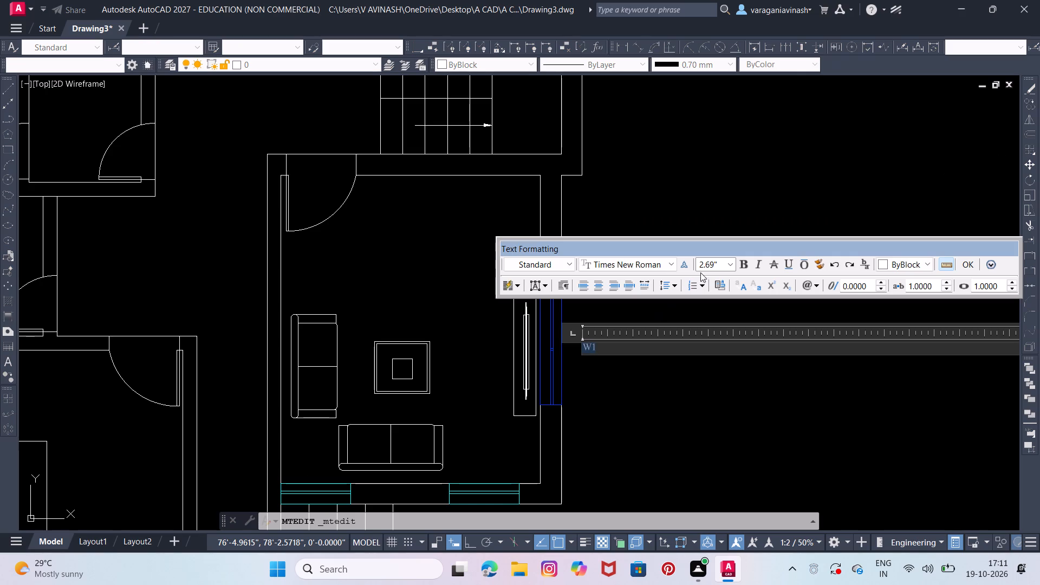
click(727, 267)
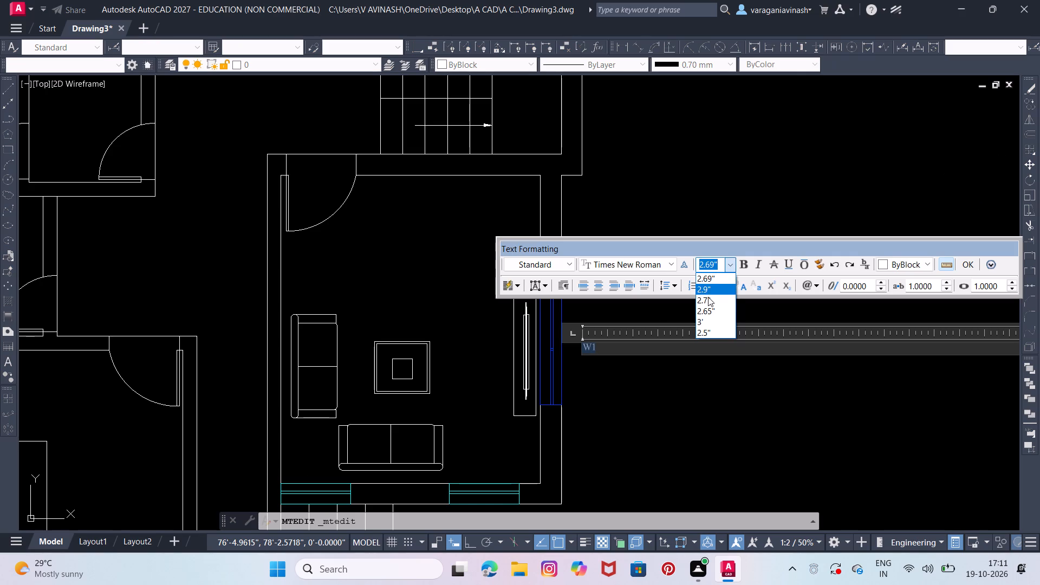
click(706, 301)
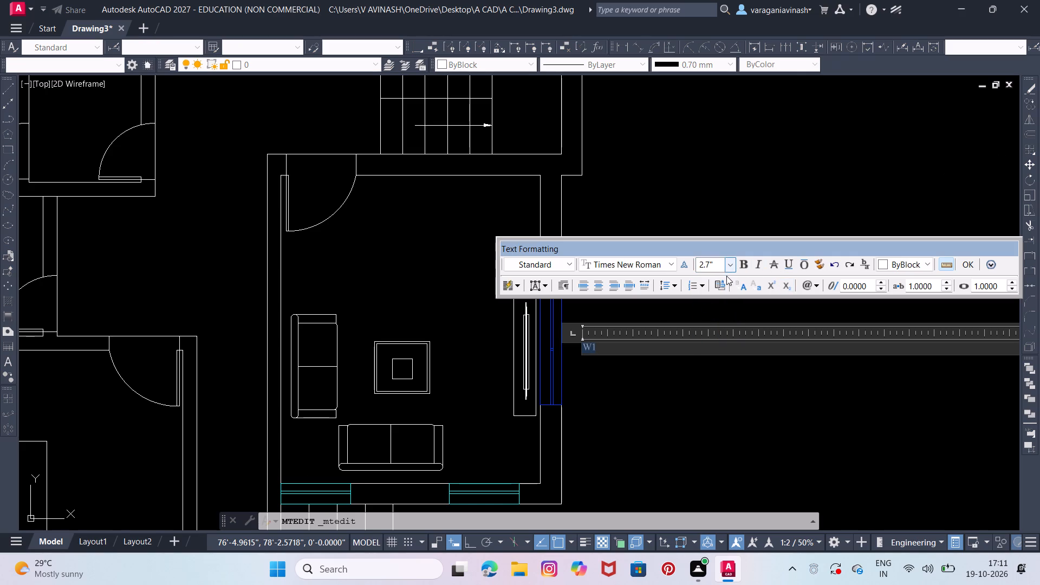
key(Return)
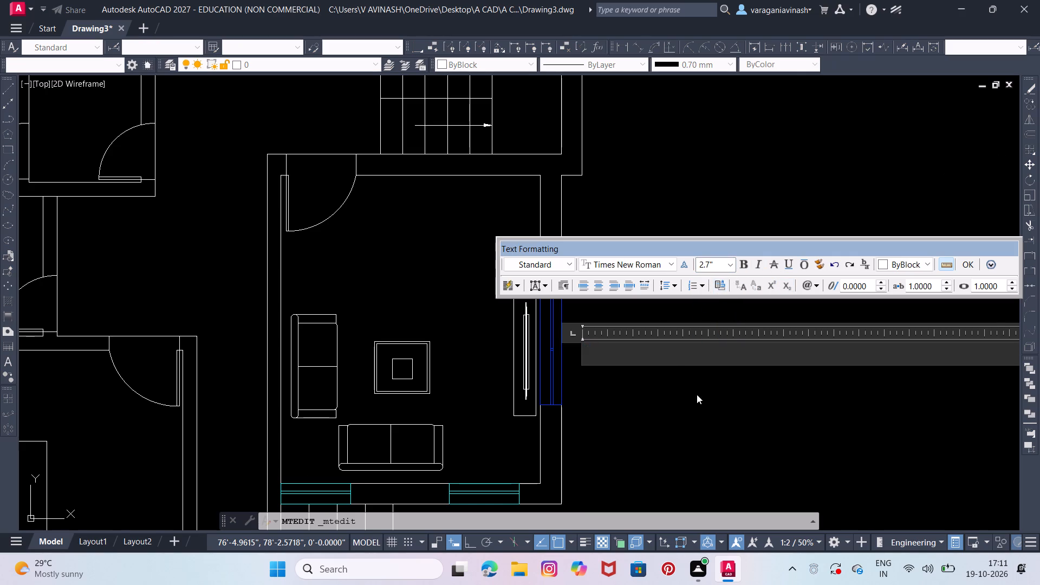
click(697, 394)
Set the W1 label's text height to 2.8".
scroll(664, 326, down, 2)
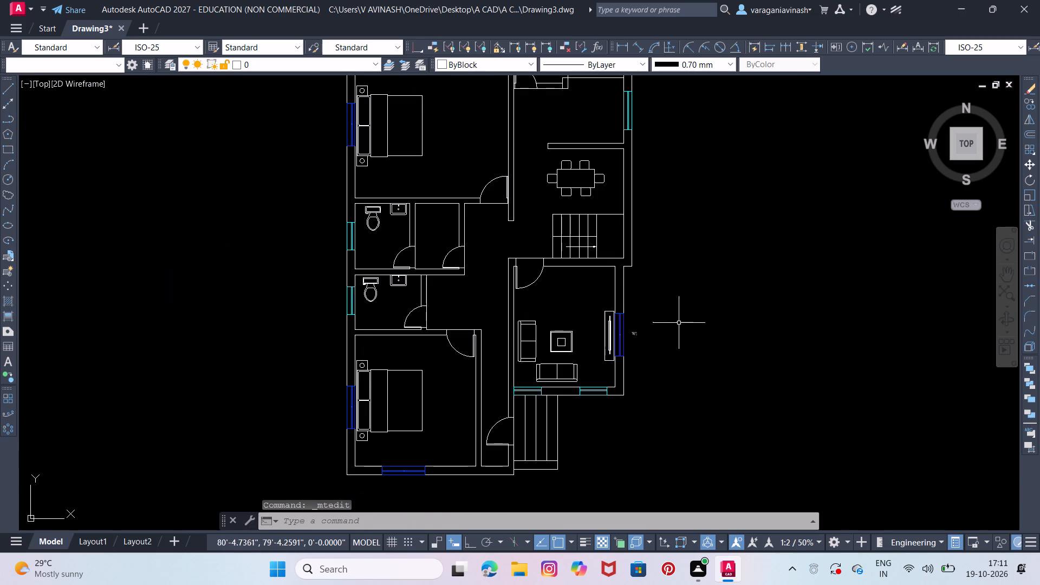
scroll(651, 330, up, 1)
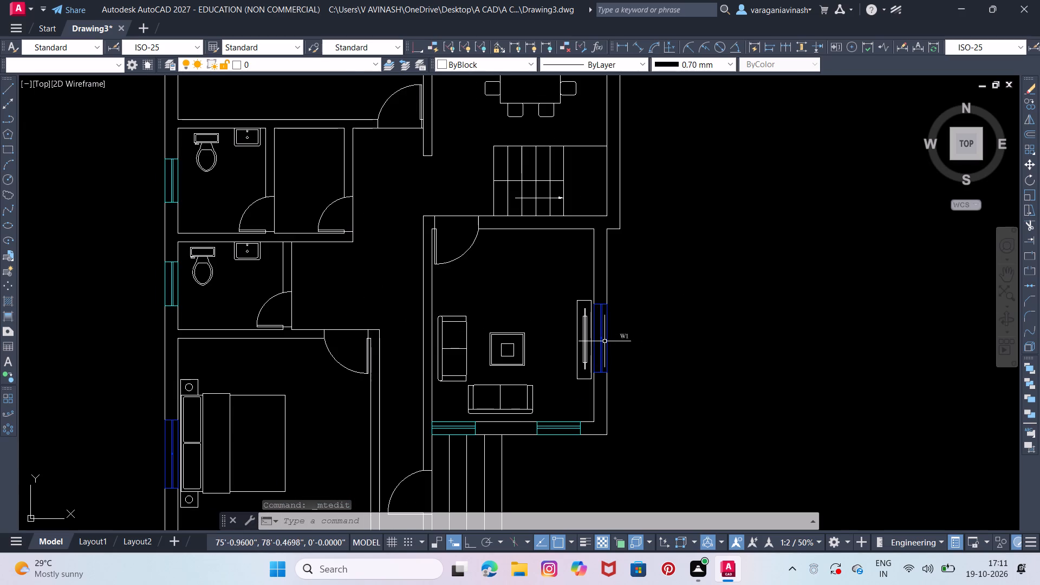
scroll(604, 341, up, 1)
click(641, 334)
scroll(641, 334, up, 1)
click(641, 334)
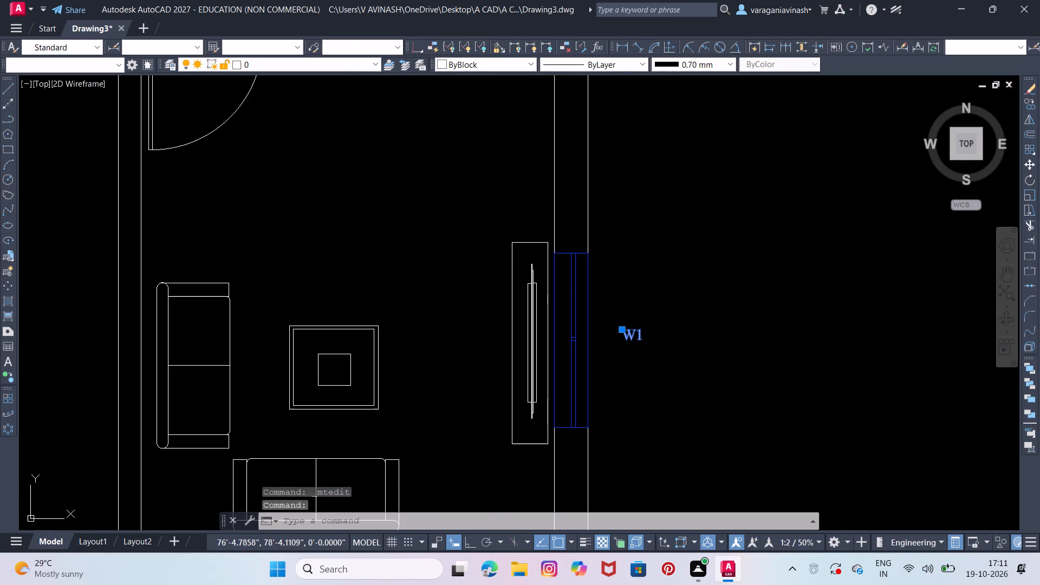
drag(643, 337, 600, 335)
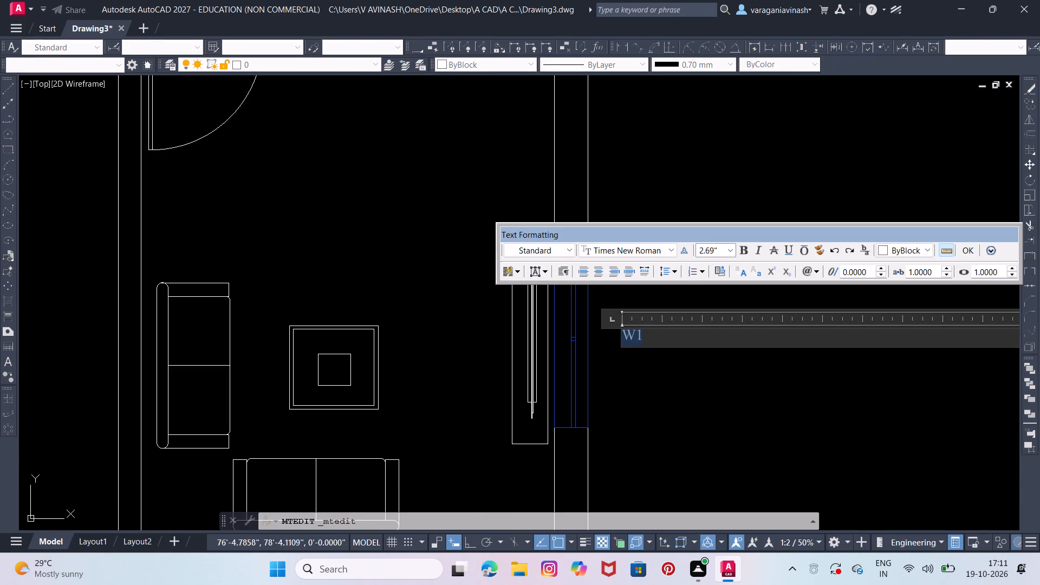
click(714, 251)
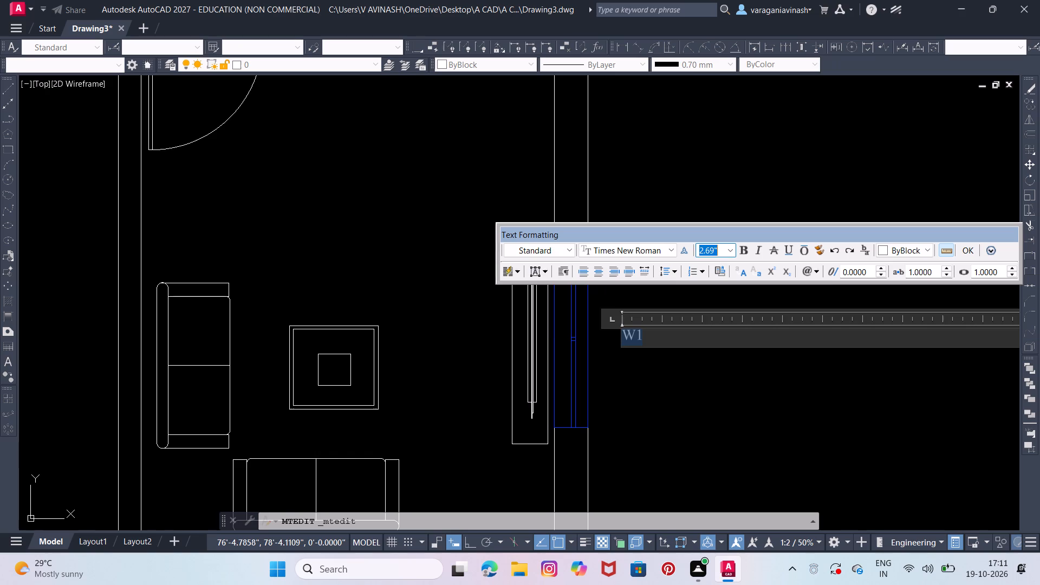
click(714, 252)
key(BackSpace)
key(BackSpace)
key(8)
key(Return)
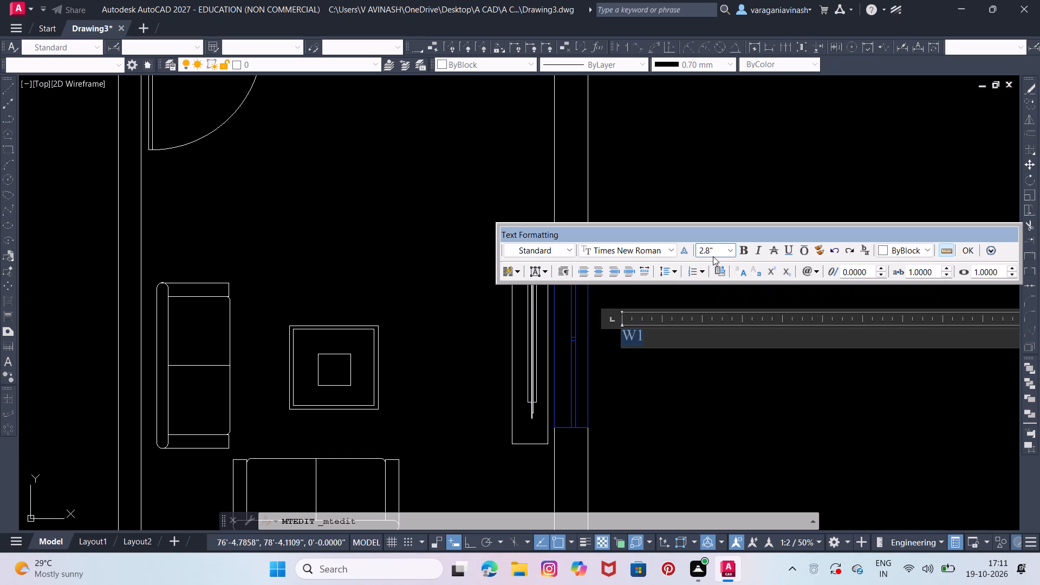
click(692, 372)
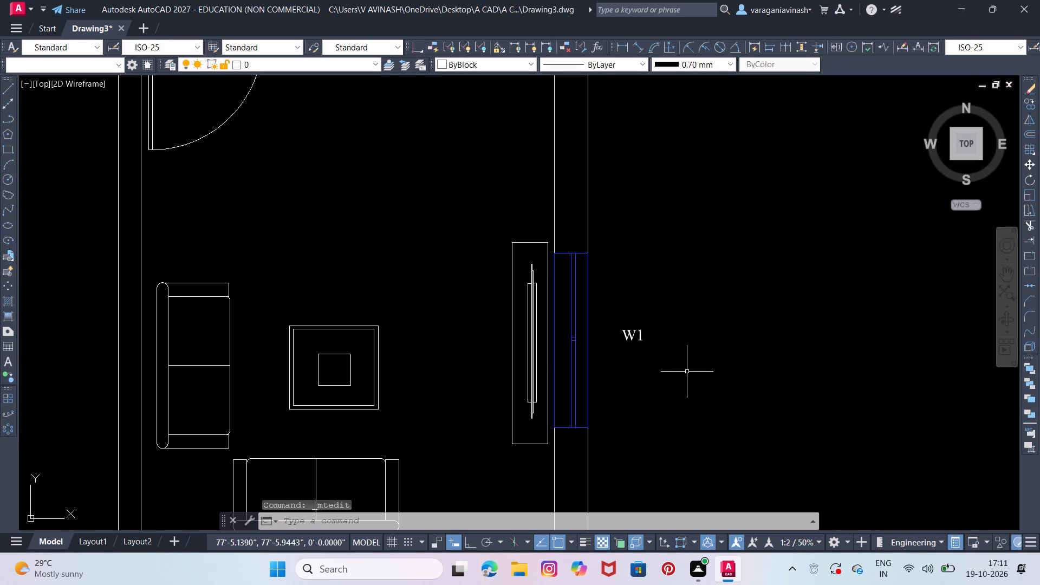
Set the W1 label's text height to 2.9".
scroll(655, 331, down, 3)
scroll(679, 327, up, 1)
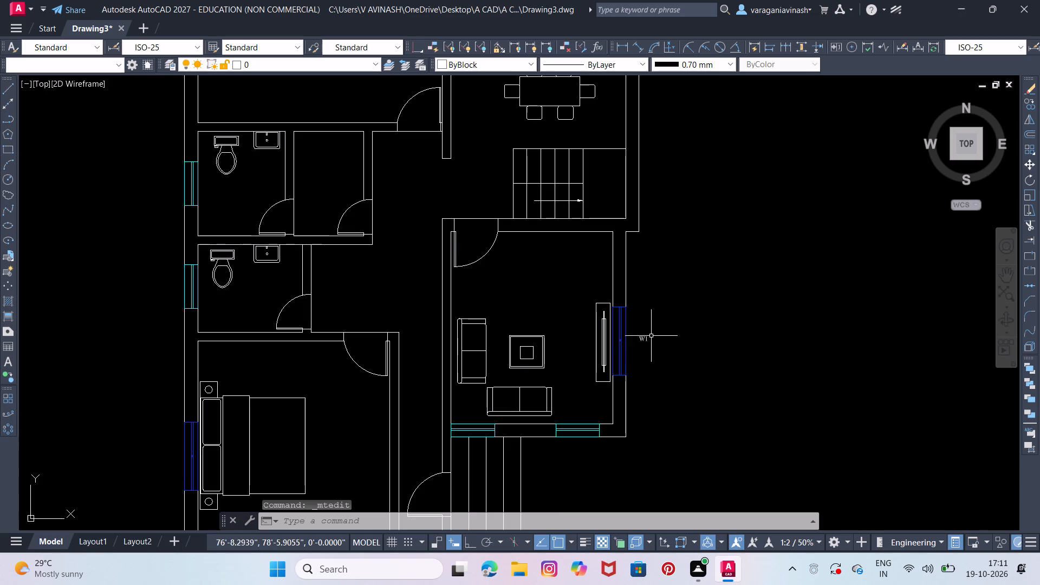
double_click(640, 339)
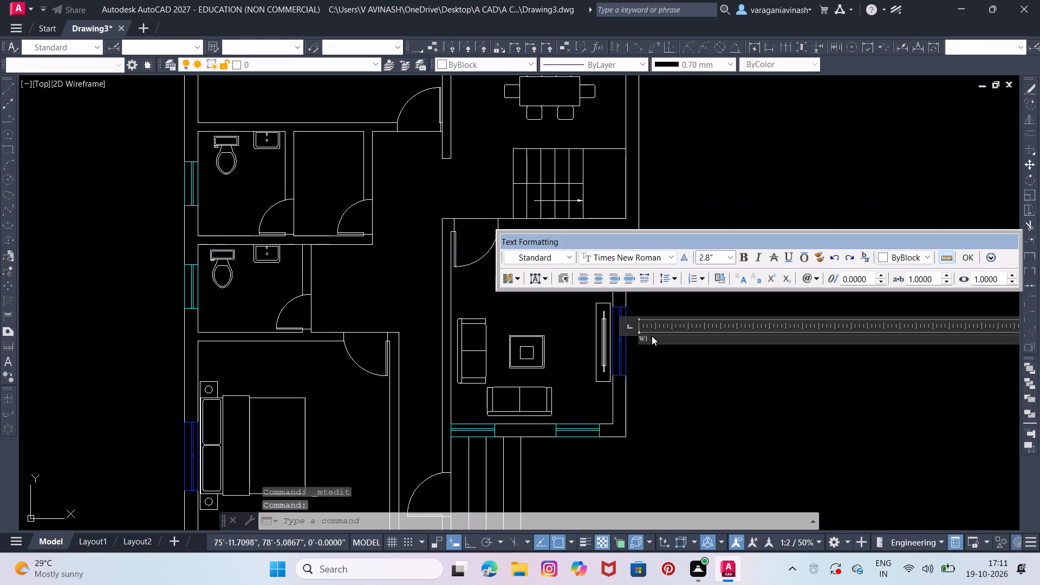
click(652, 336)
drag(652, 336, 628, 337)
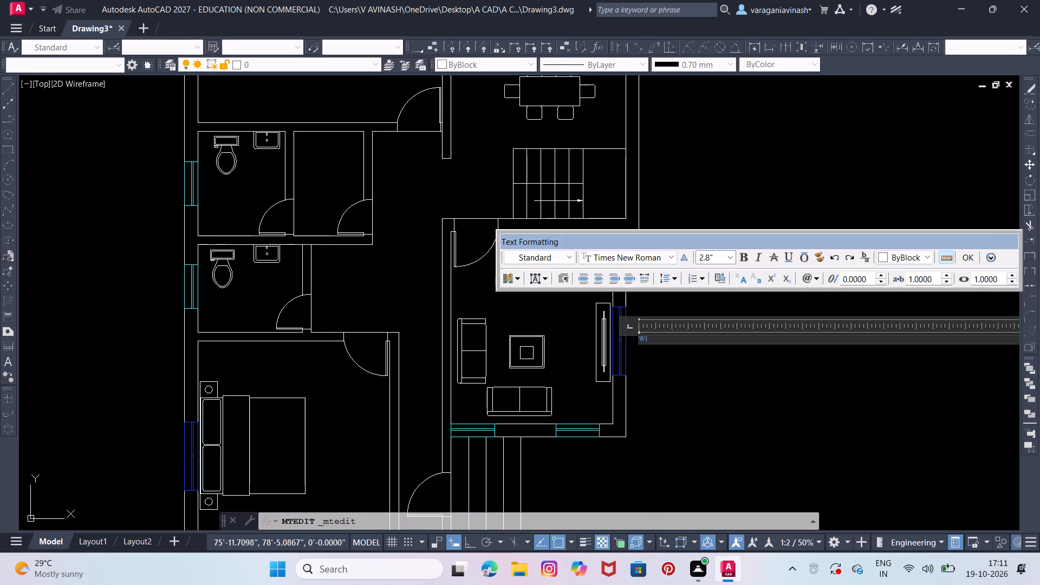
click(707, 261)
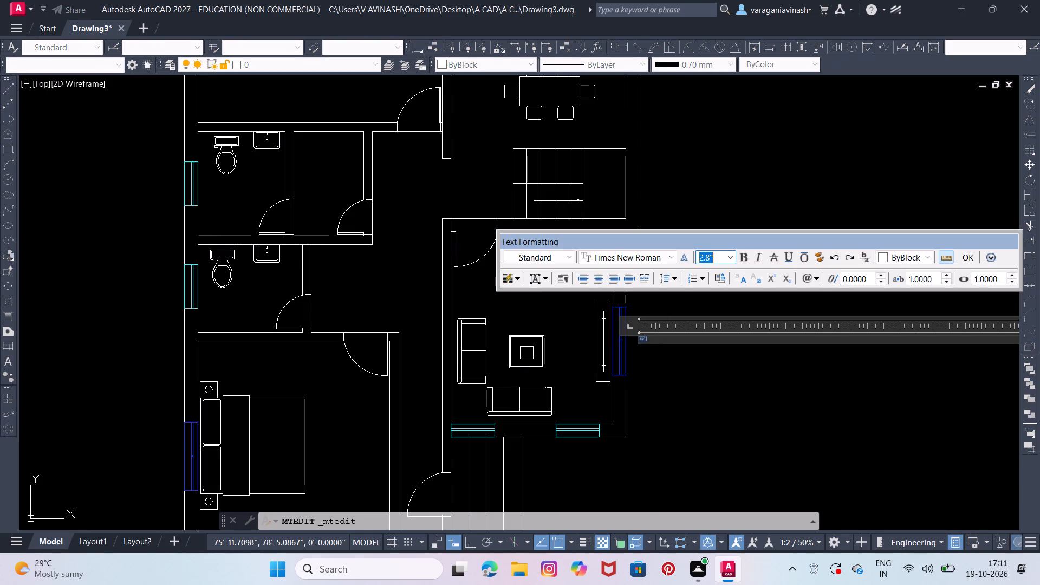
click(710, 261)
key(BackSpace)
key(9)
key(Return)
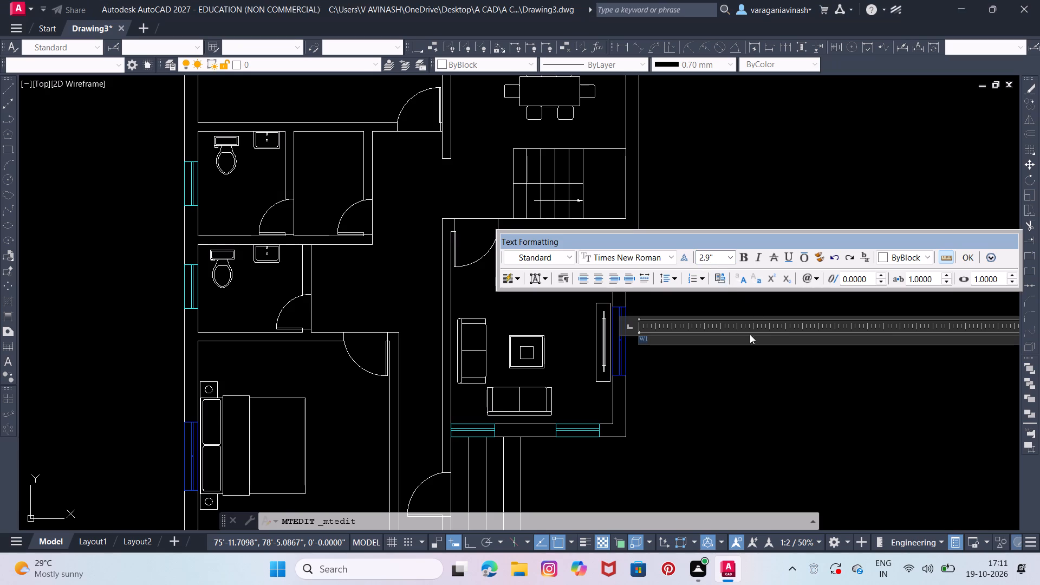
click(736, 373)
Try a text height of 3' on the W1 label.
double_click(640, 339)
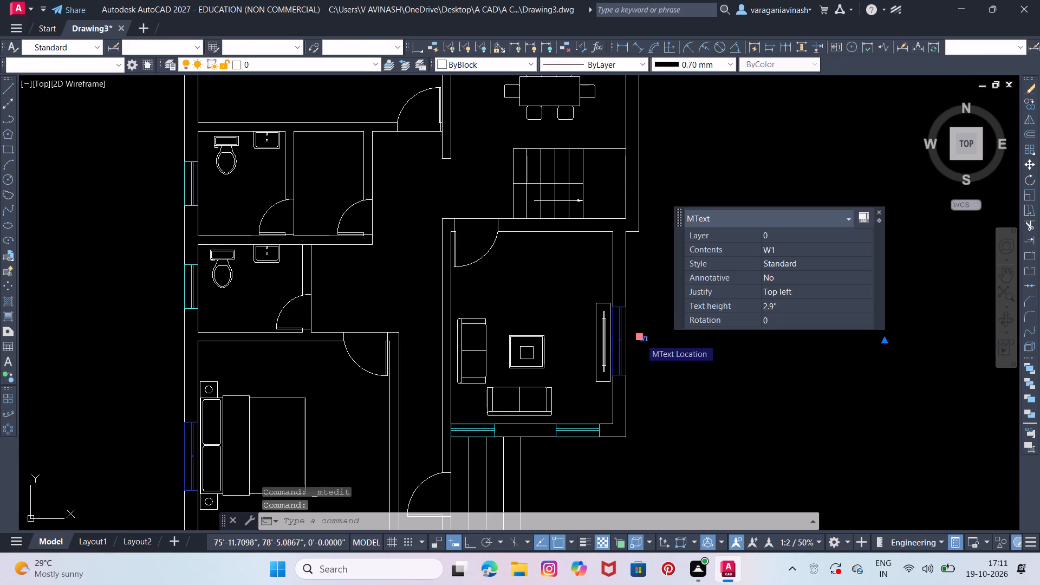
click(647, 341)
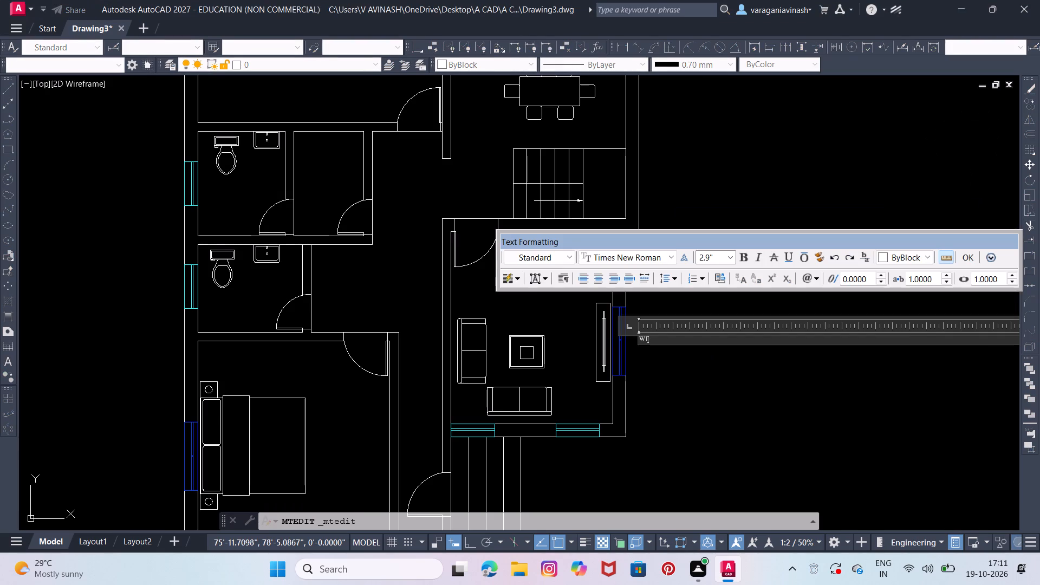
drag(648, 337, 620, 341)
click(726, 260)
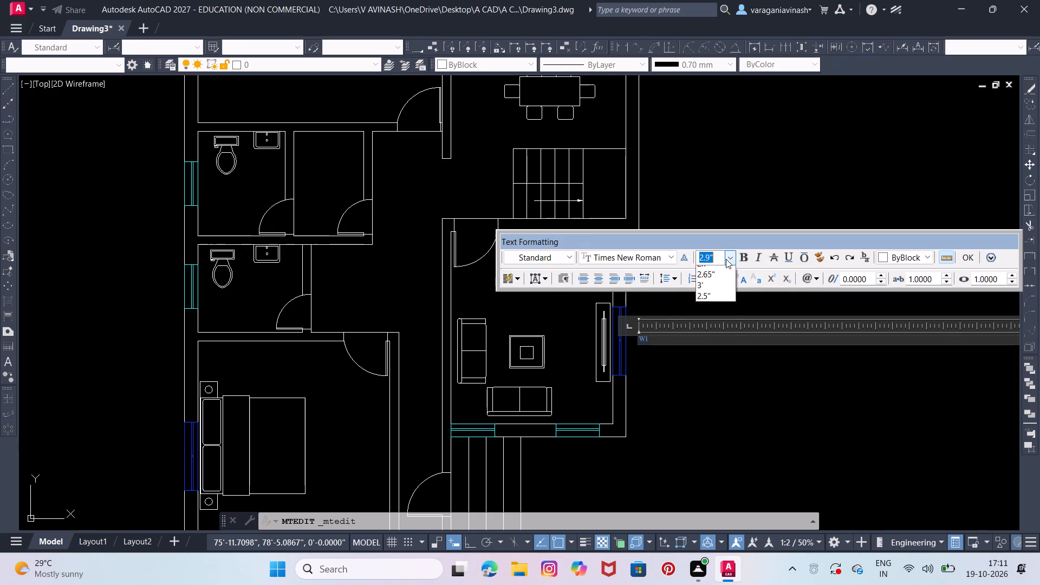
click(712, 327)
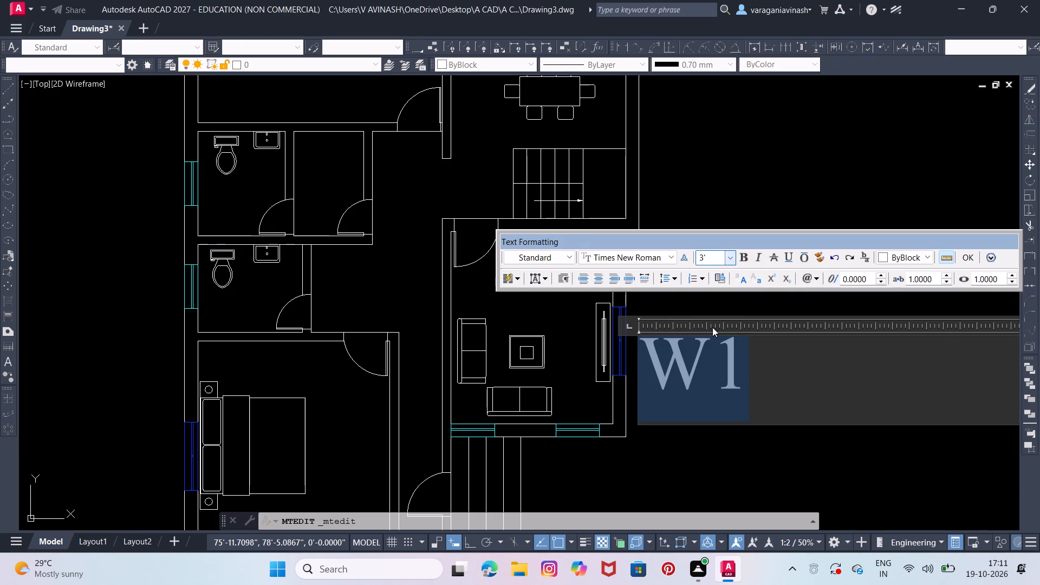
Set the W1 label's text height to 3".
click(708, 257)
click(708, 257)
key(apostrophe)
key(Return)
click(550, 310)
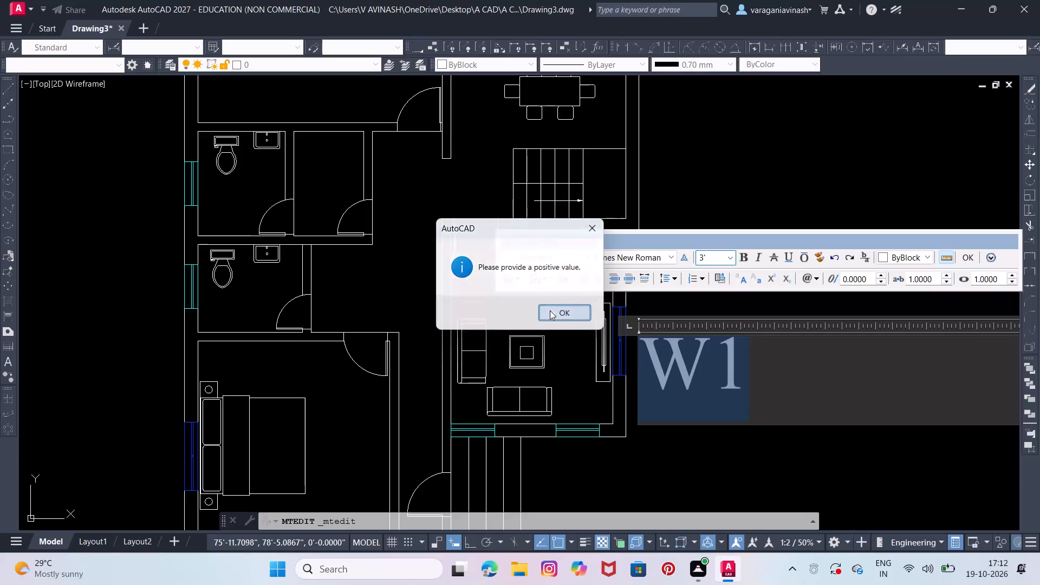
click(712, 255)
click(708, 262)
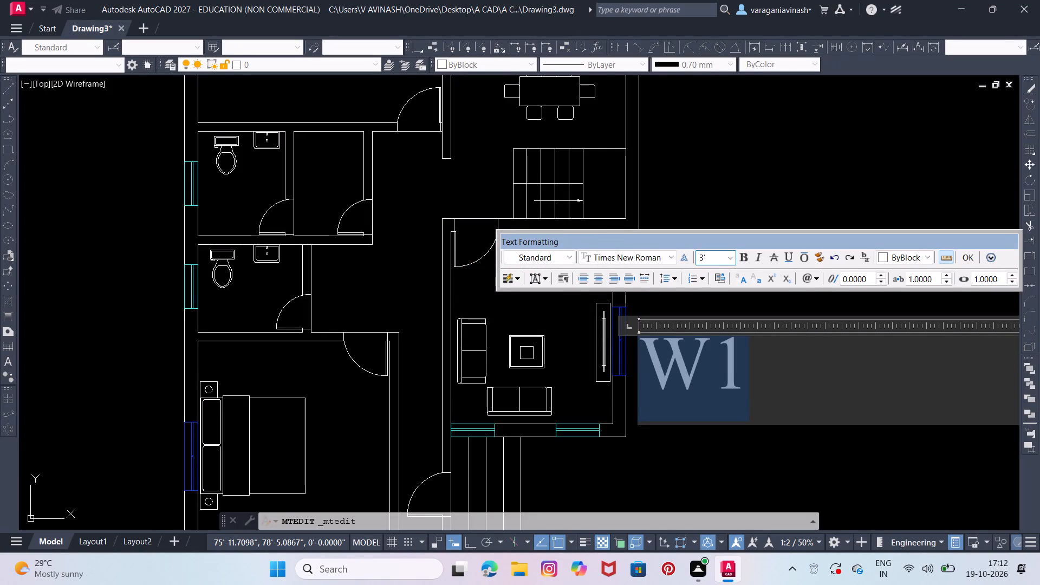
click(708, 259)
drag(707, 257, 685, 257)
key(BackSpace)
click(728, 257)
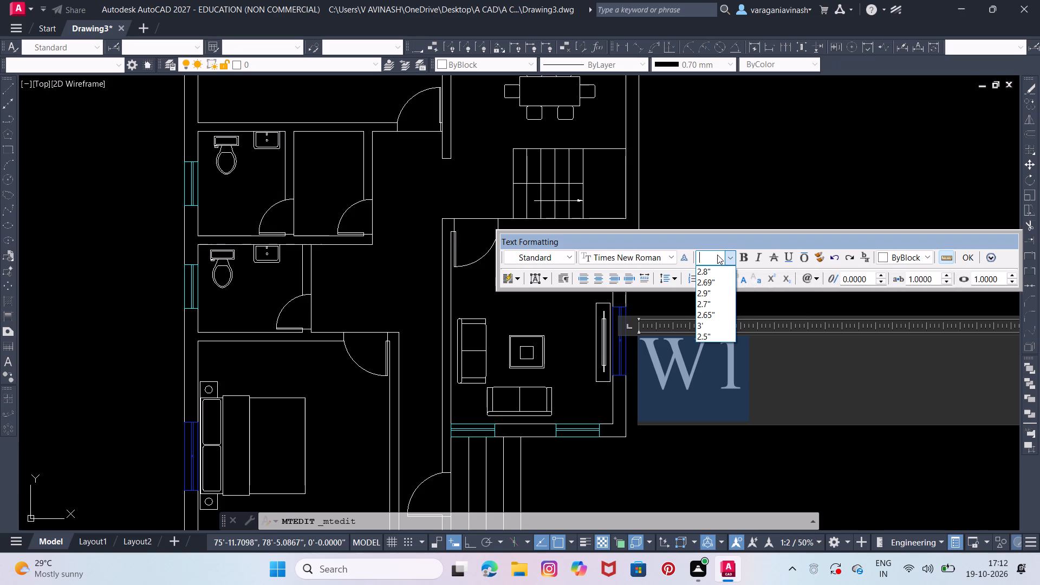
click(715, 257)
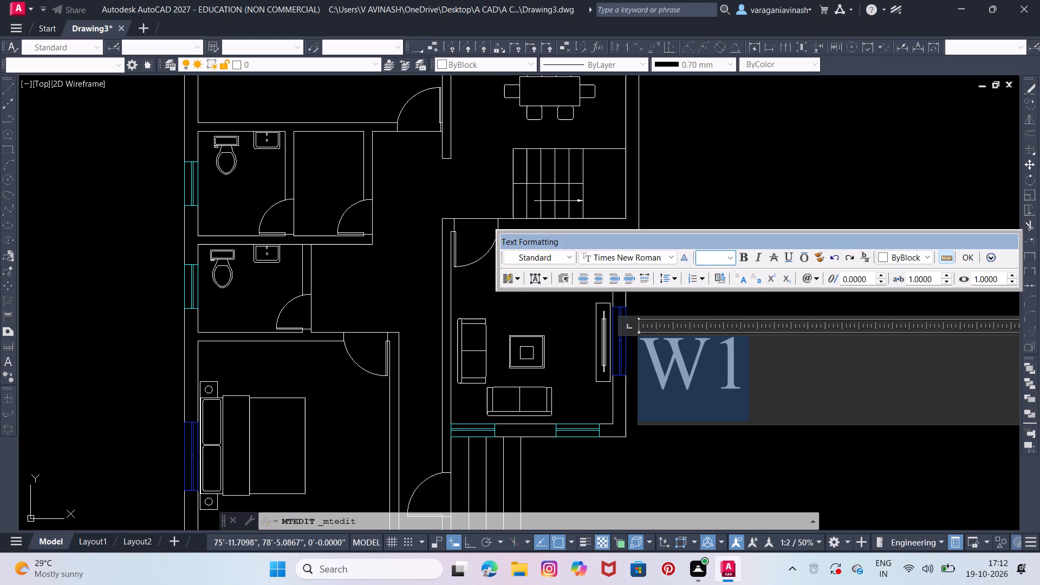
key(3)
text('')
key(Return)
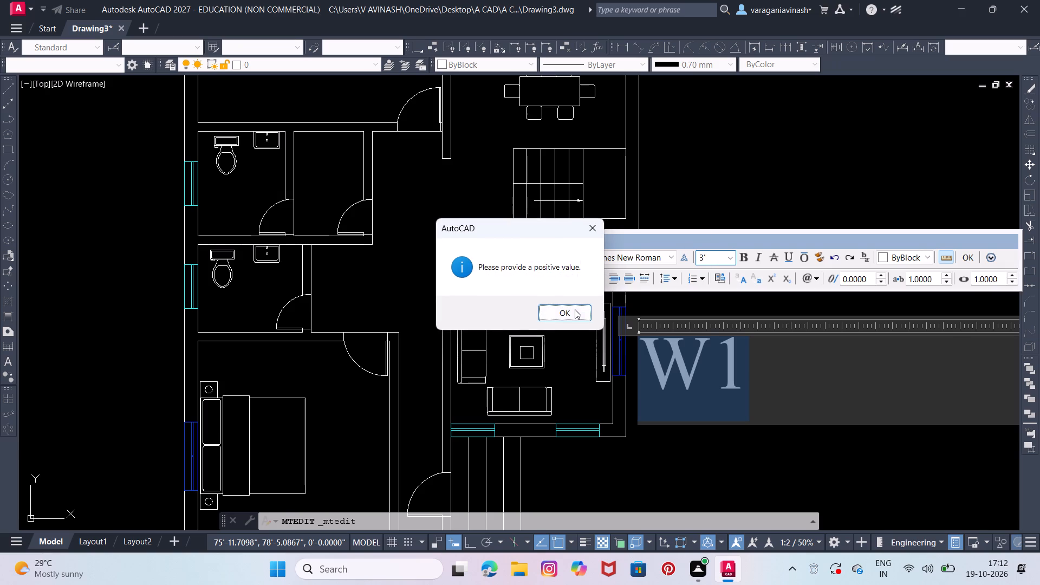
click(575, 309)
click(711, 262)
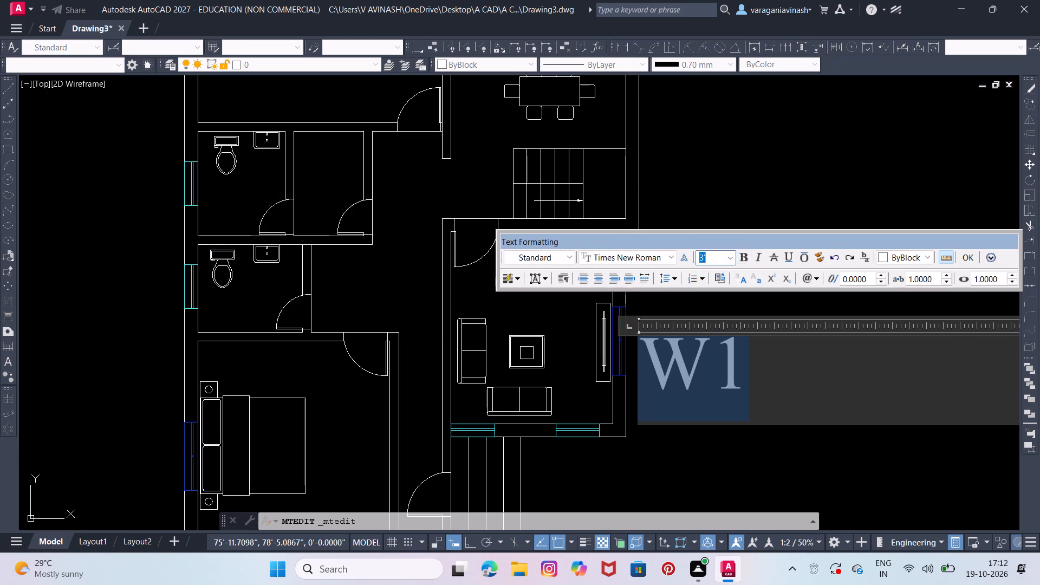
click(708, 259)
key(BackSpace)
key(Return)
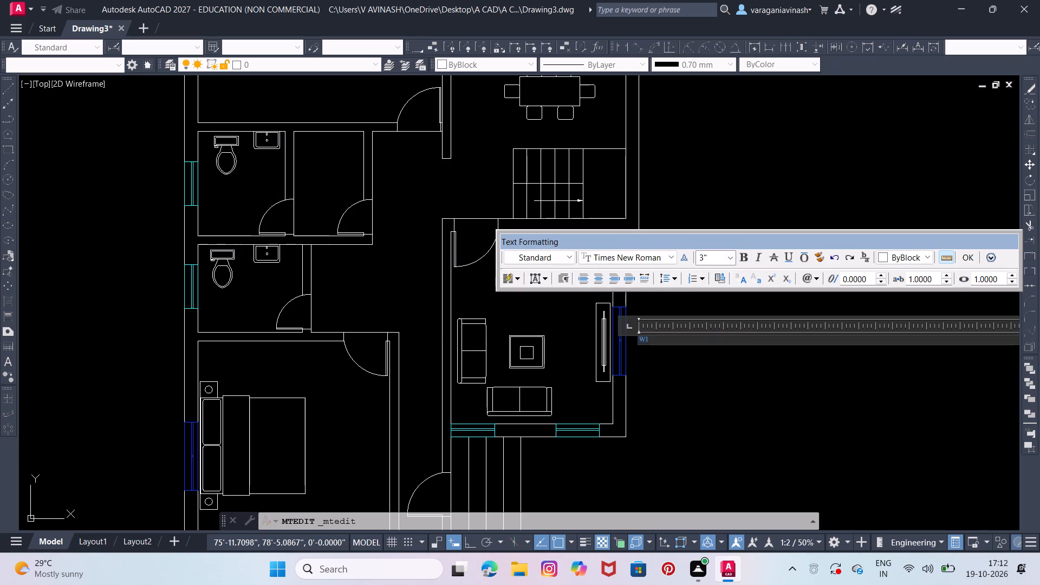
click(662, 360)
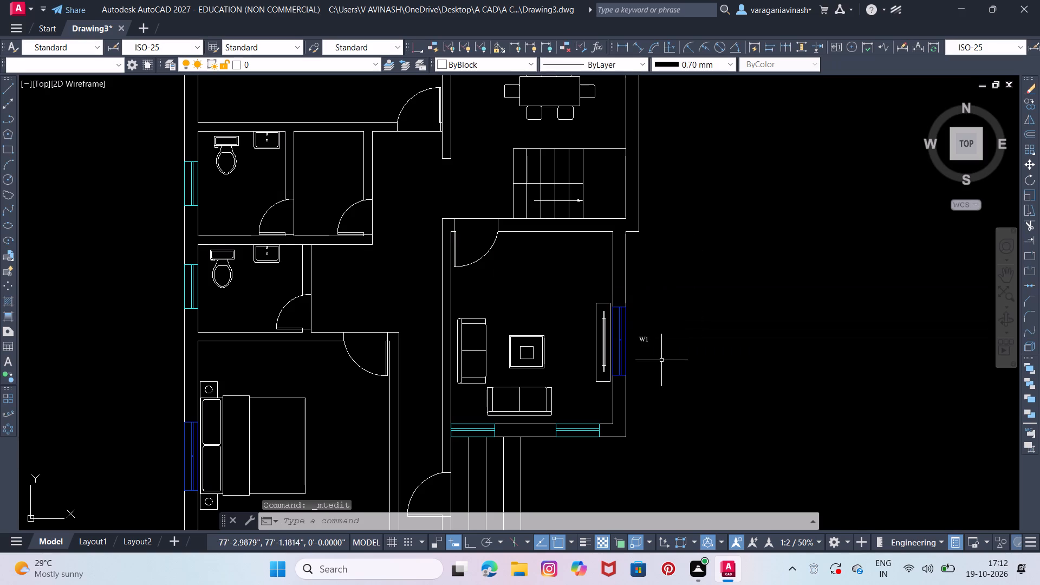
Set the W1 label's text height to 3.5".
scroll(639, 337, up, 1)
double_click(646, 340)
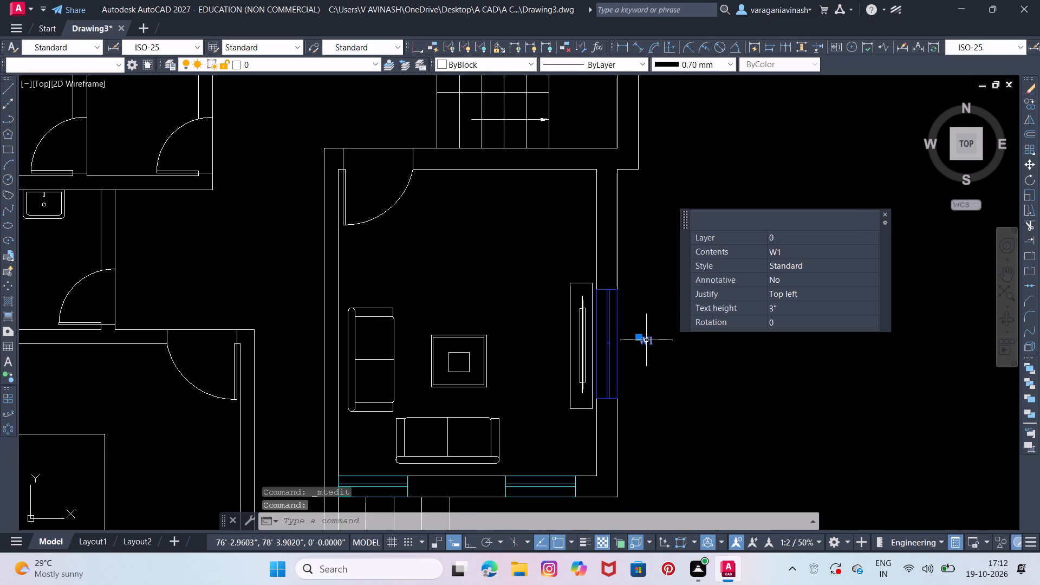
drag(659, 342, 639, 341)
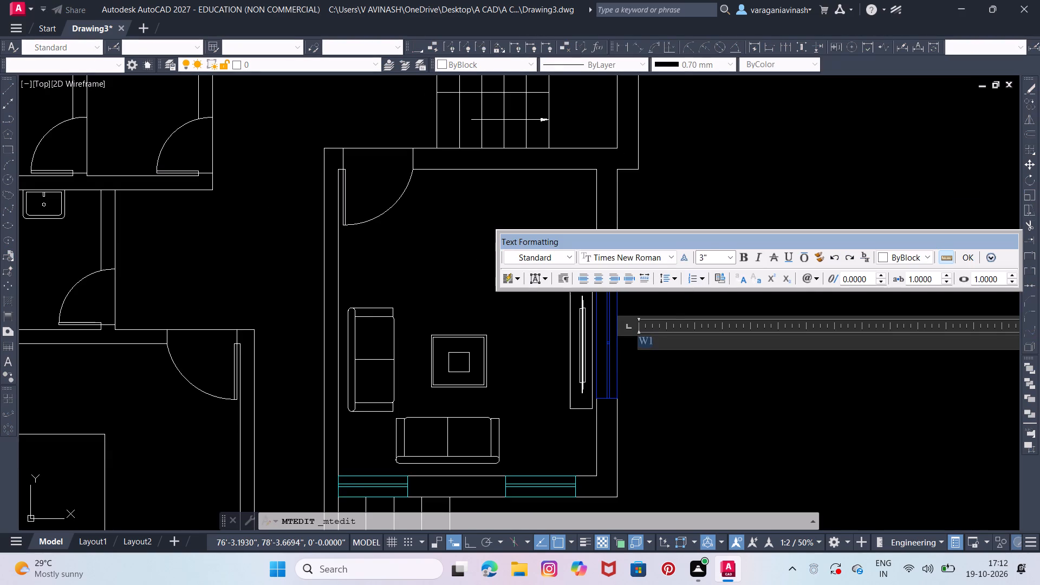
click(703, 256)
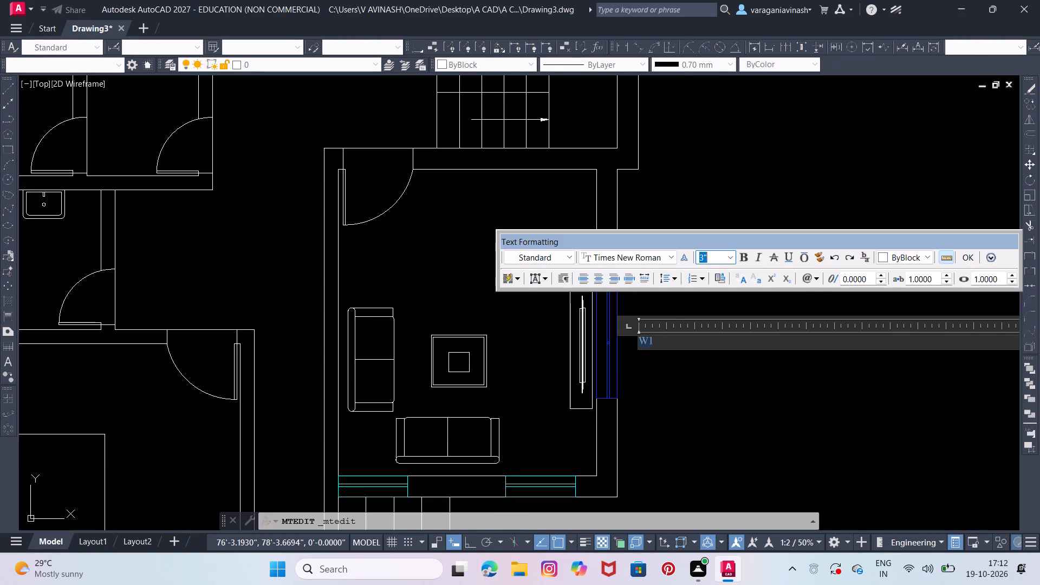
click(701, 254)
key(period)
key(5)
key(Return)
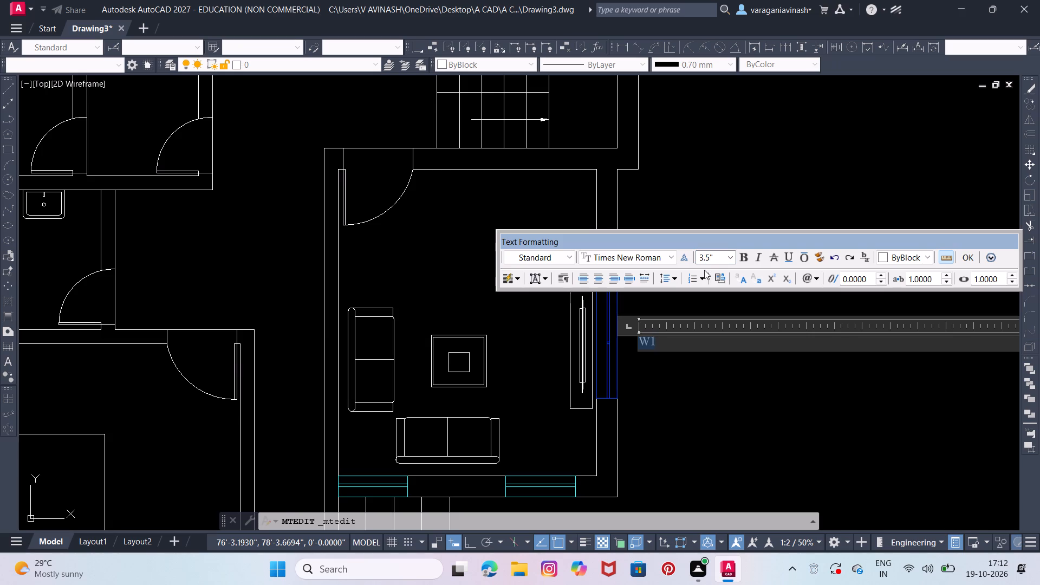
click(714, 385)
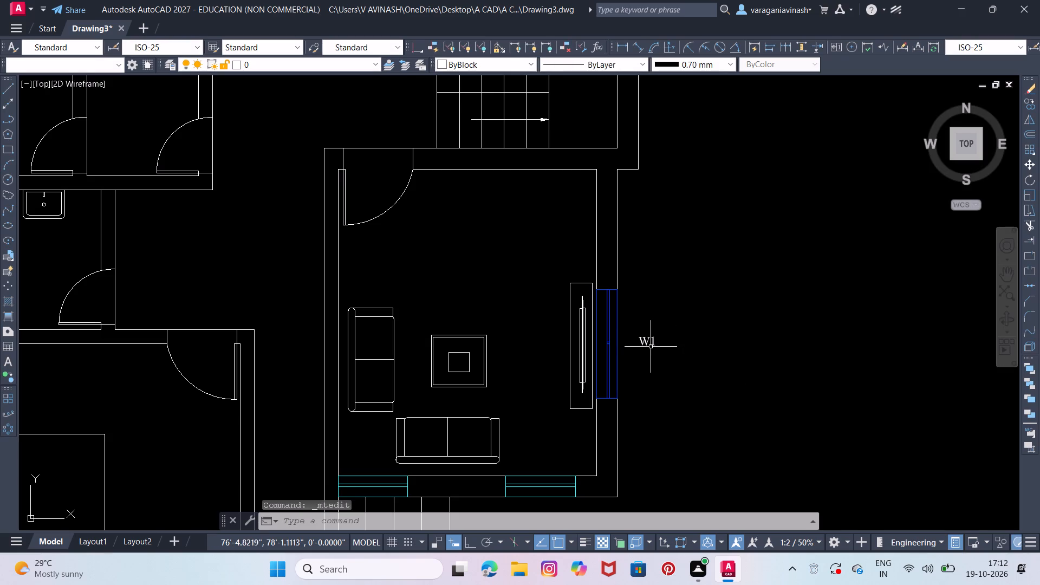
Move the W1 label slightly closer to the blue window in the living room's outer wall.
click(646, 344)
right_drag(646, 344, 640, 347)
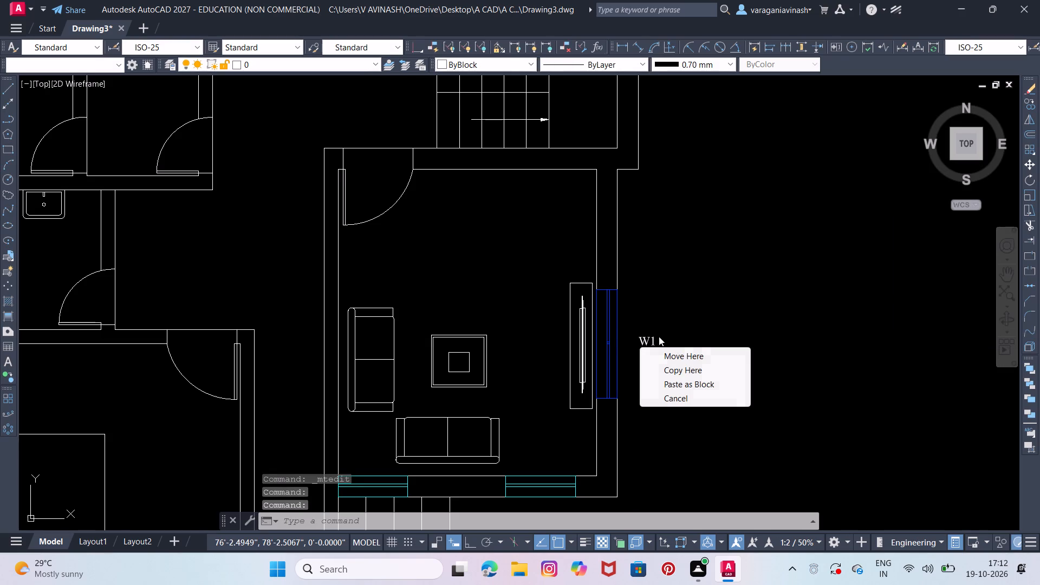
scroll(782, 356, down, 1)
click(691, 356)
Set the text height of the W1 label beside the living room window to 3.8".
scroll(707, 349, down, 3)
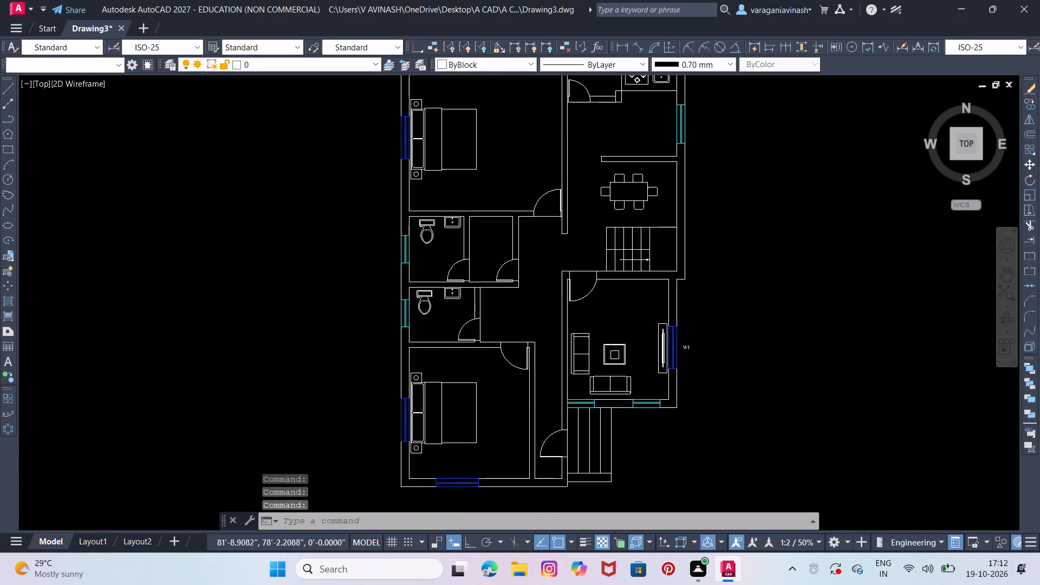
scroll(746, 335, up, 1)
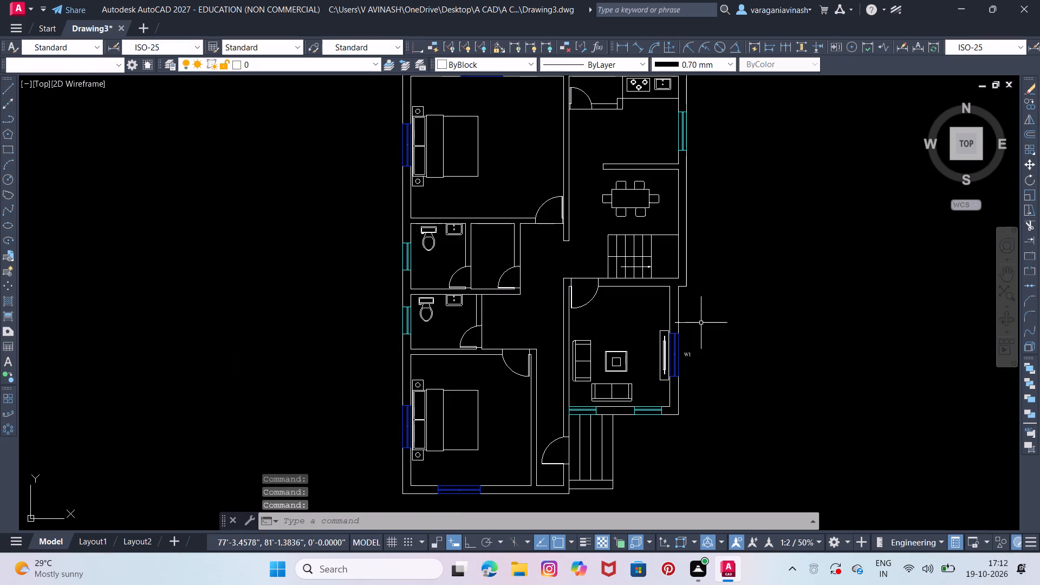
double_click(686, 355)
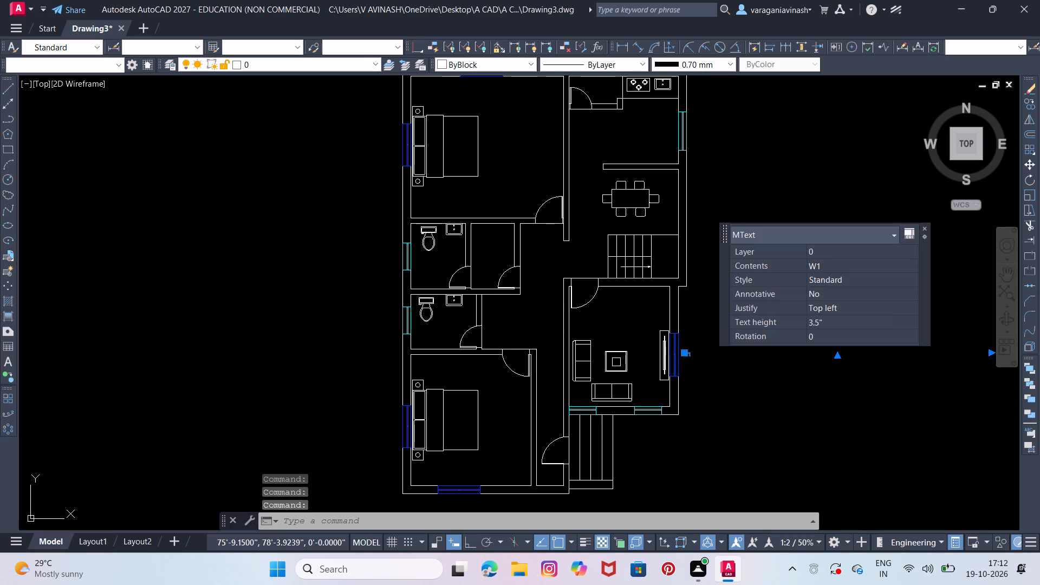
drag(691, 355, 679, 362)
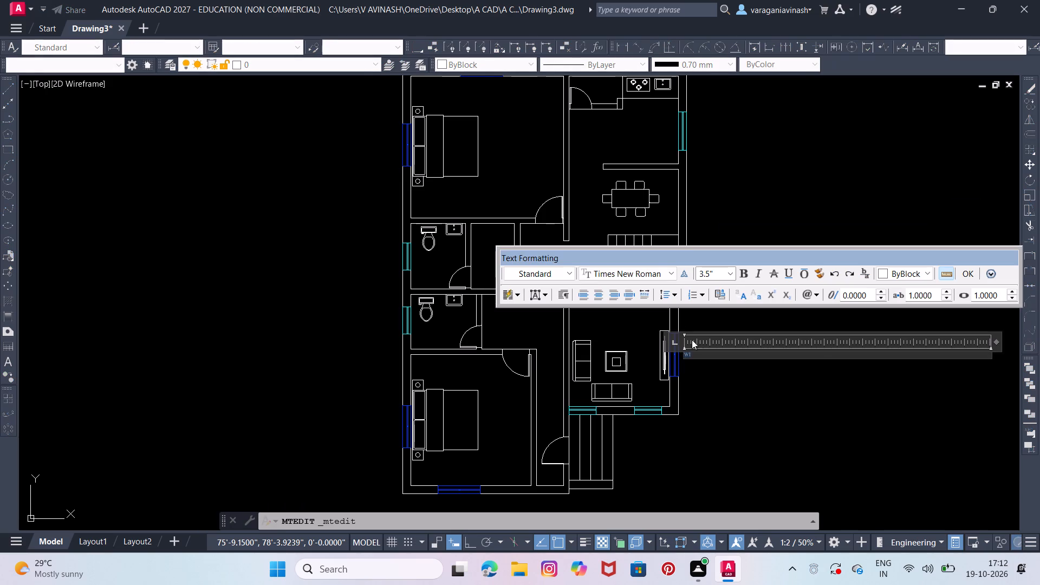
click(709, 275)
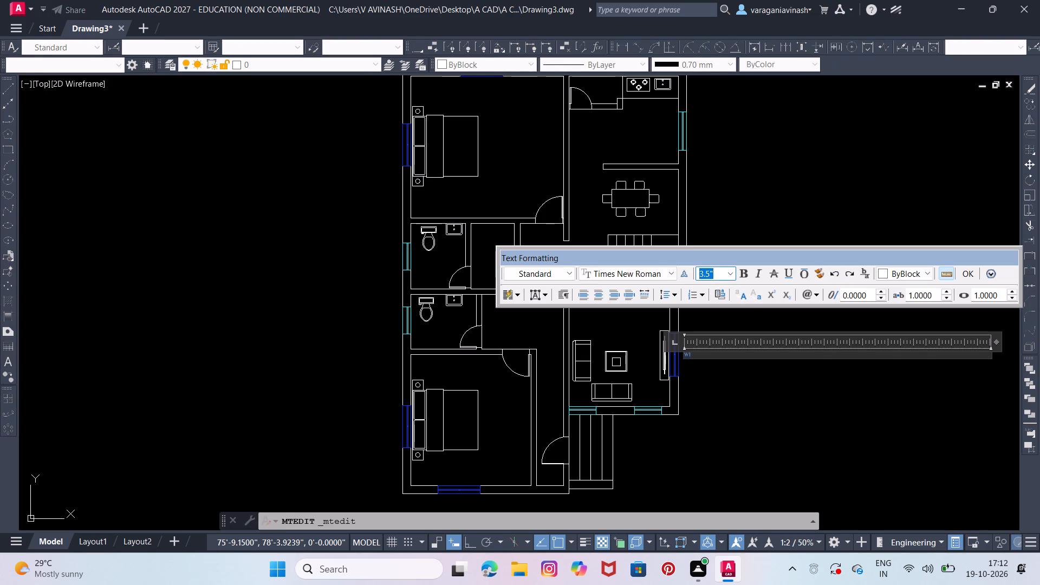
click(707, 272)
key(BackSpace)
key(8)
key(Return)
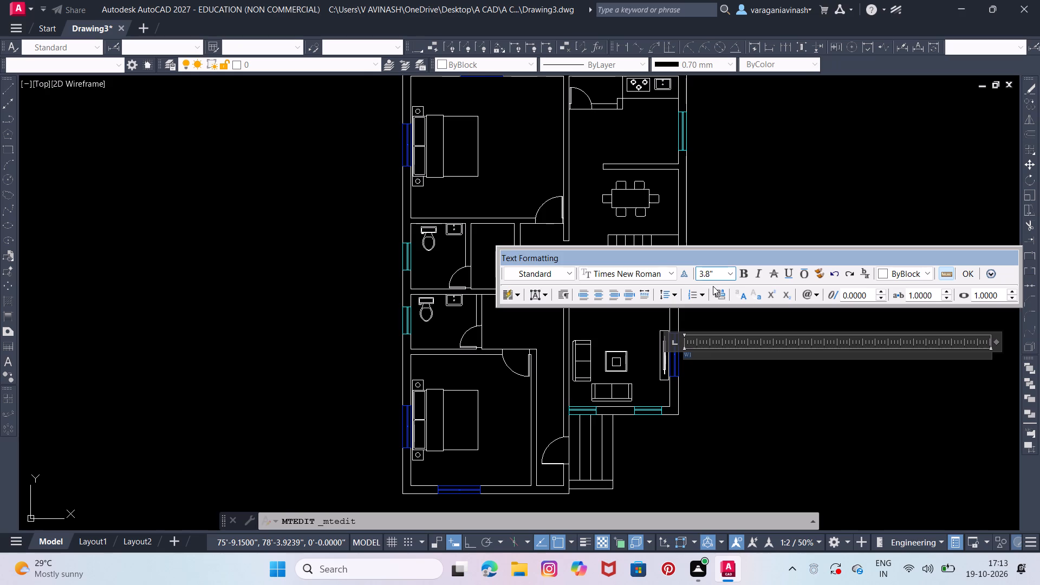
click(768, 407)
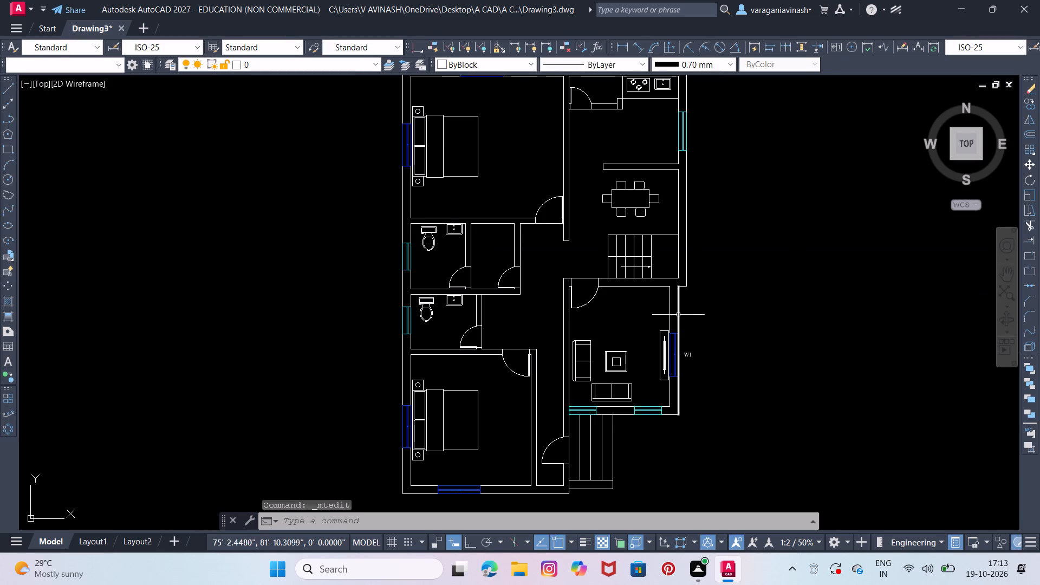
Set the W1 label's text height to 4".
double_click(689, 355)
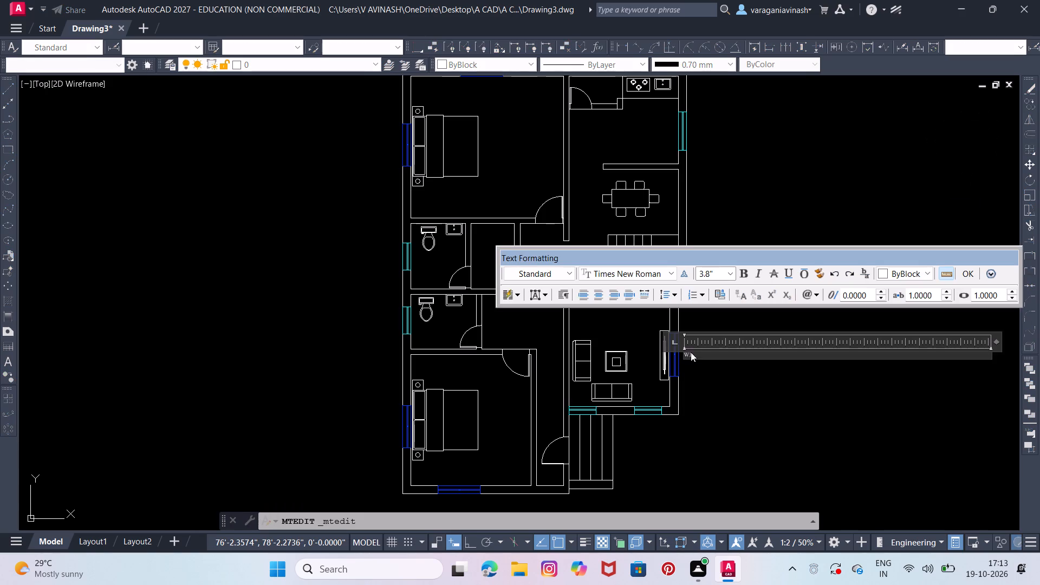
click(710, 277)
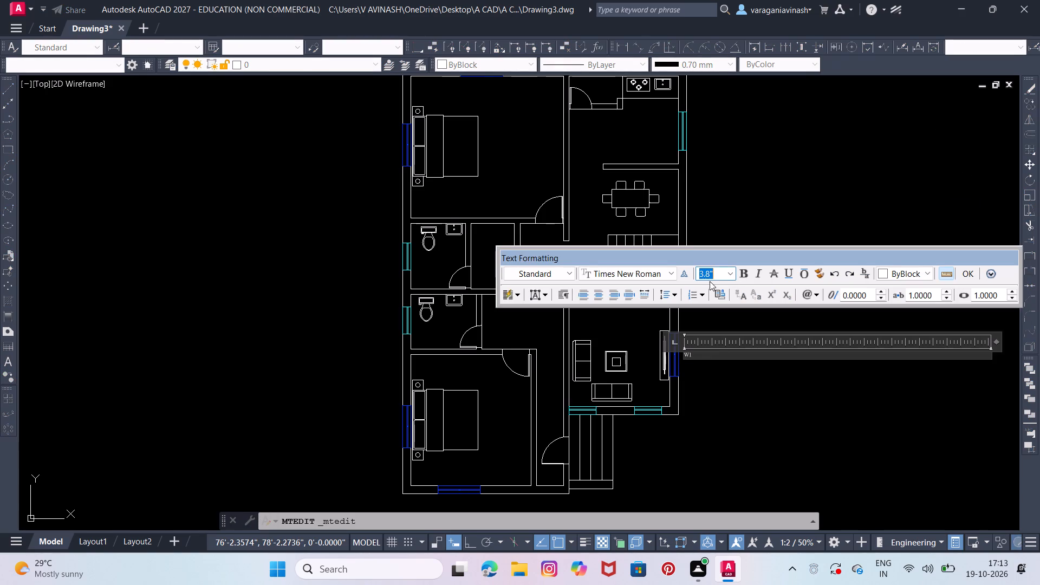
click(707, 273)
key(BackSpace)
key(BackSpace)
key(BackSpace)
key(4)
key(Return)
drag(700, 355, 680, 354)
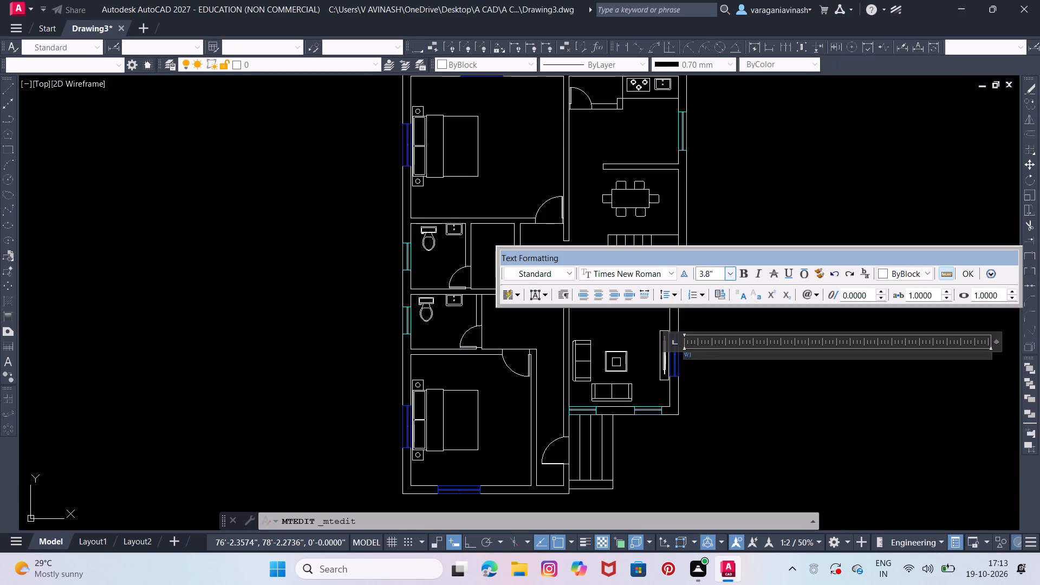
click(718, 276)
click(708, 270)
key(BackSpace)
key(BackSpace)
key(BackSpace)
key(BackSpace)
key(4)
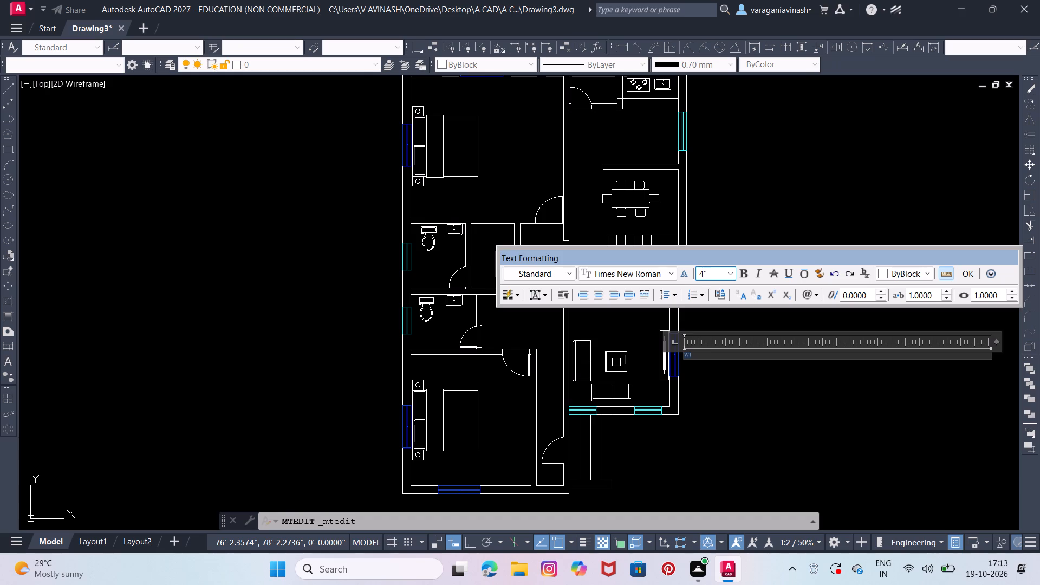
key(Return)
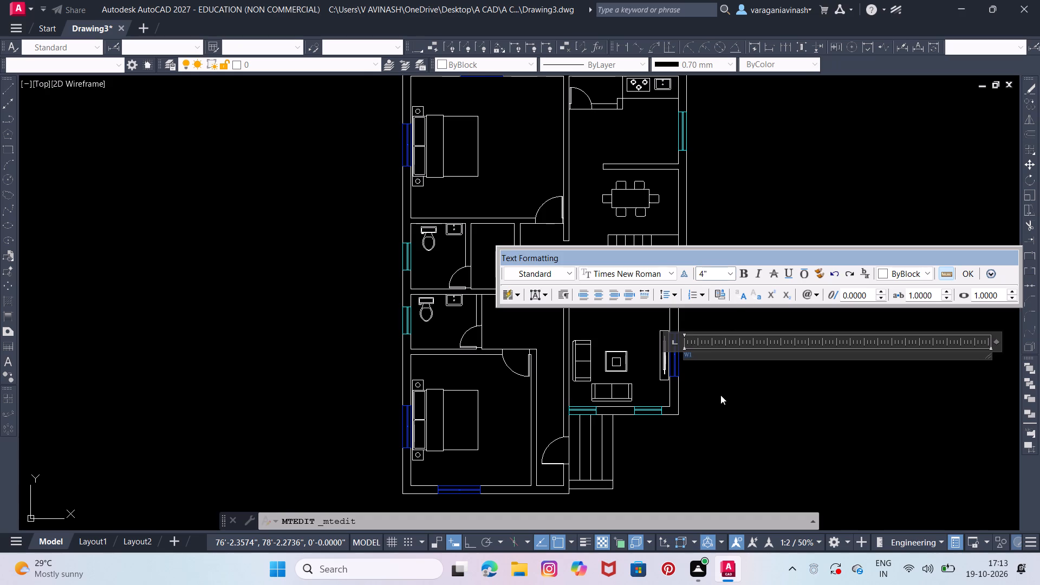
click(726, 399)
Set the W1 label's text height to 6".
double_click(691, 354)
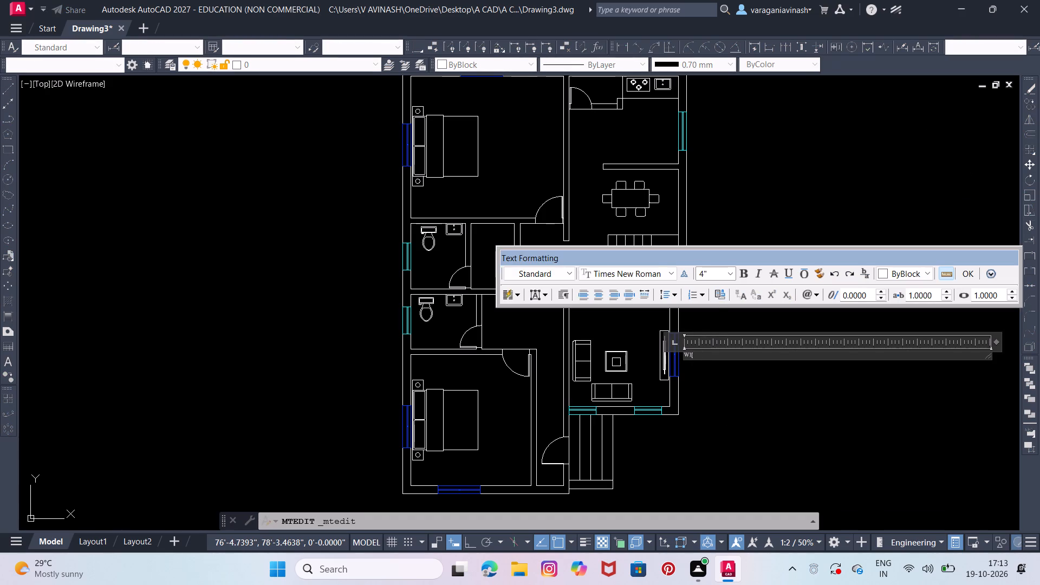
drag(695, 353, 672, 359)
click(732, 274)
key(6)
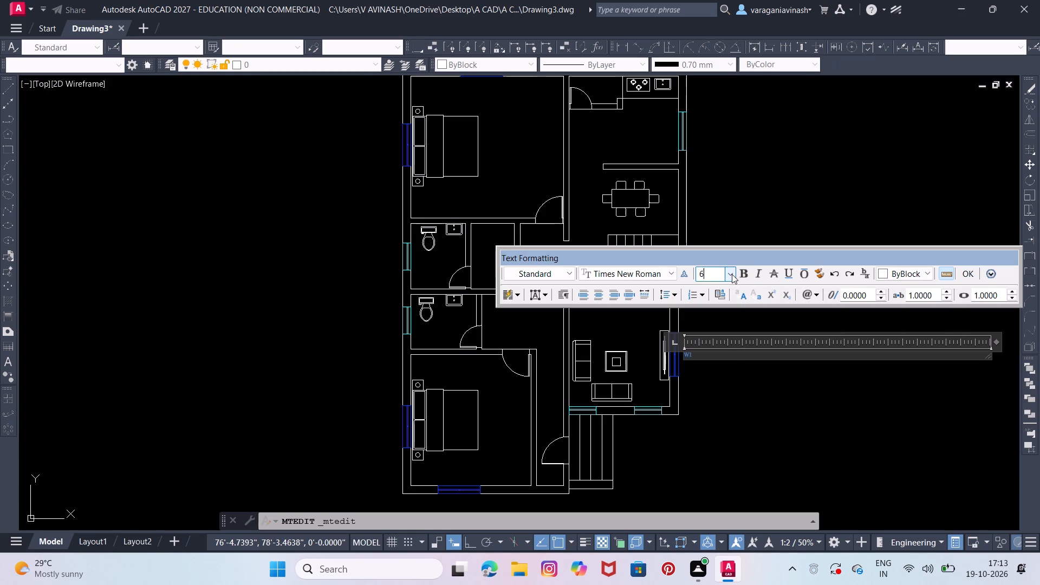
key(Return)
click(728, 397)
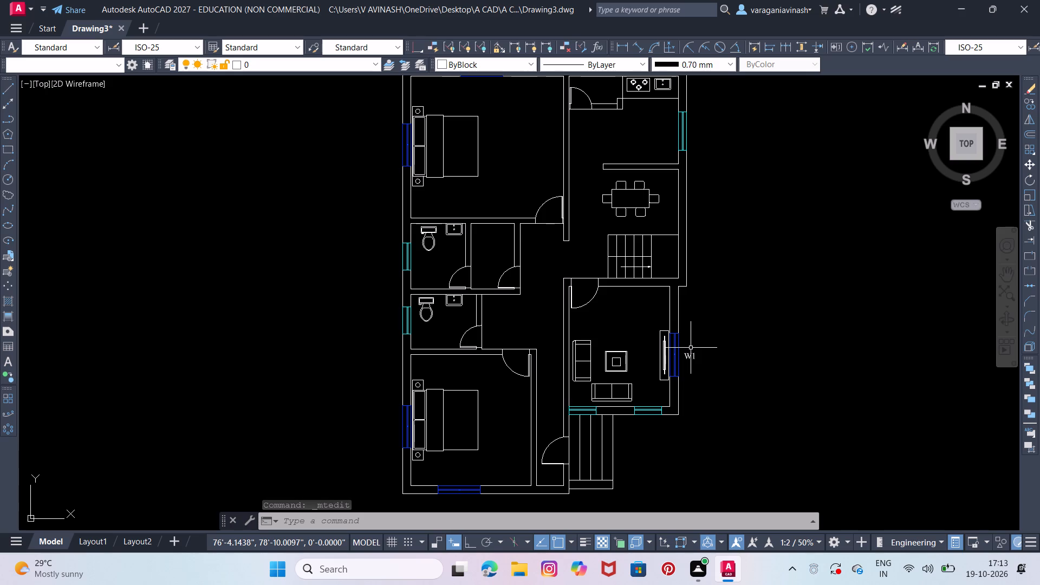
Move the W1 label slightly upward beside the blue window in the living room's outer wall.
scroll(743, 308, up, 1)
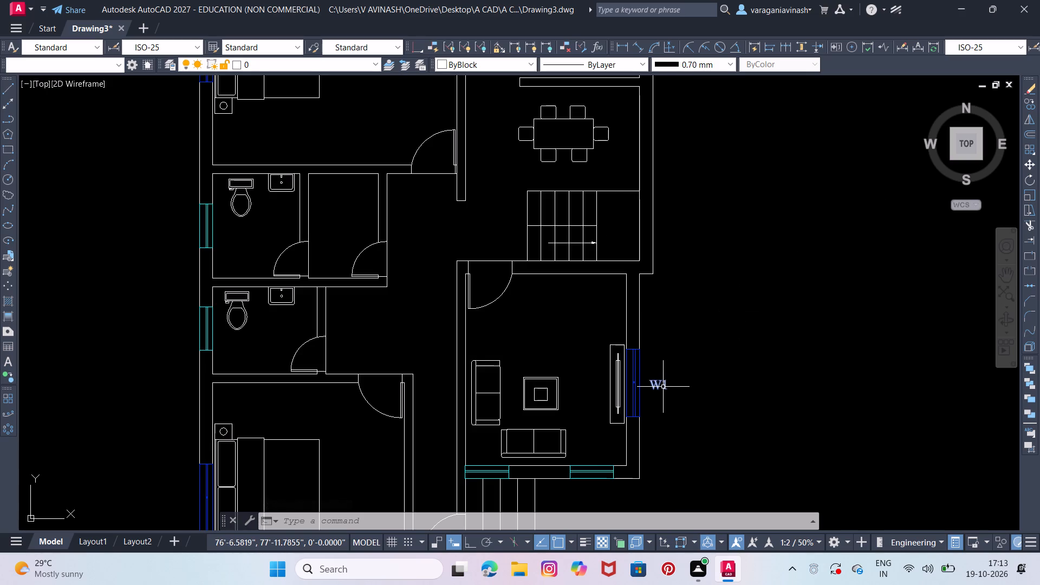
click(663, 387)
right_drag(663, 387, 666, 380)
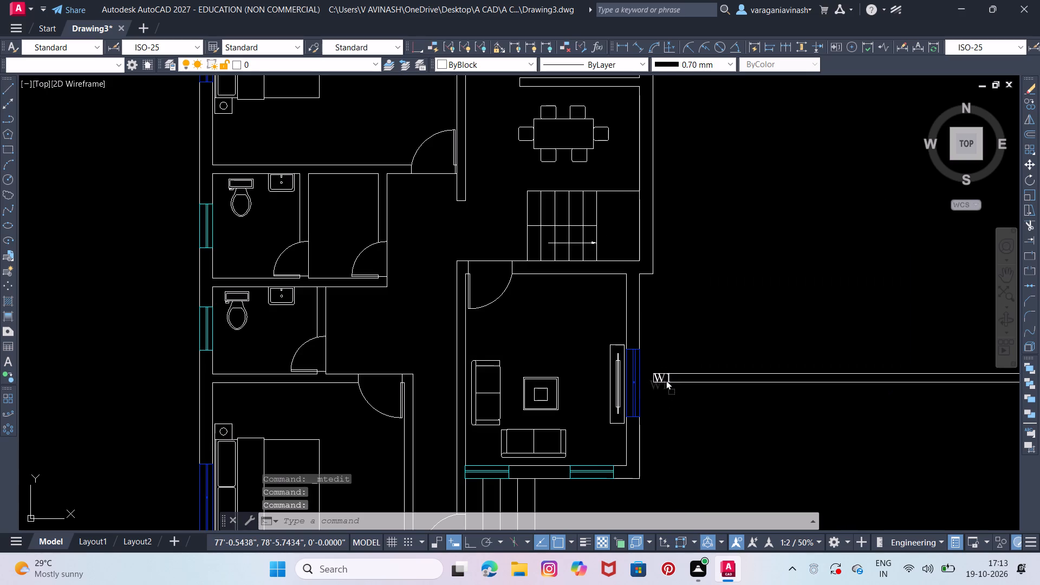
right_drag(666, 380, 667, 381)
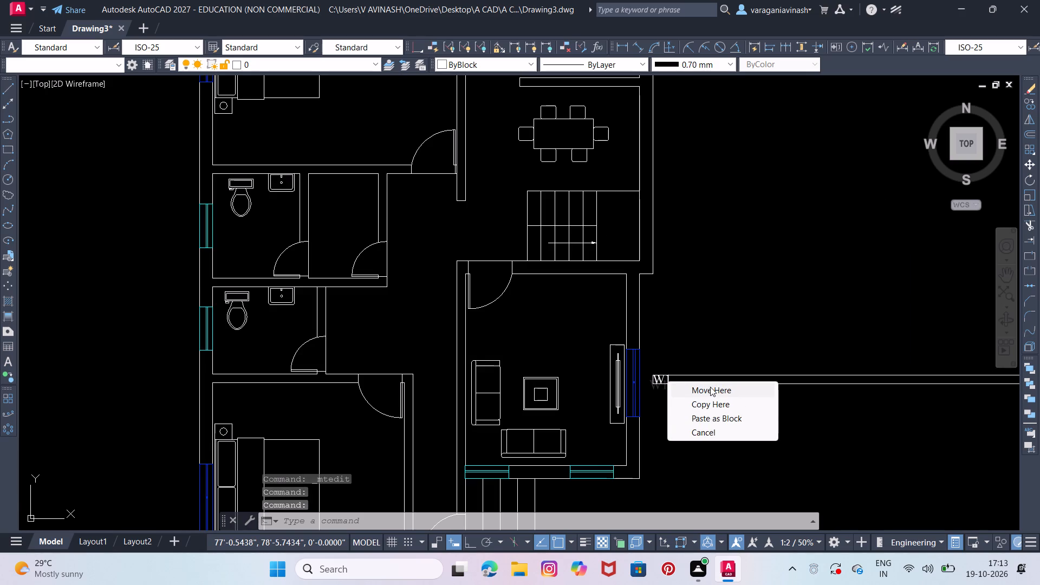
click(710, 390)
Copy the W1 label to just outside the blue window in the lower bedroom's west wall.
scroll(711, 386, down, 2)
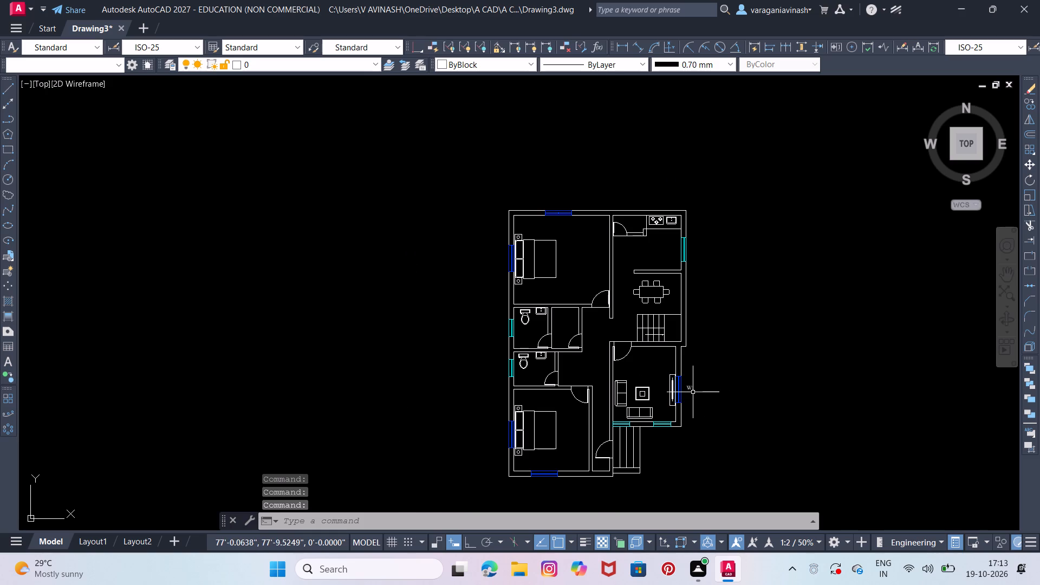
scroll(693, 392, up, 1)
click(689, 387)
right_drag(689, 387, 558, 412)
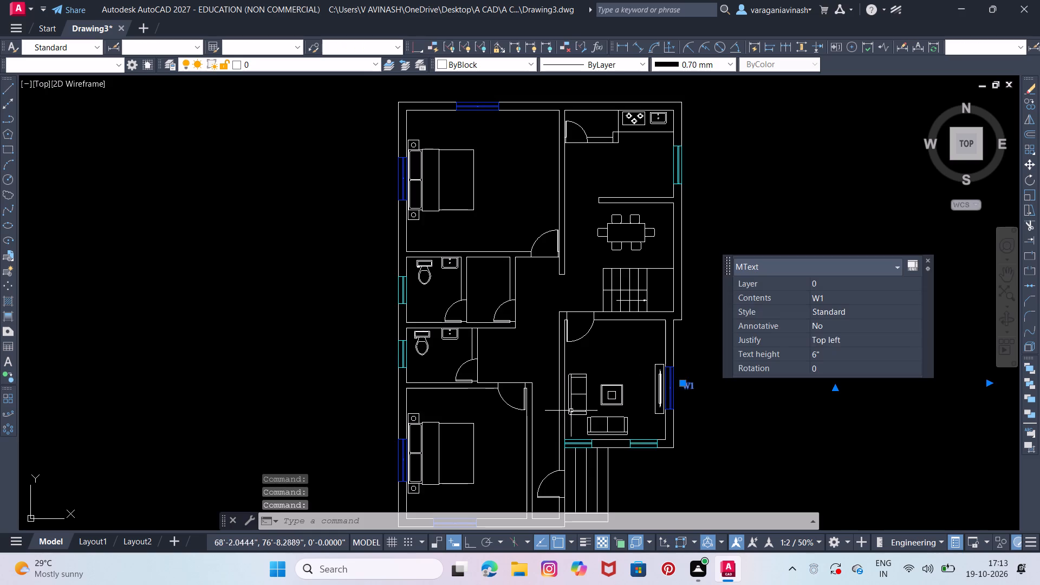
right_drag(558, 412, 386, 459)
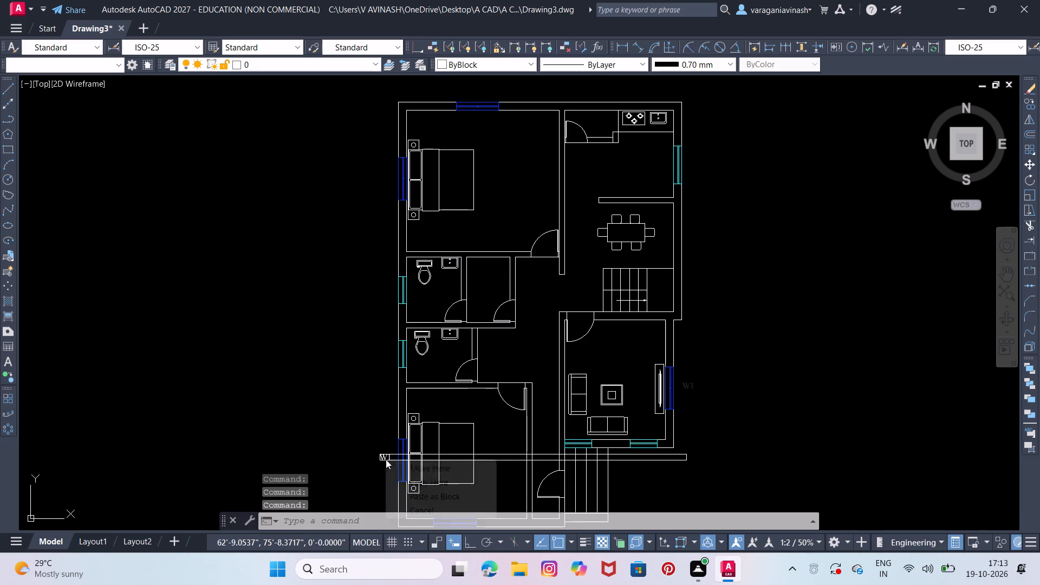
click(418, 484)
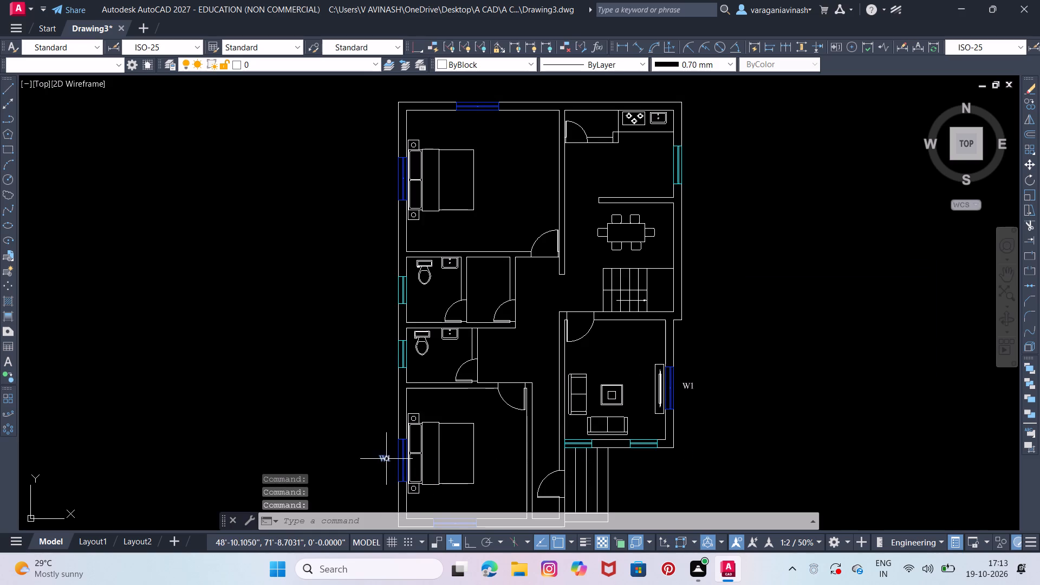
Copy the lower bedroom's W1 label to just outside the blue window in the upper bedroom's west wall.
click(386, 459)
right_drag(387, 459, 383, 207)
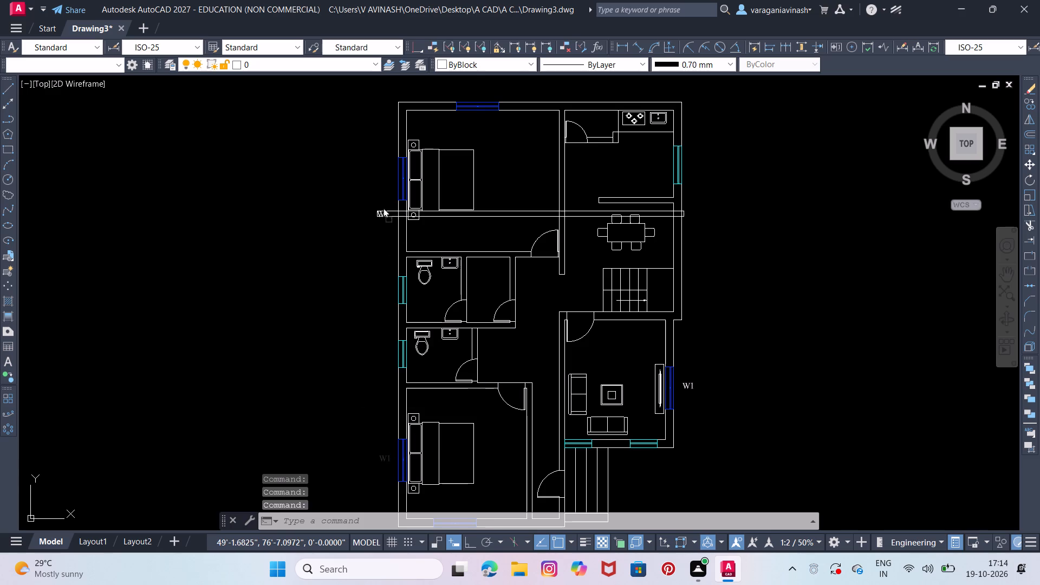
right_drag(383, 207, 380, 181)
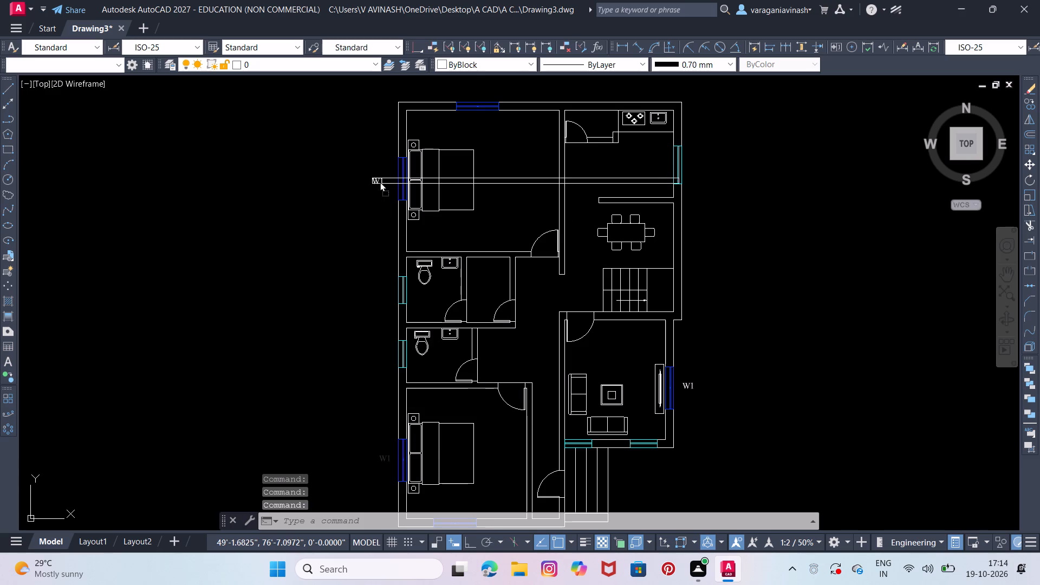
right_drag(380, 181, 383, 178)
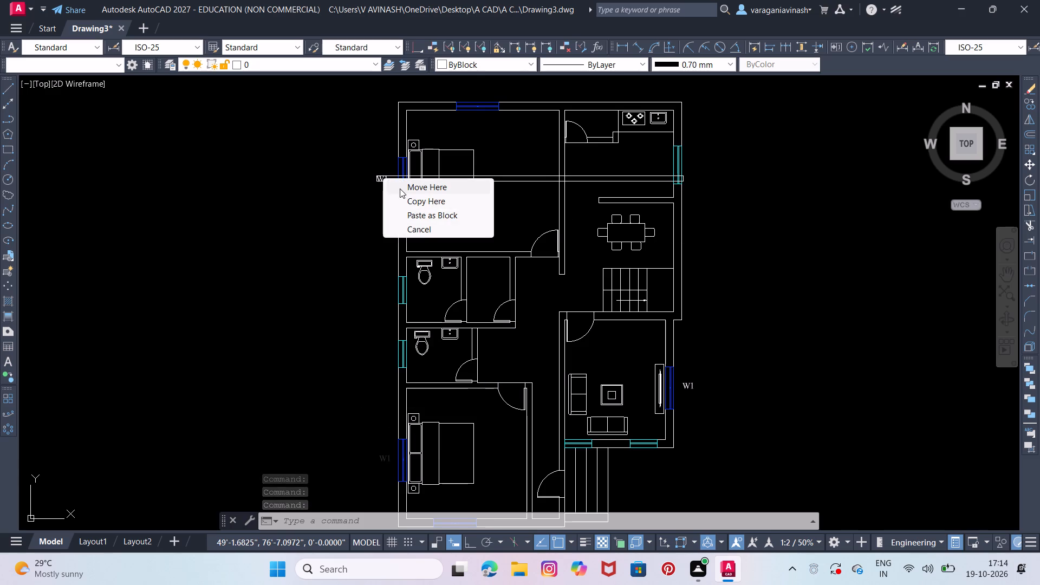
click(416, 197)
Copy the lower bedroom's W1 label to just below the blue window in that bedroom's south wall.
middle_drag(417, 251, 414, 168)
click(381, 375)
right_drag(382, 375, 456, 452)
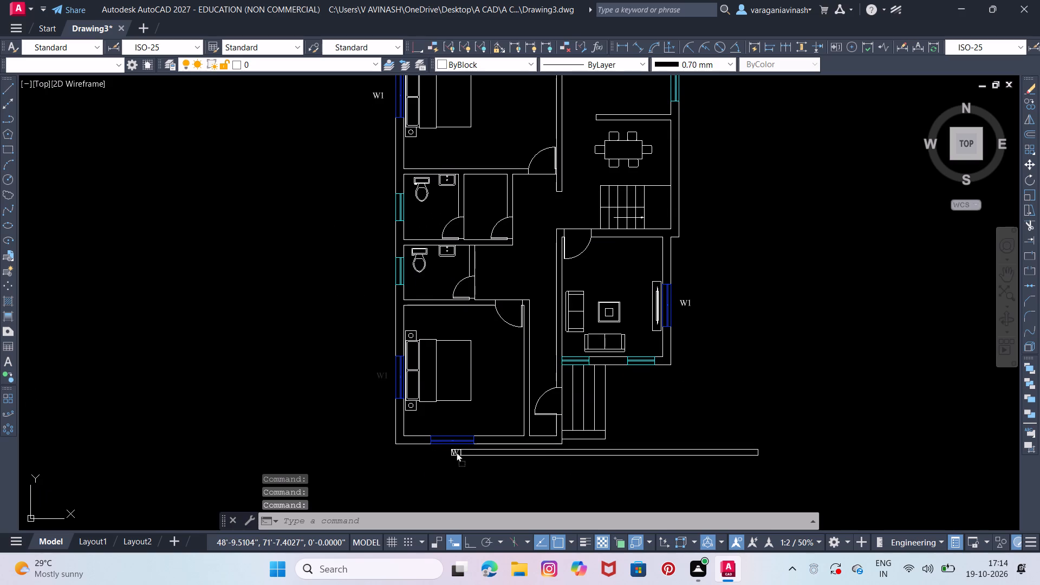
right_drag(456, 452, 453, 458)
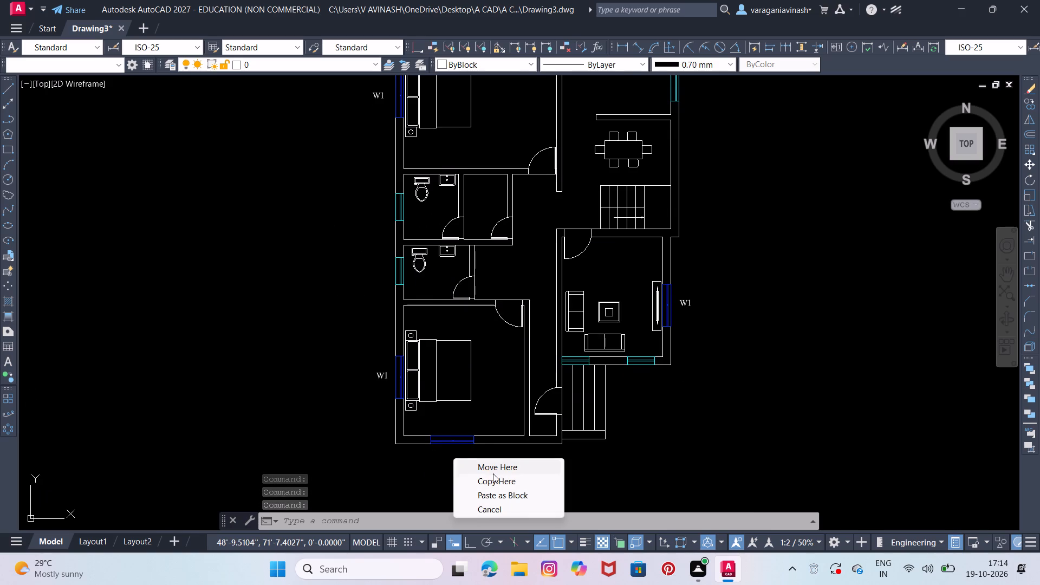
click(492, 478)
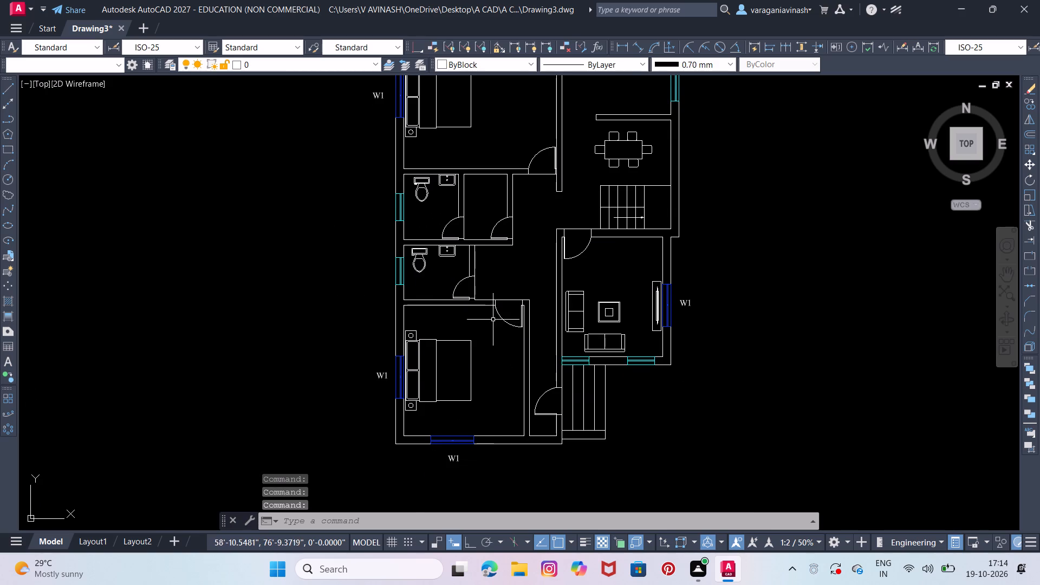
Copy the upper bedroom's west W1 label to just above the blue window in that bedroom's north wall.
middle_drag(492, 320, 489, 491)
click(374, 265)
right_drag(374, 265, 473, 173)
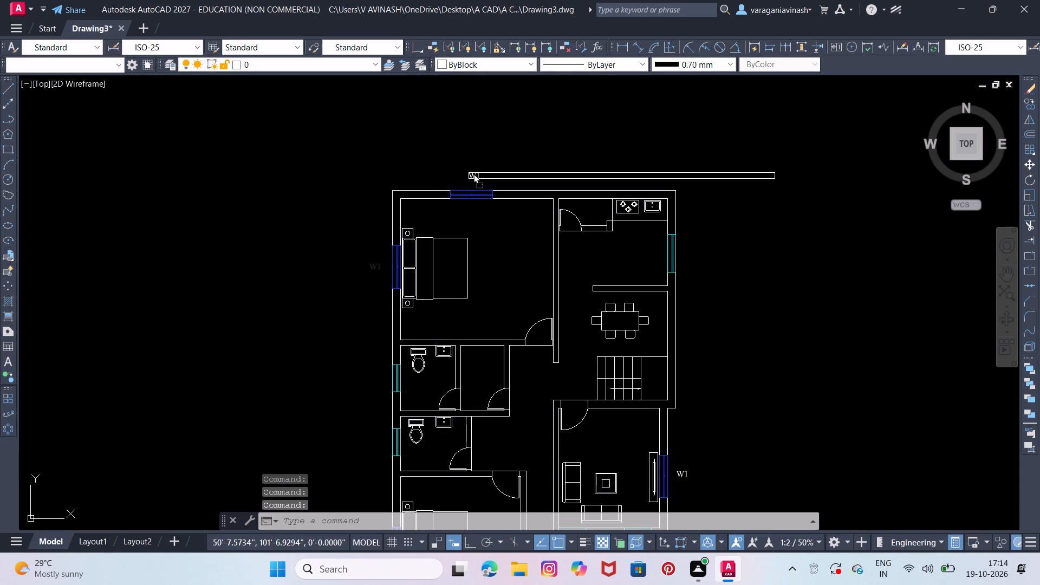
right_drag(473, 173, 473, 173)
click(538, 195)
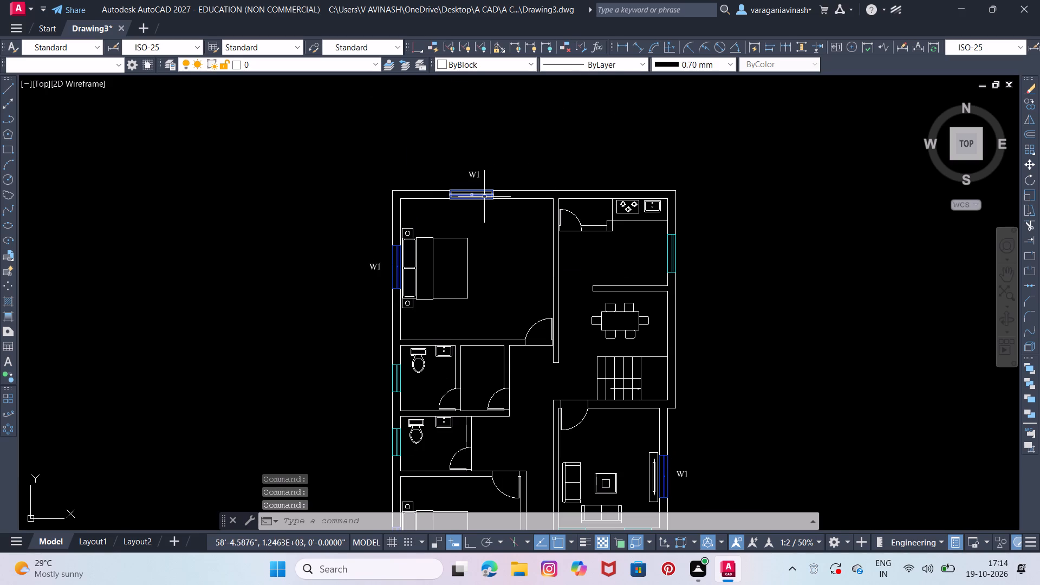
Copy the north wall's W1 label to just outside the kitchen's cyan east window and change its text to W2.
click(474, 177)
right_drag(473, 177, 692, 256)
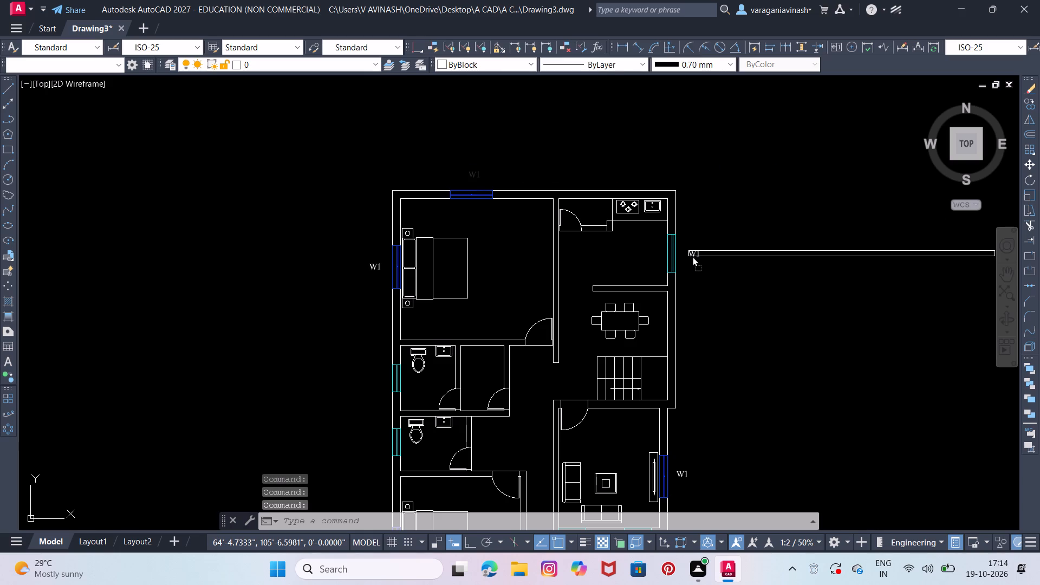
right_drag(692, 256, 692, 256)
click(733, 281)
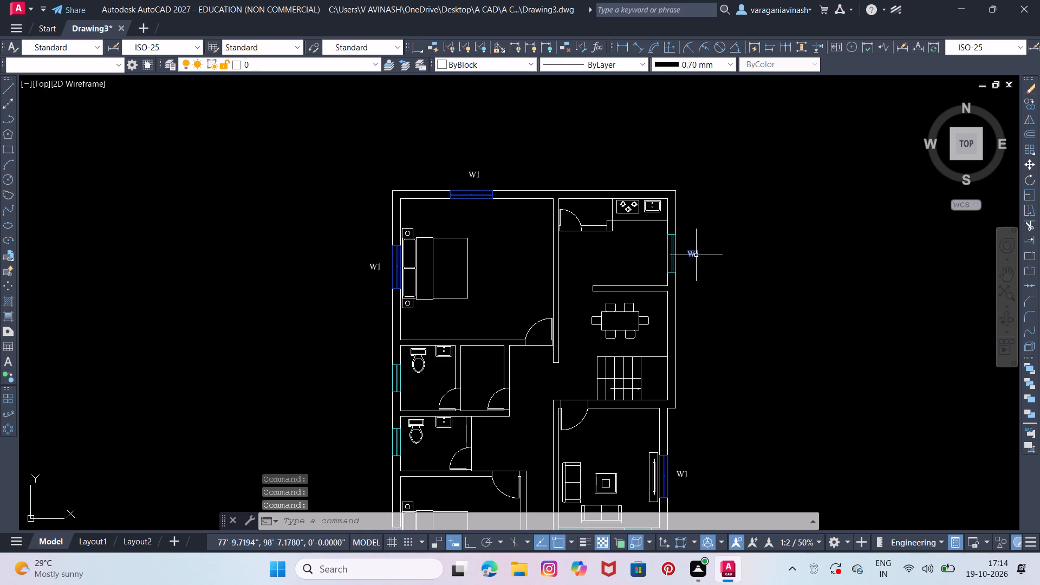
double_click(696, 255)
click(706, 256)
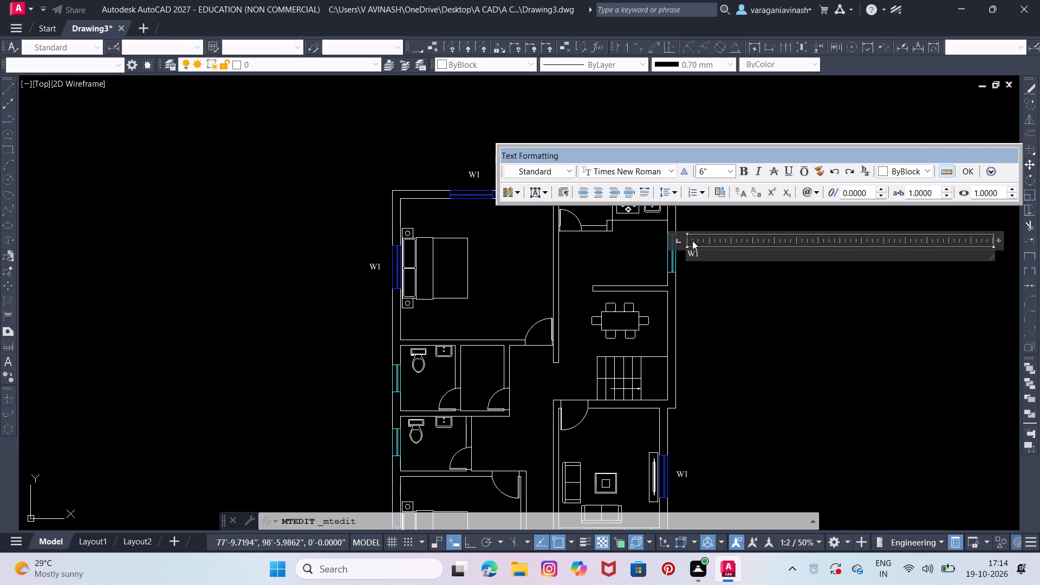
key(BackSpace)
key(2)
click(749, 296)
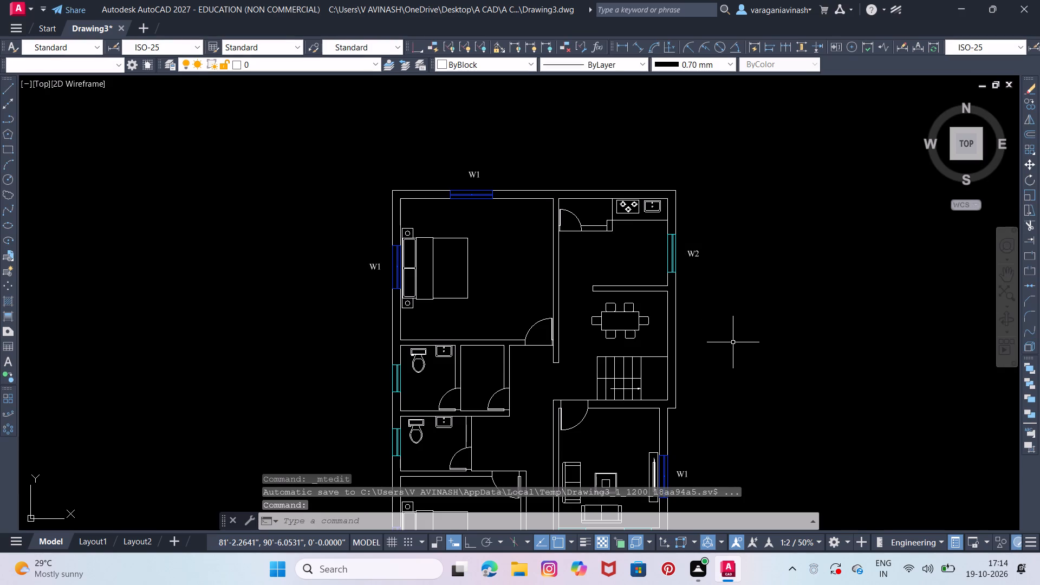
Copy the W2 label into the kitchen, just below the door of the small room in its upper corner.
middle_drag(732, 334, 742, 300)
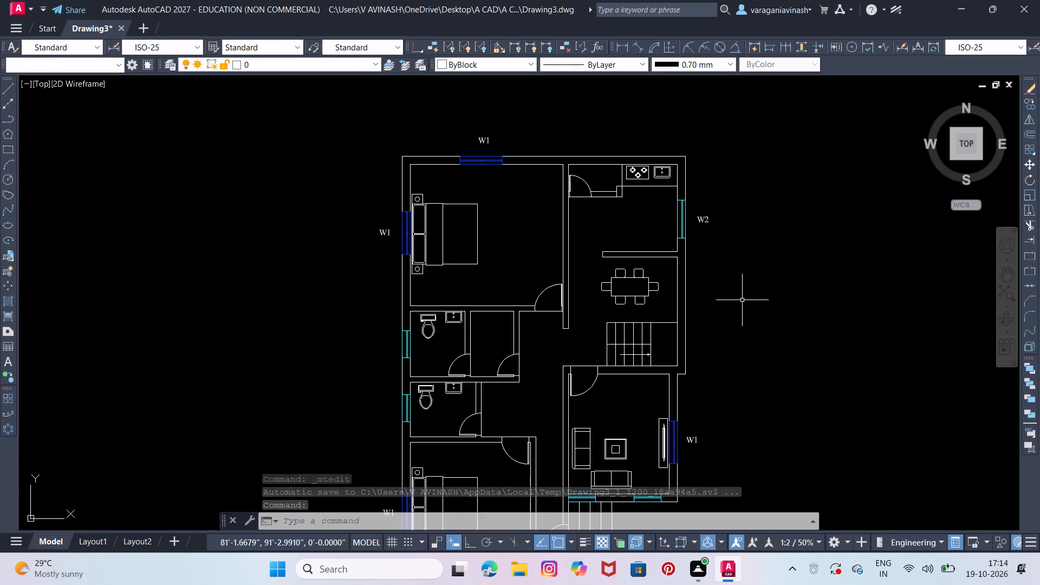
scroll(741, 298, down, 1)
middle_drag(730, 336, 667, 302)
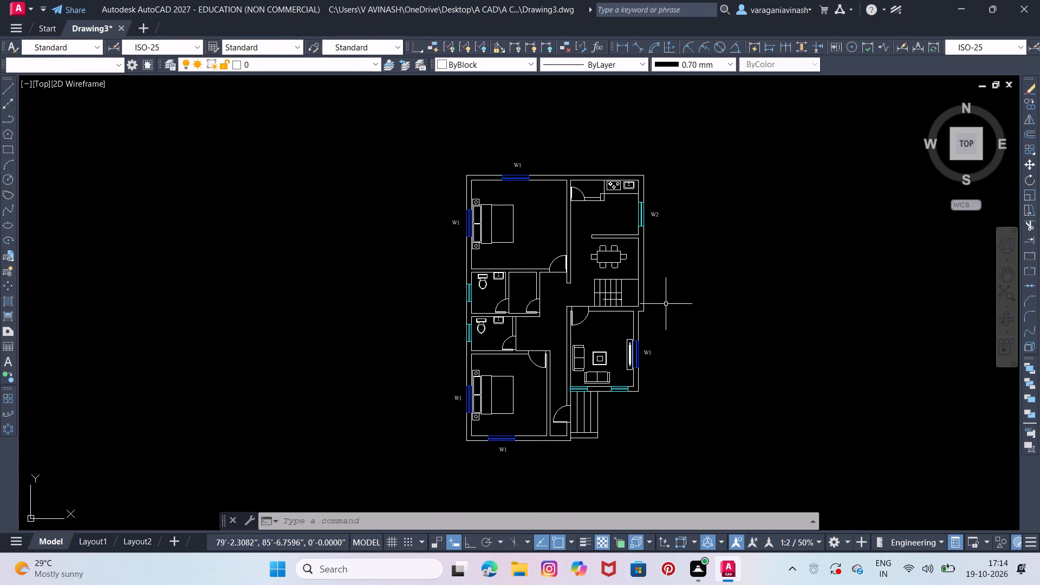
scroll(550, 197, up, 2)
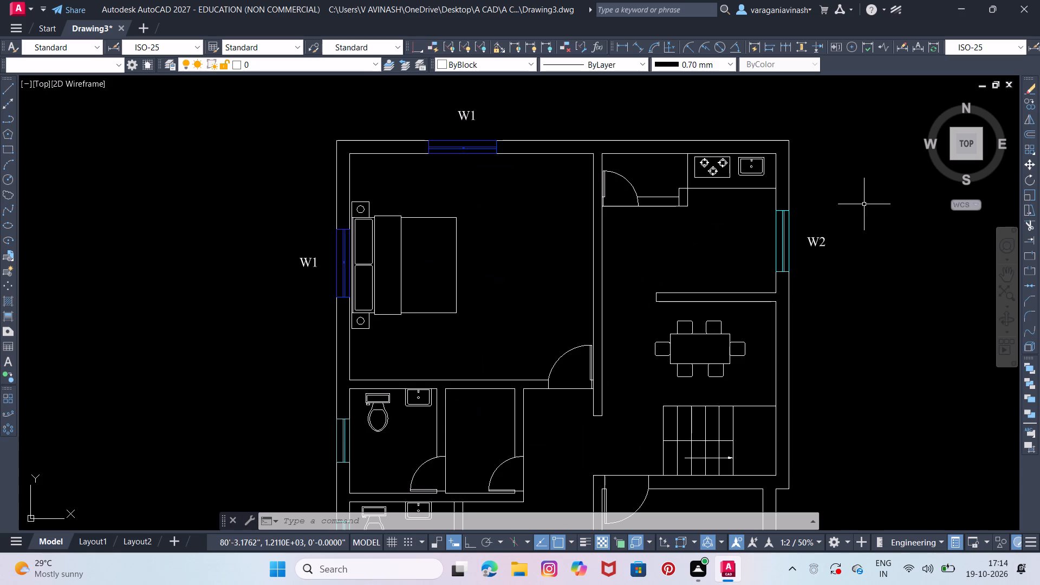
click(821, 242)
right_drag(821, 242, 723, 239)
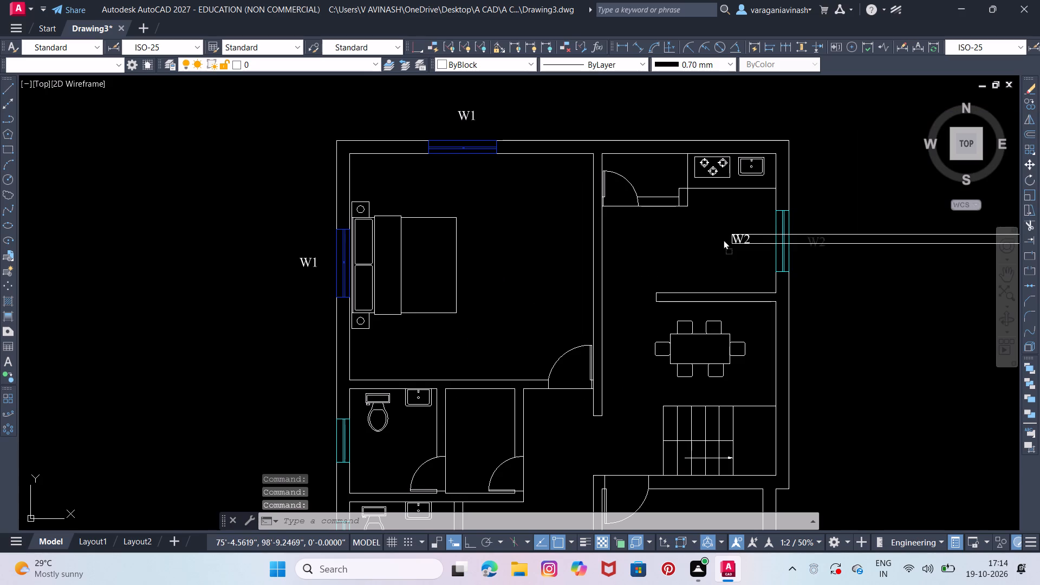
right_drag(723, 239, 631, 228)
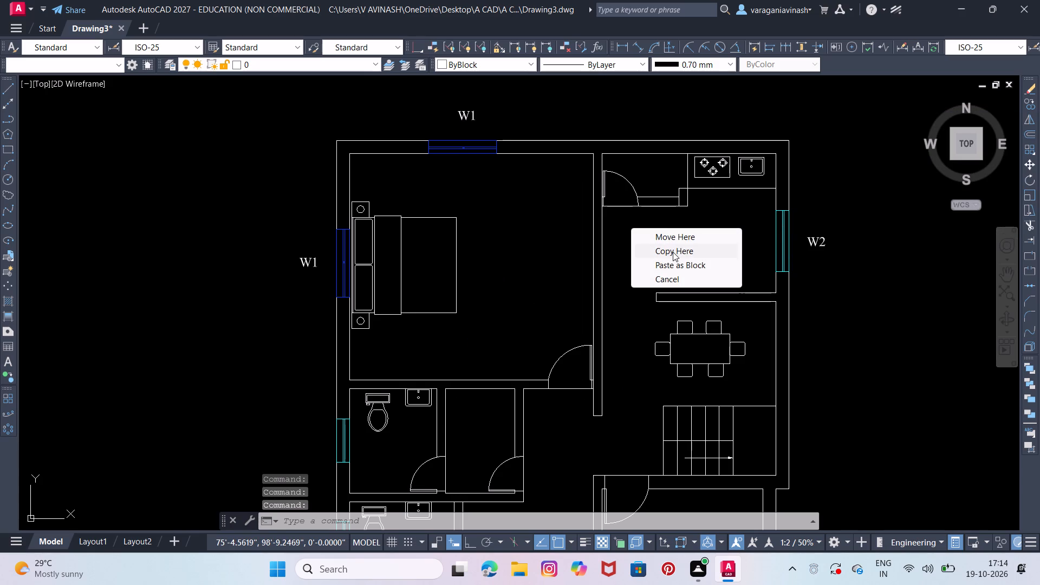
click(673, 252)
Set the text height of the copied W2 label inside the kitchen to 5.5".
double_click(633, 229)
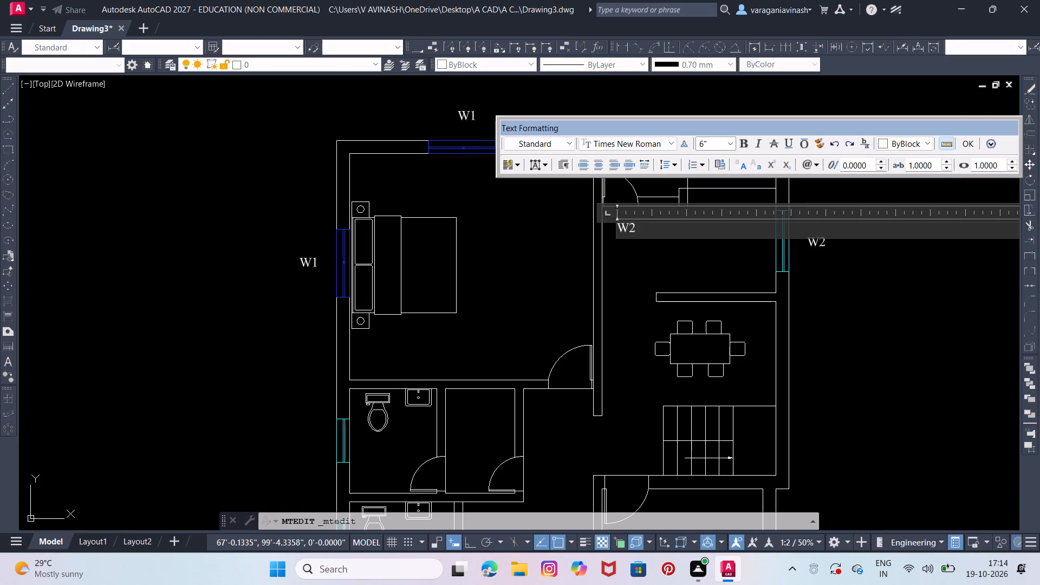
drag(643, 231, 619, 225)
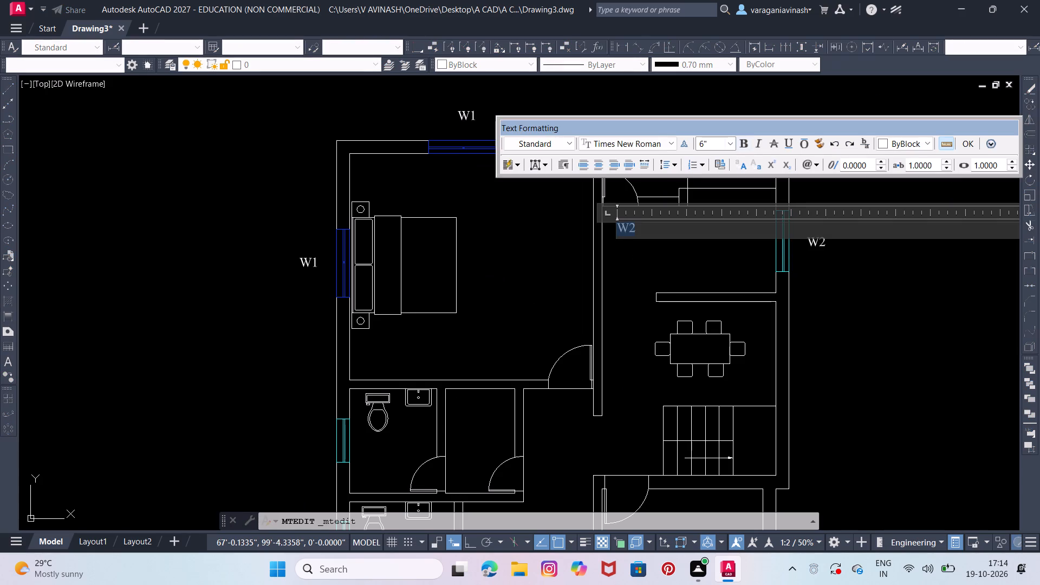
click(733, 145)
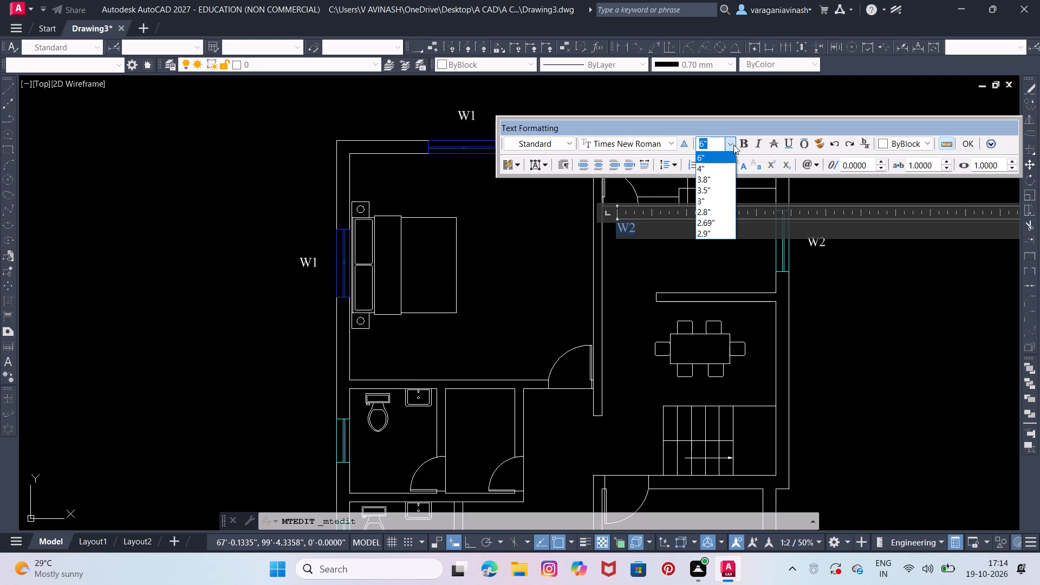
text(5.5)
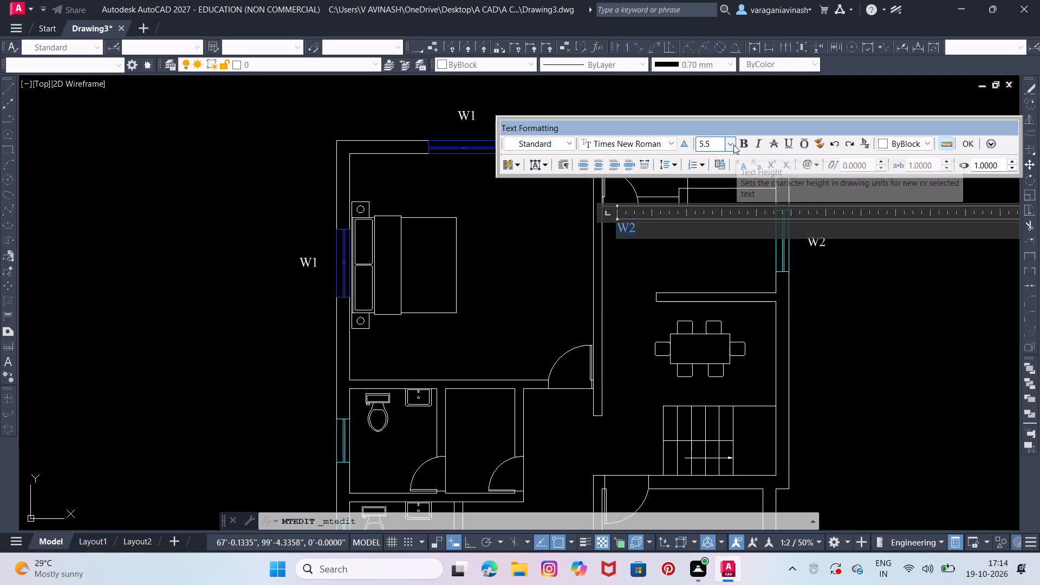
key(Return)
click(638, 271)
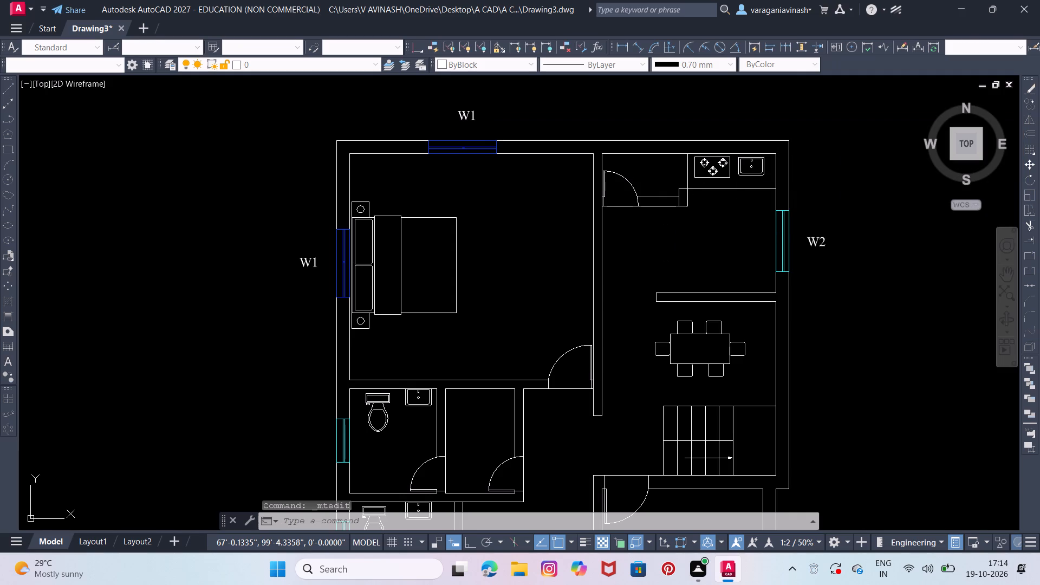
Move the 5.5" label slightly upward, closer to the small room's door beside the kitchen counter.
click(631, 227)
right_drag(630, 227, 626, 220)
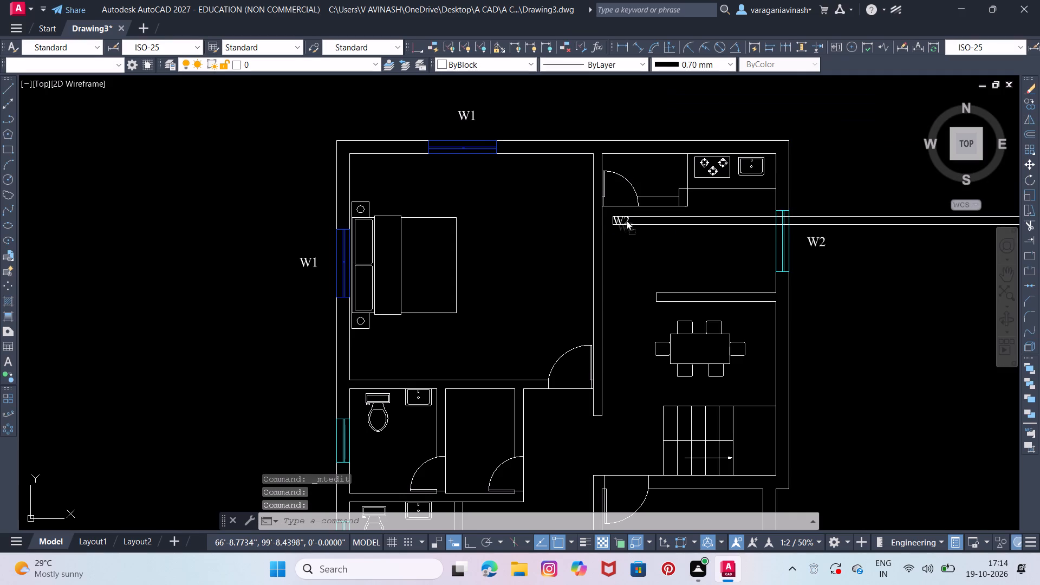
right_drag(626, 220, 628, 214)
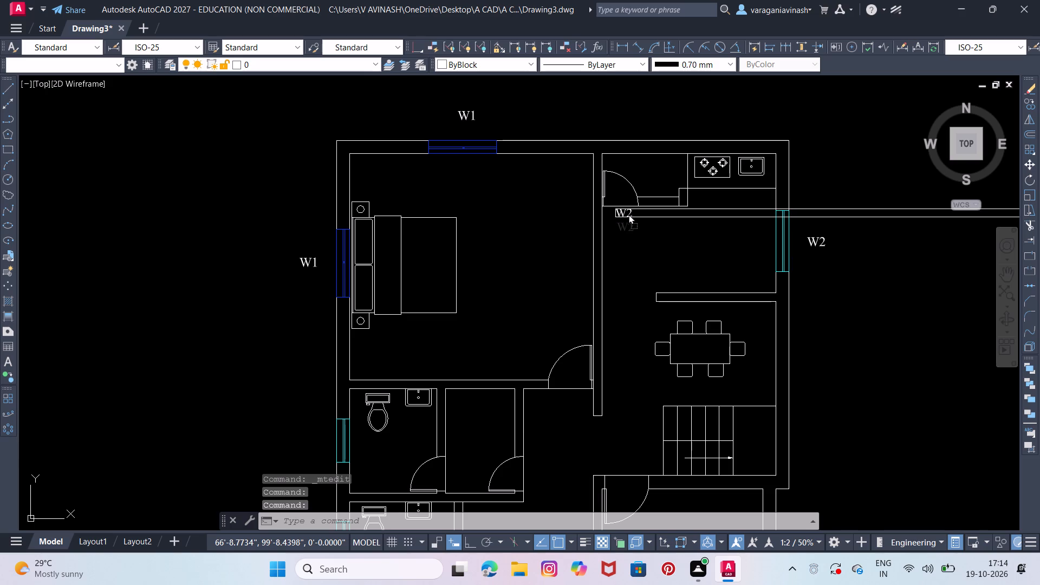
right_drag(628, 214, 628, 216)
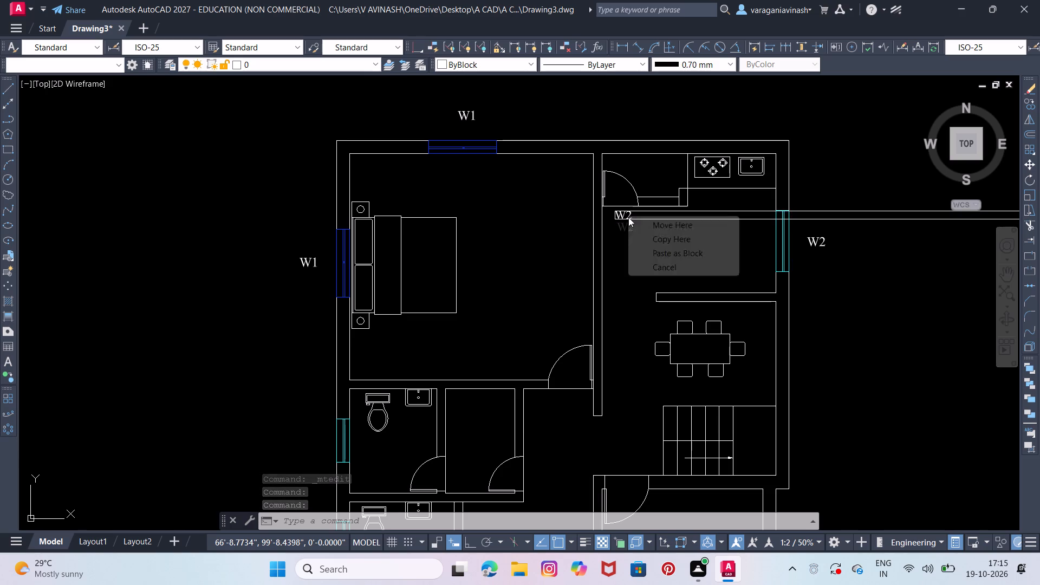
click(673, 224)
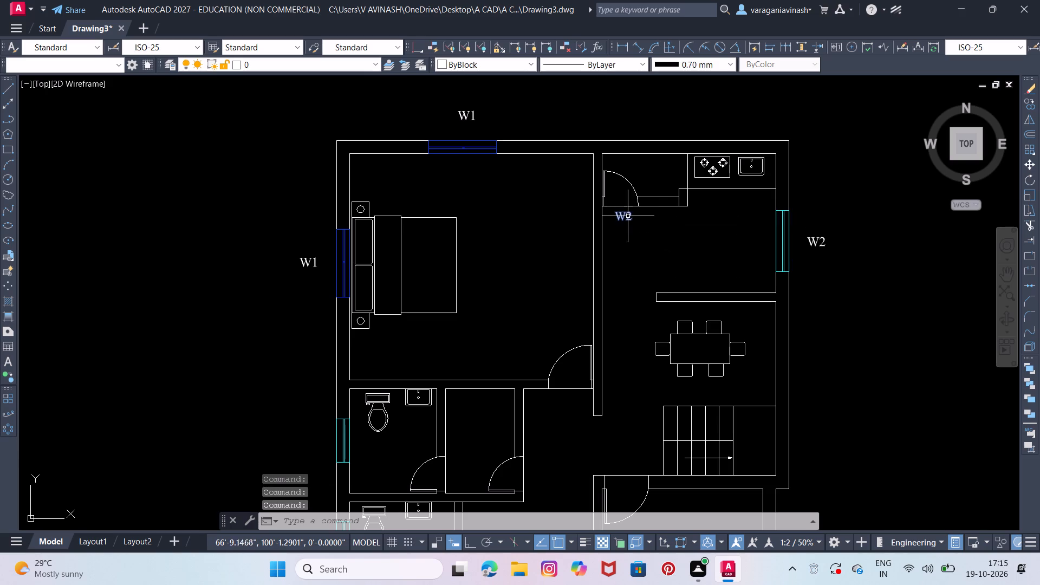
Change the text of the label below the kitchen's small-room door to D2.
double_click(623, 216)
click(643, 220)
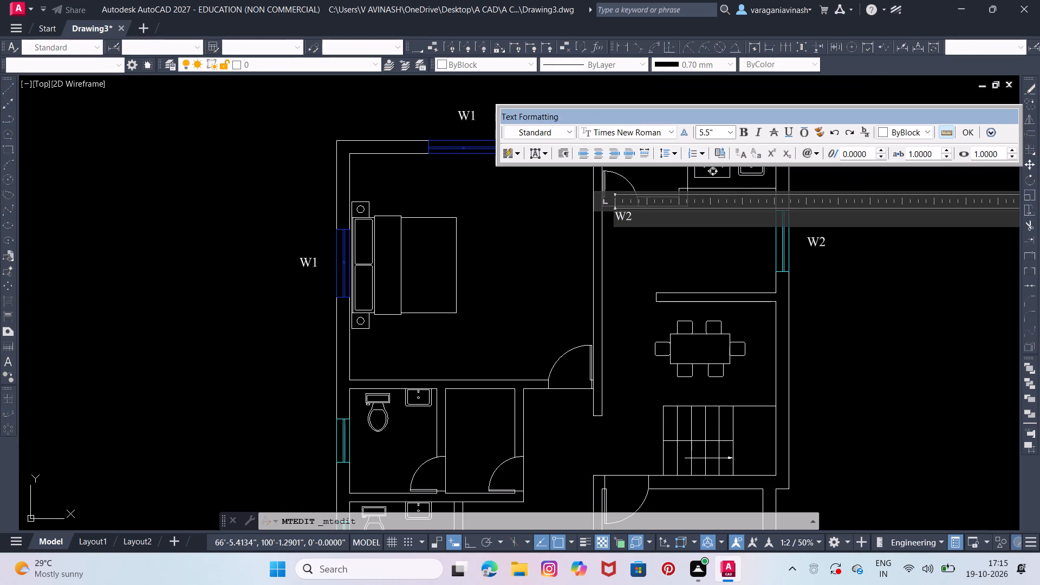
double_click(643, 220)
drag(637, 220, 613, 220)
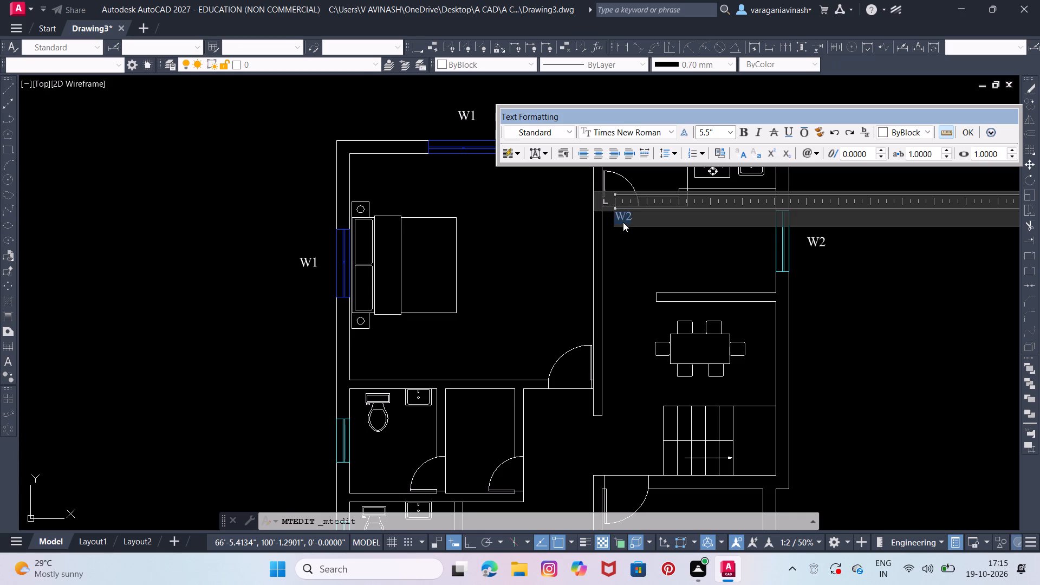
key(d)
key(2)
click(623, 259)
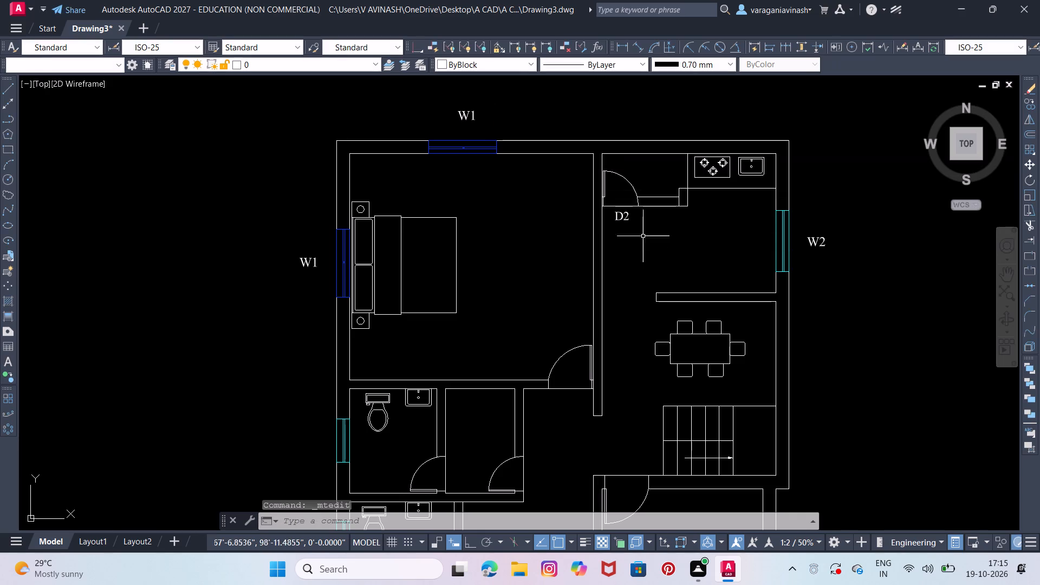
Copy the D2 label to the door of the small room next to the upper bathroom.
middle_drag(655, 268, 649, 217)
middle_drag(621, 206, 615, 181)
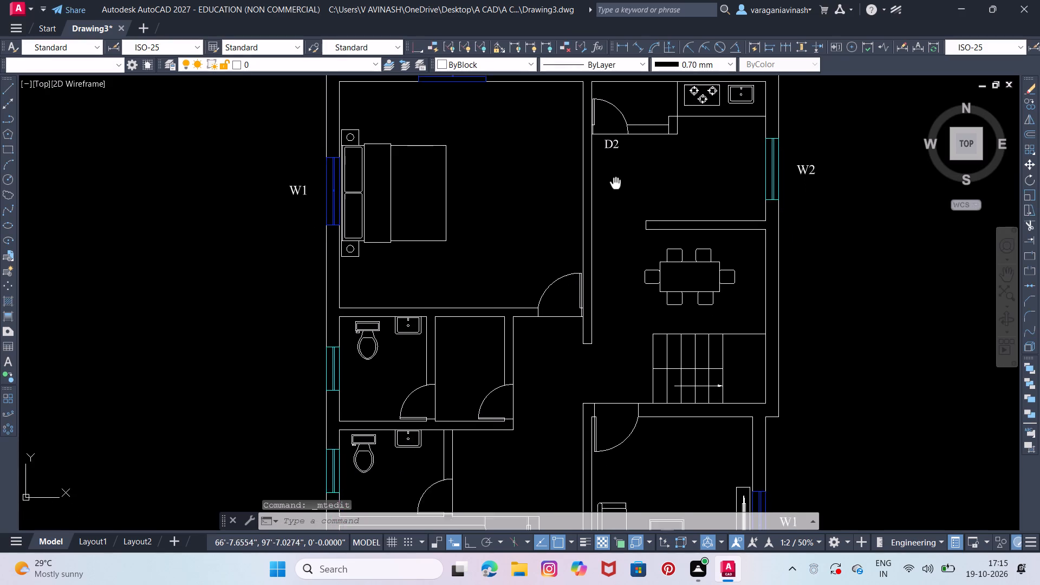
middle_drag(615, 181, 613, 174)
click(610, 131)
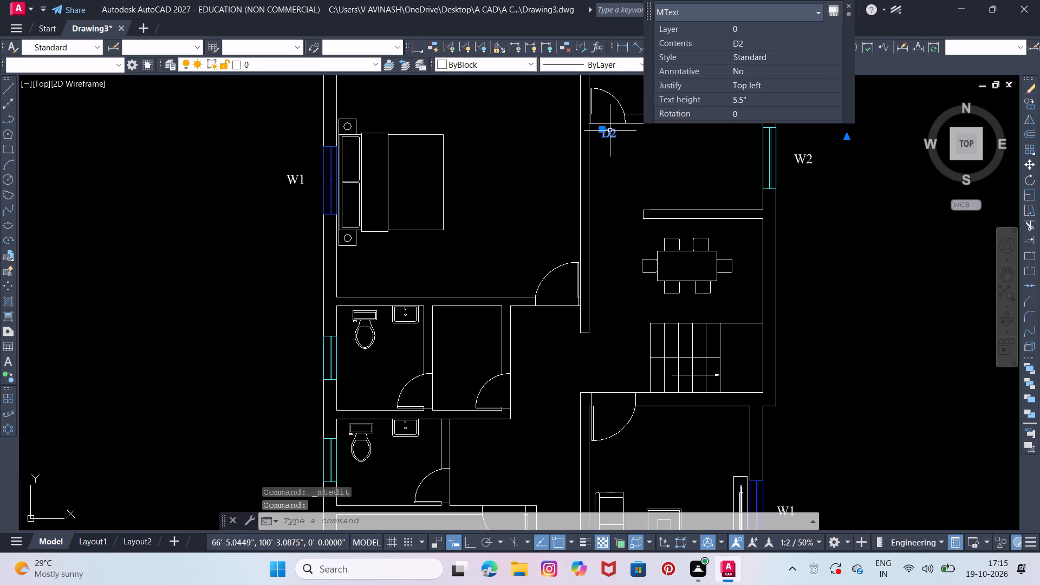
middle_drag(616, 193, 616, 131)
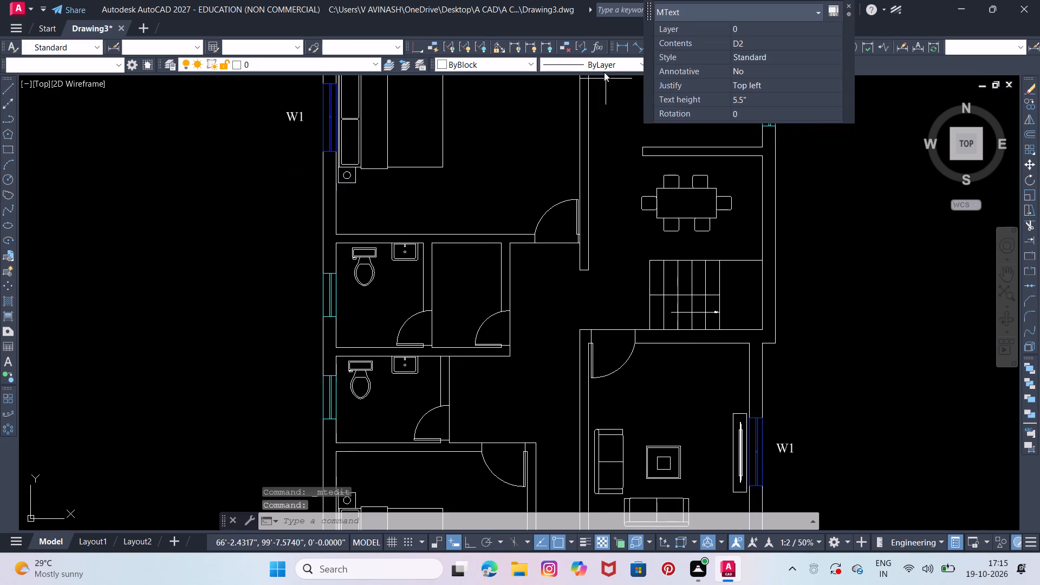
middle_drag(604, 114, 604, 135)
right_drag(608, 88, 520, 367)
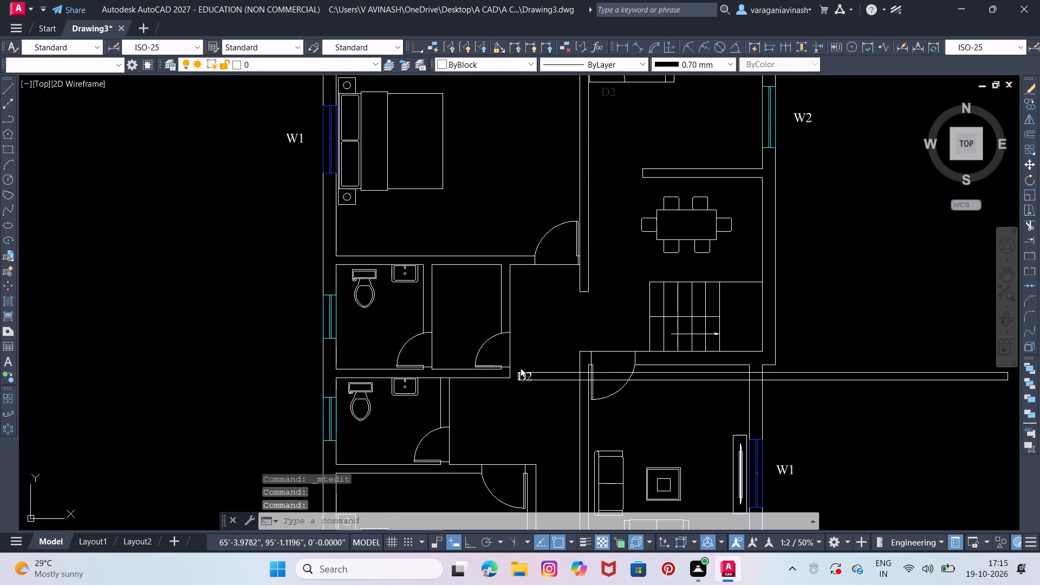
right_drag(520, 367, 501, 348)
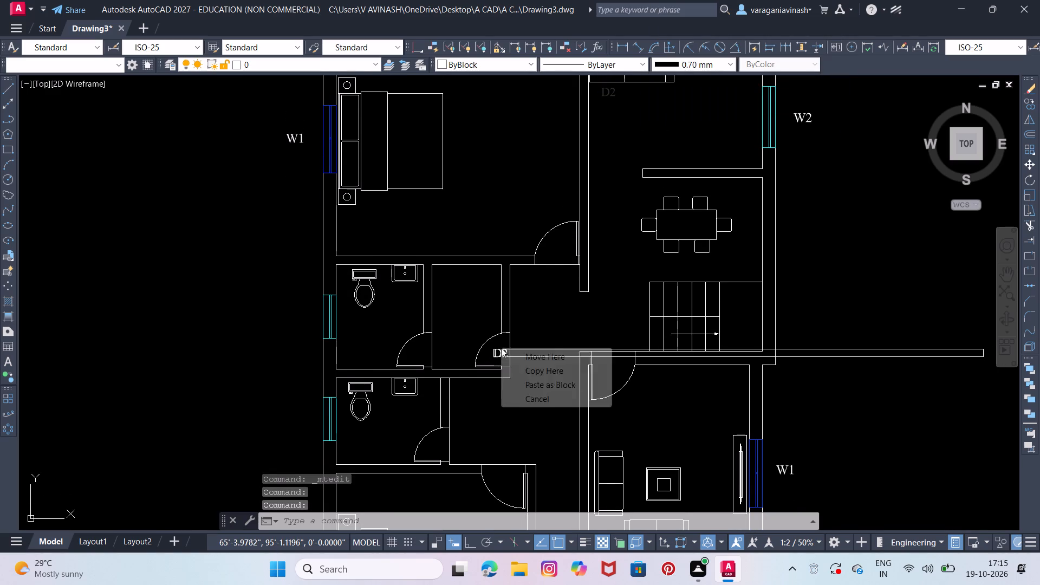
click(525, 369)
Copy the small room's D2 label into the swing of the upper bathroom's door.
click(499, 354)
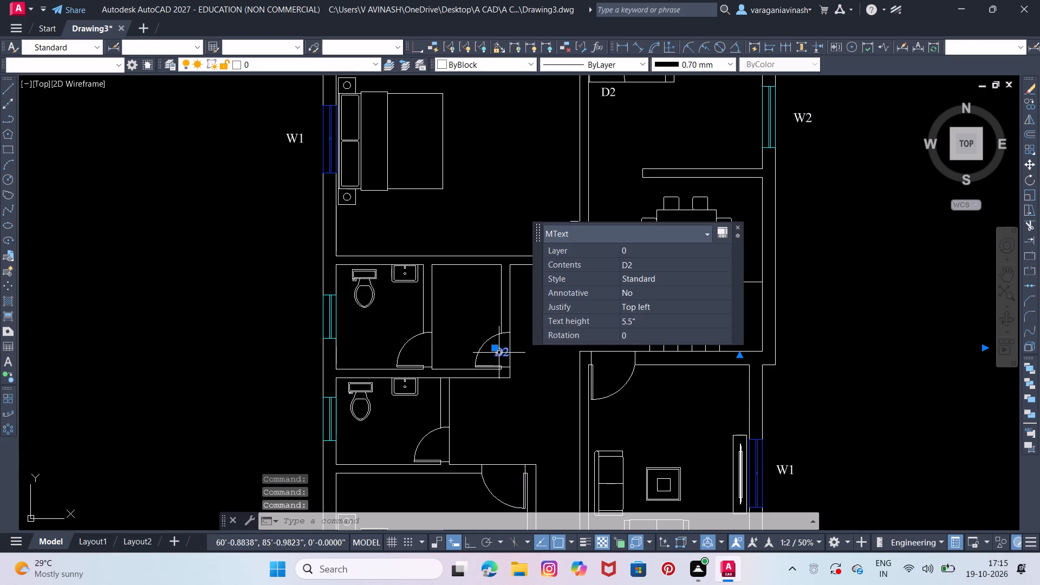
right_drag(499, 353, 420, 351)
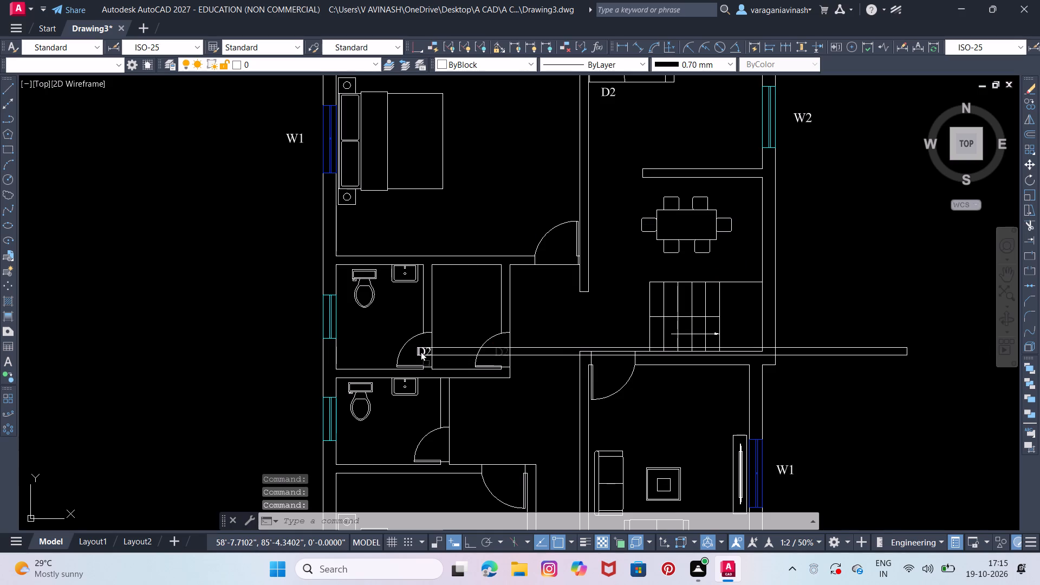
right_drag(420, 351, 418, 350)
click(448, 371)
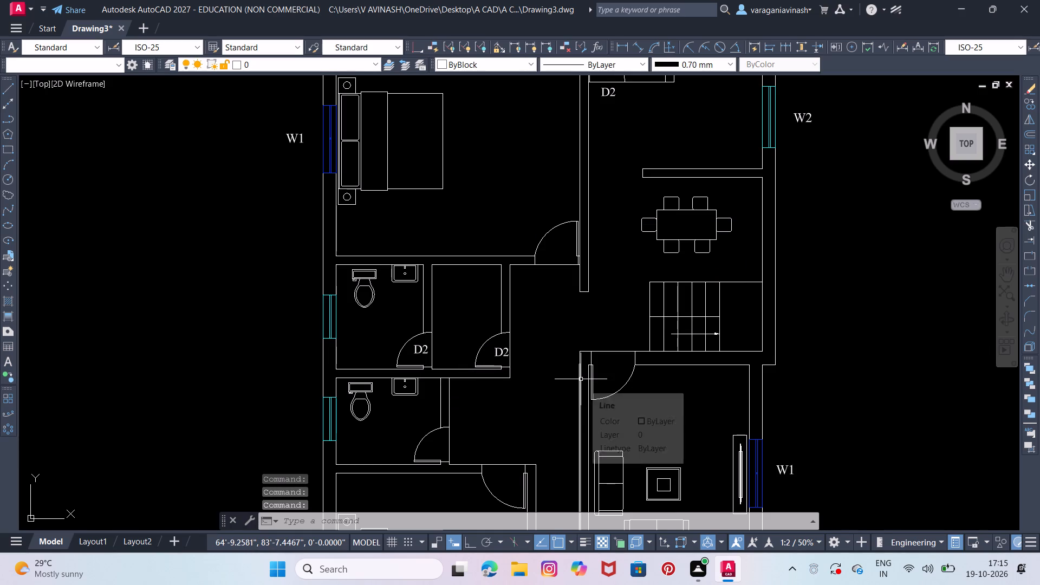
Copy the upper bathroom's D2 label into the door swing of the lower bathroom.
middle_drag(578, 369, 568, 281)
click(408, 258)
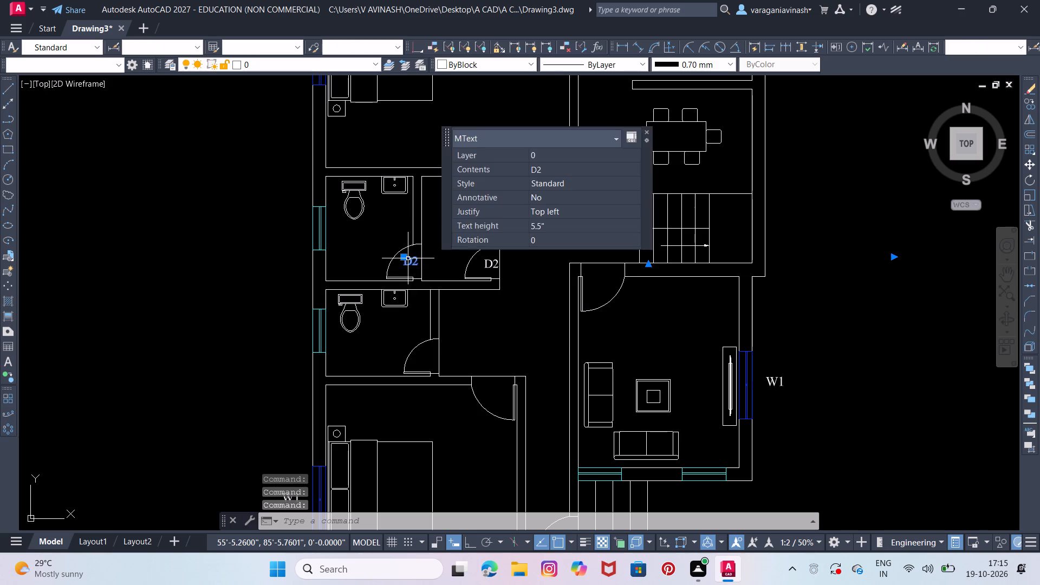
right_drag(408, 258, 423, 357)
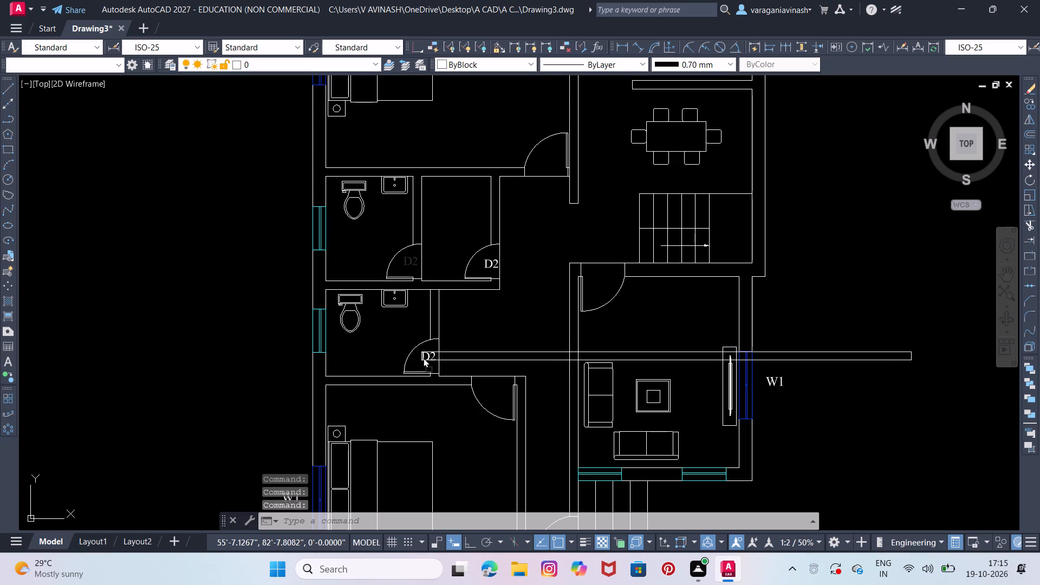
right_drag(423, 357, 426, 354)
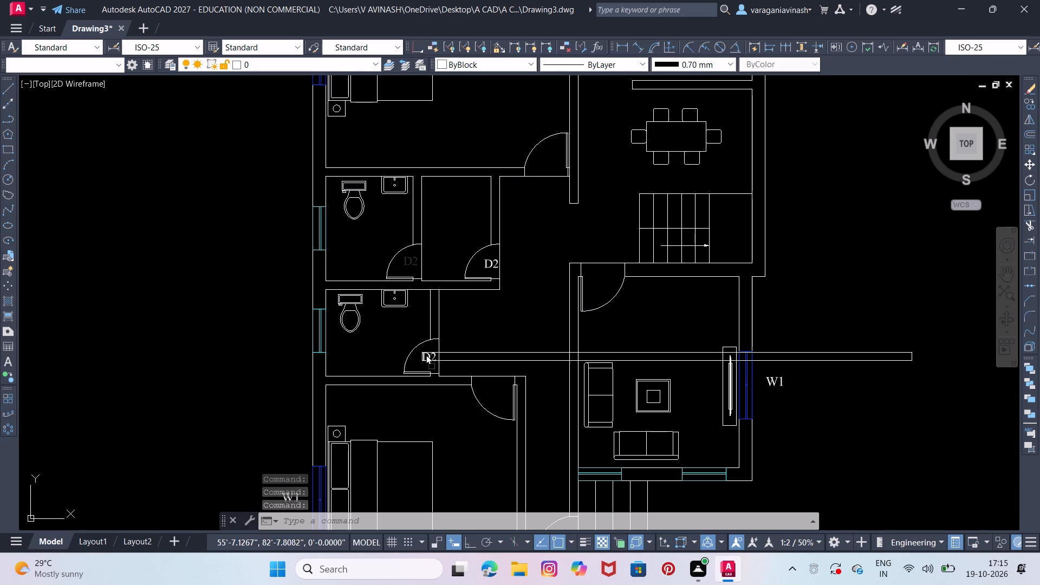
right_drag(426, 354, 426, 355)
click(463, 375)
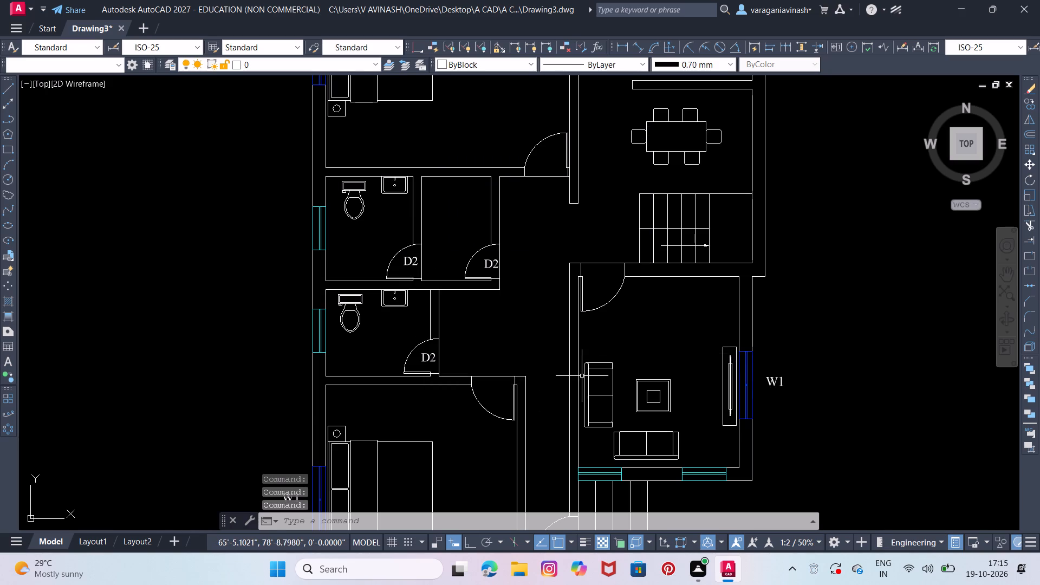
Copy the lower bathroom's D2 label into the door swing of the lower bedroom.
middle_drag(595, 373, 547, 300)
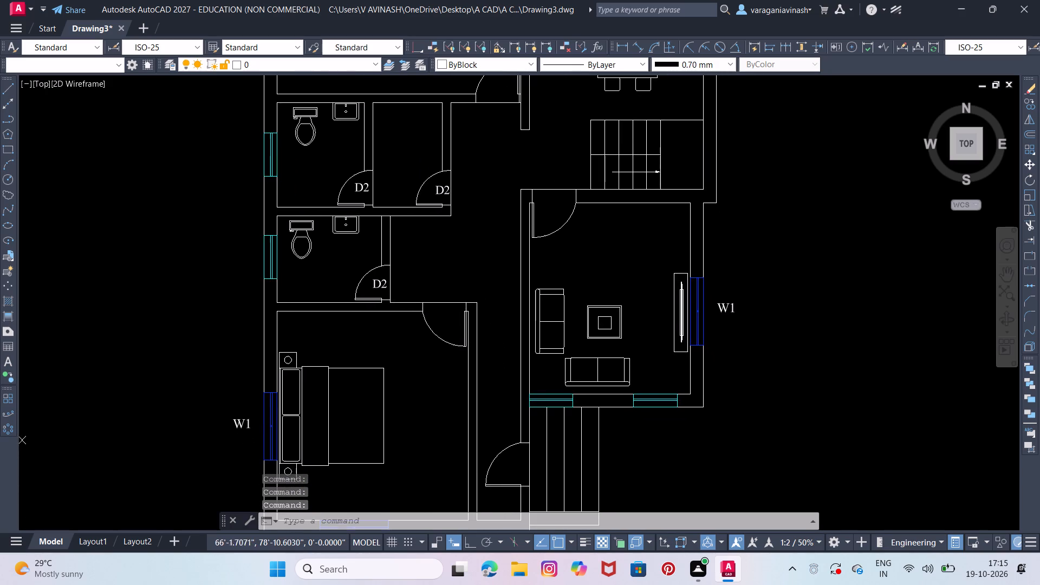
click(376, 285)
right_drag(376, 285, 444, 310)
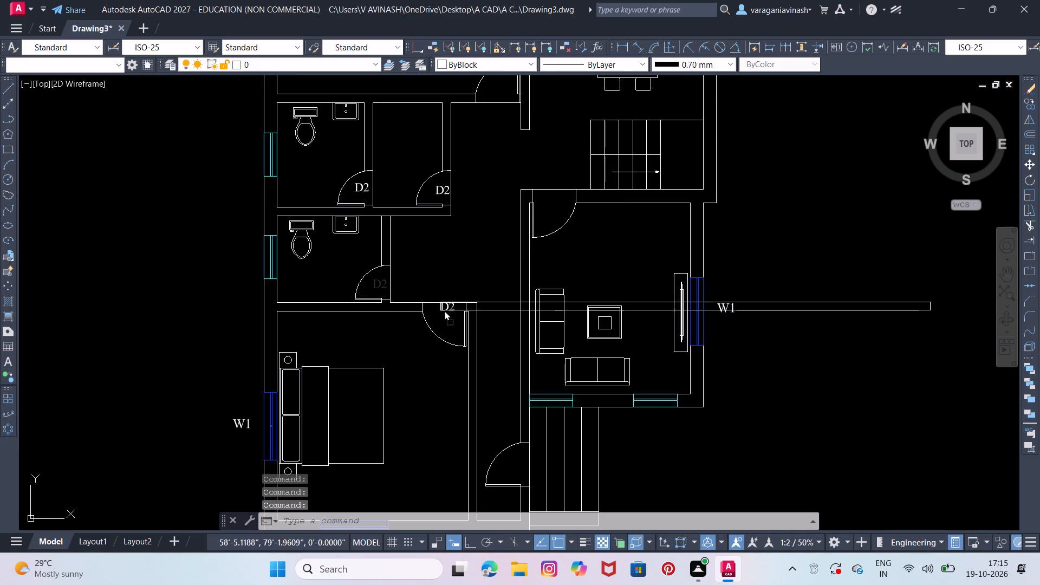
right_drag(444, 310, 443, 316)
click(471, 333)
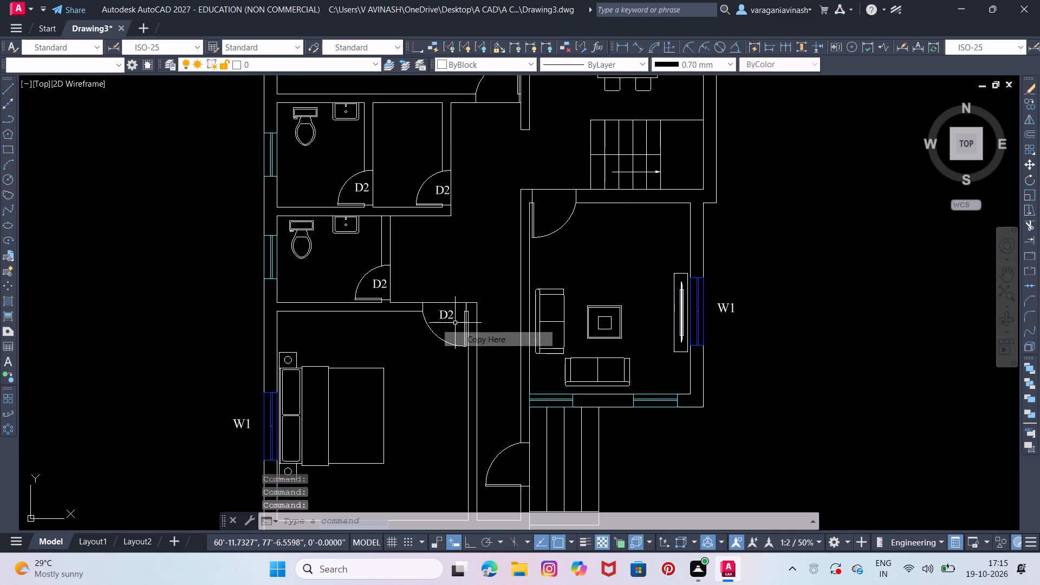
Change the text of the label at the lower bedroom's door to D1.
double_click(446, 313)
click(458, 318)
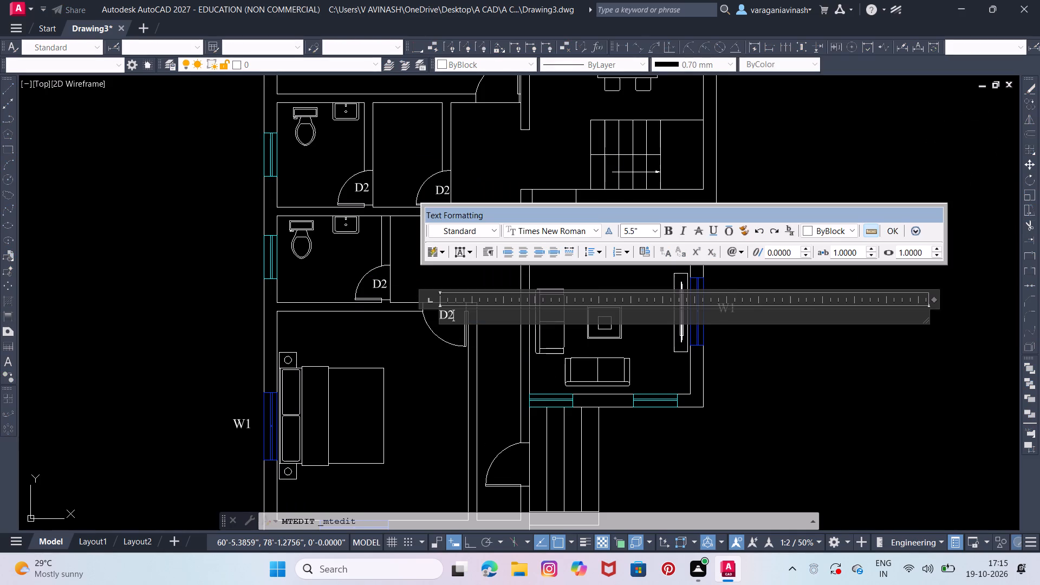
key(BackSpace)
key(1)
click(441, 416)
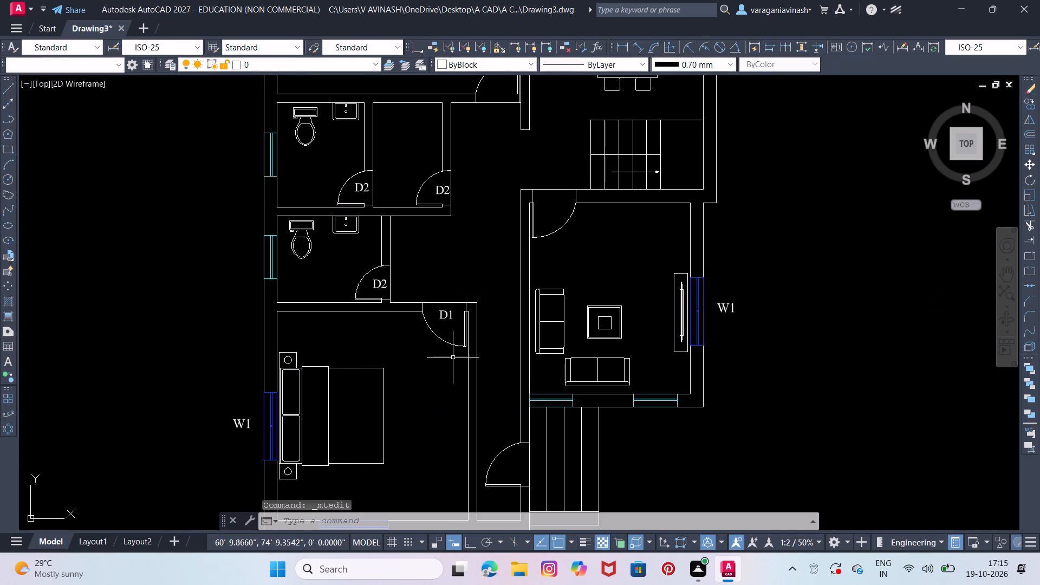
Copy the lower bedroom's D1 label into the swing of the entrance door beside the front steps.
click(449, 316)
right_drag(448, 316, 521, 471)
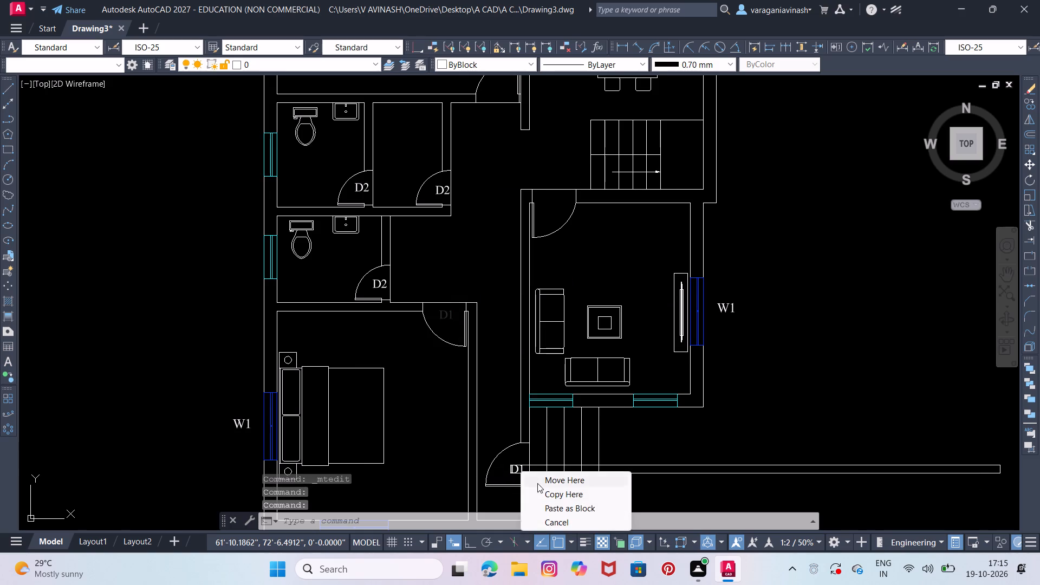
click(549, 494)
Copy the lower bedroom's D1 label to the living room door below the staircase.
middle_drag(588, 391, 578, 426)
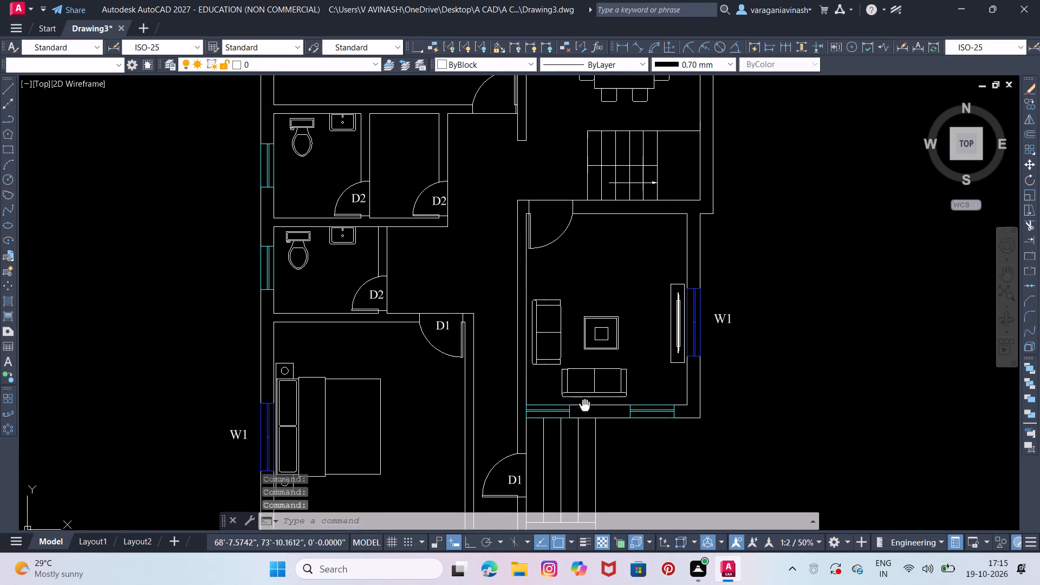
middle_drag(578, 426, 565, 454)
click(428, 375)
right_drag(424, 378, 513, 300)
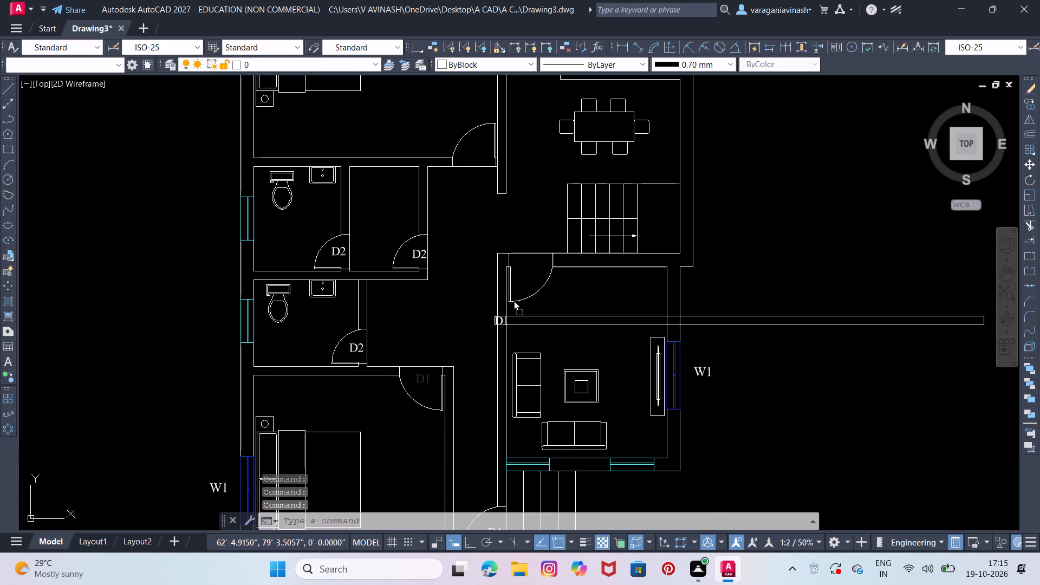
right_drag(513, 300, 531, 265)
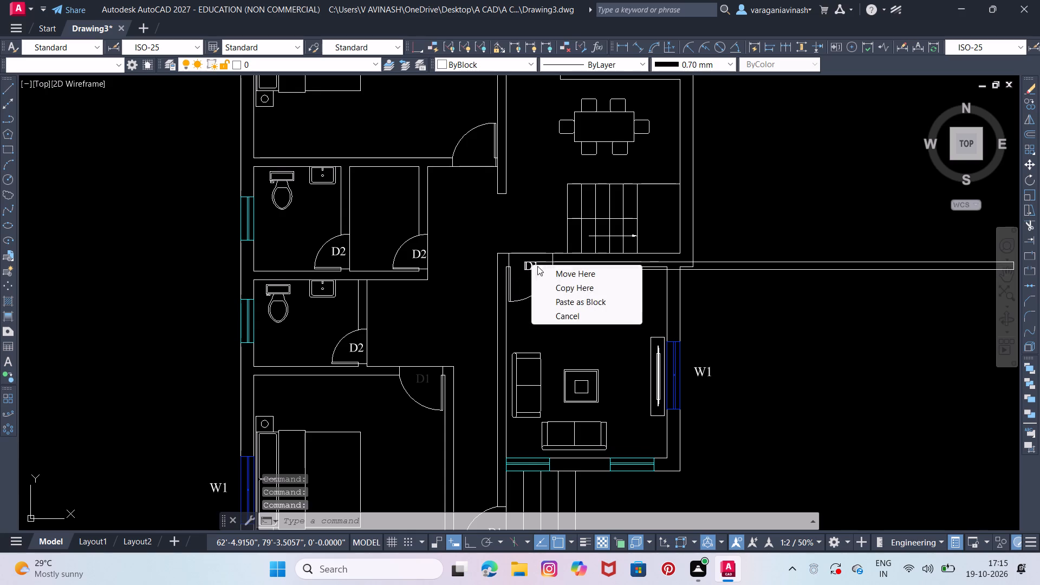
click(569, 285)
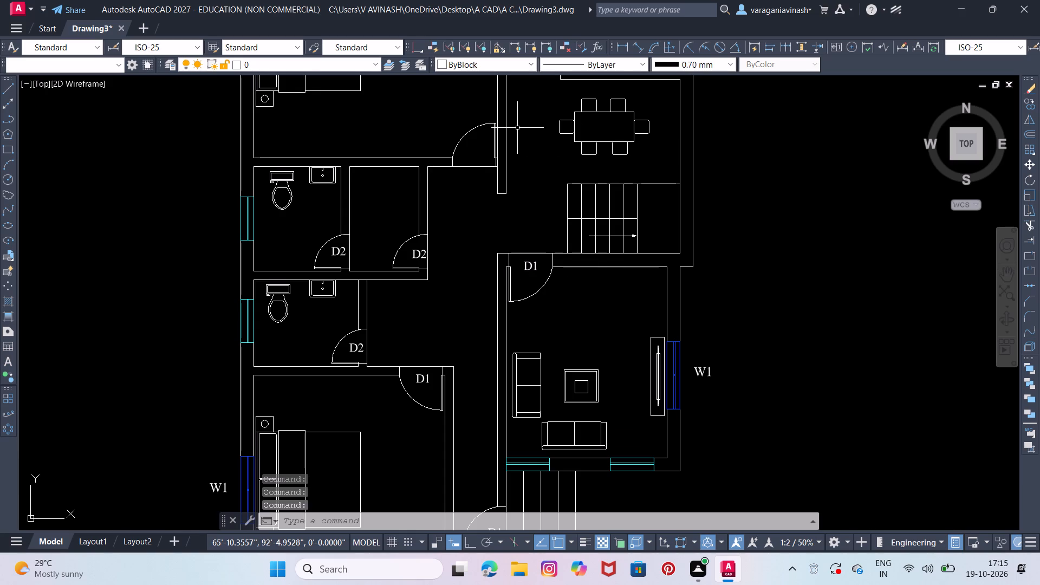
Copy the living room's D1 label into the door swing of the upper bedroom.
middle_drag(516, 128, 511, 217)
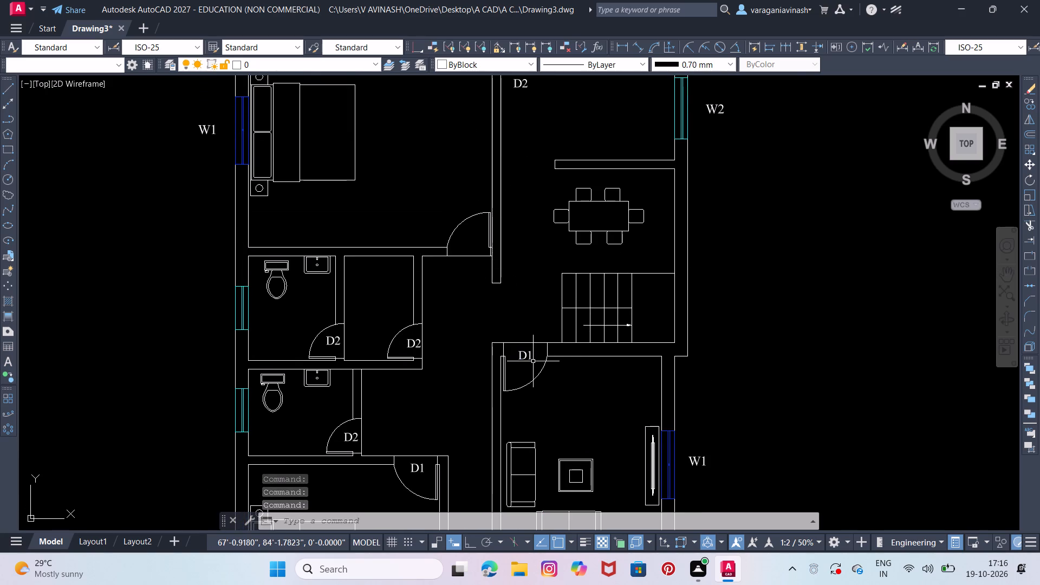
click(528, 359)
right_drag(532, 350, 473, 240)
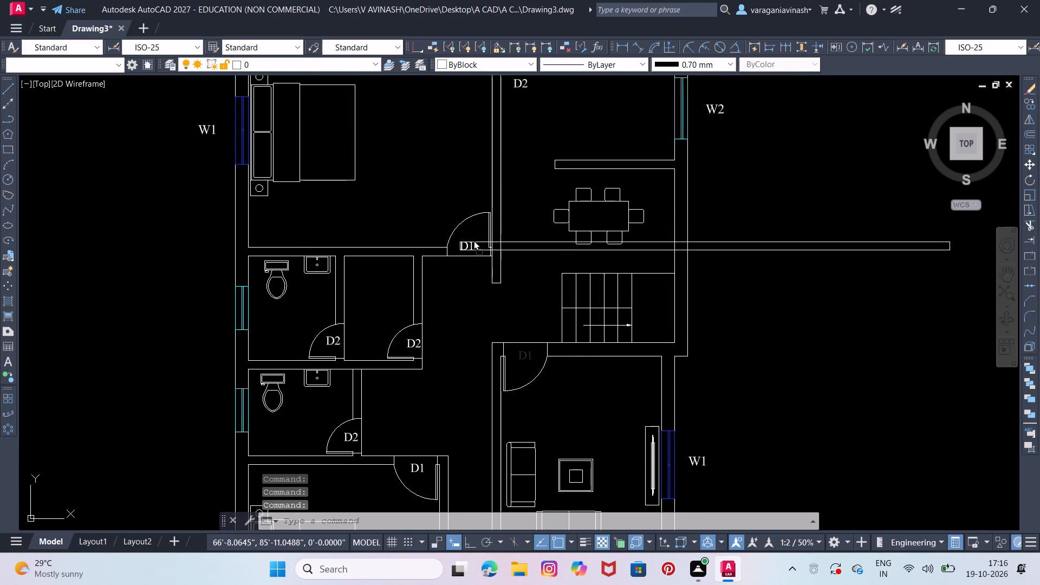
right_drag(473, 240, 476, 243)
click(510, 262)
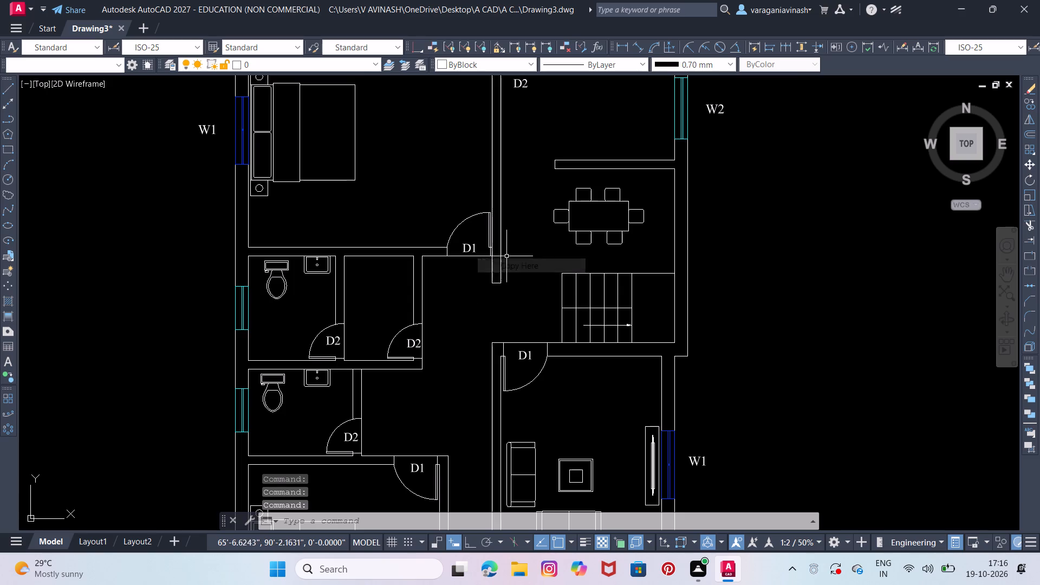
Copy the upper bedroom door's D1 label into the open floor area beside the bed in that room.
scroll(506, 256, down, 2)
scroll(591, 250, up, 1)
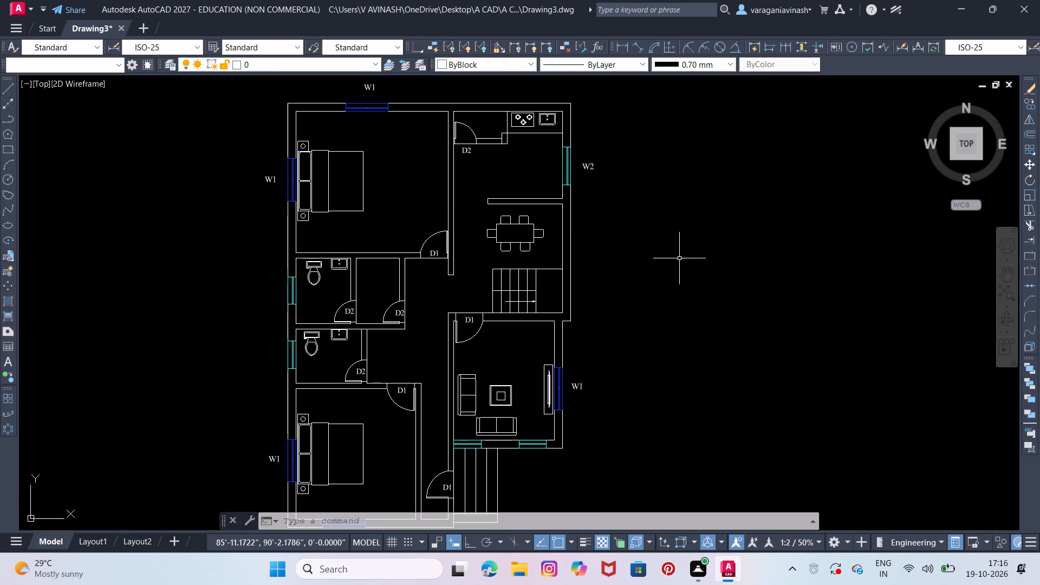
middle_drag(678, 258, 678, 253)
middle_drag(457, 255, 460, 316)
click(440, 311)
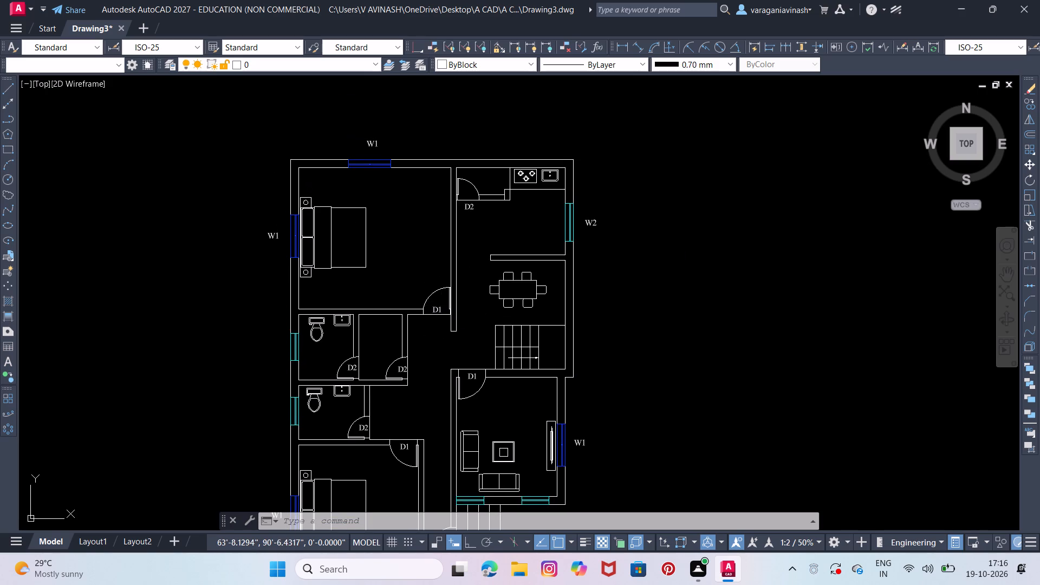
right_drag(441, 309, 423, 223)
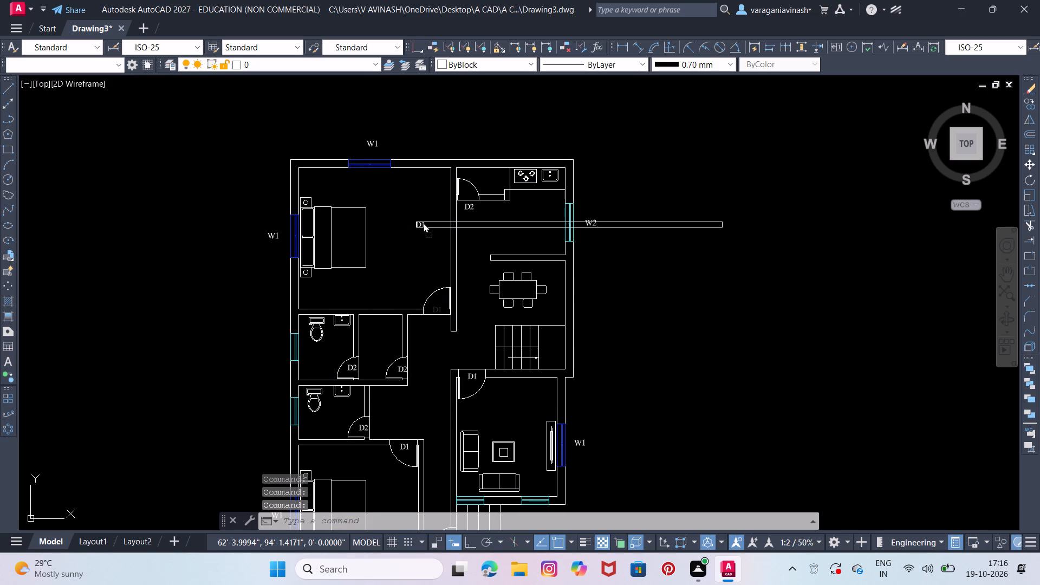
right_drag(423, 223, 409, 224)
click(448, 244)
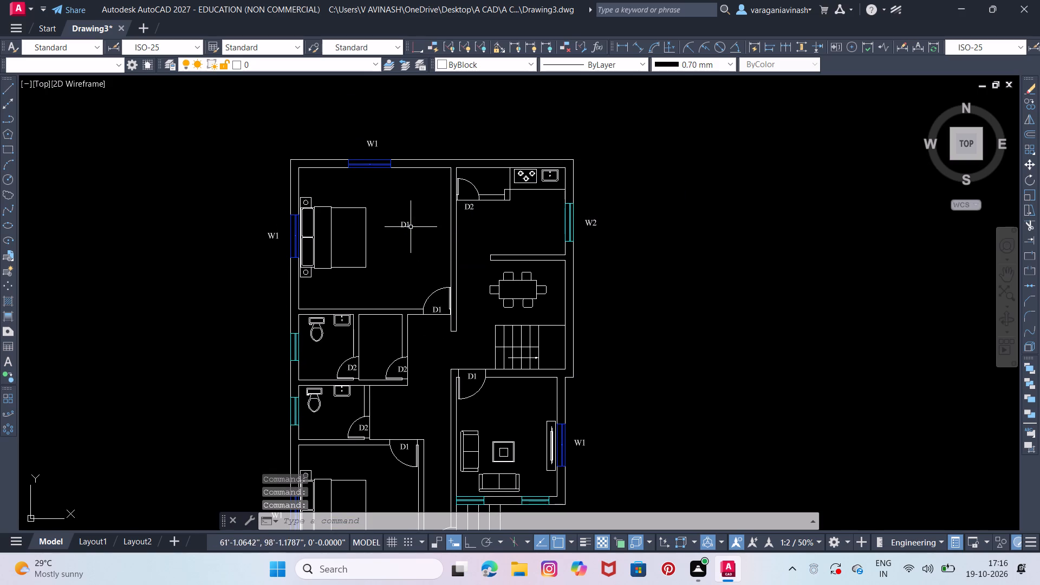
Replace the text of the copied label beside the upper bedroom's bed with BED ROOM and 14' on a second line.
double_click(408, 224)
click(414, 224)
drag(414, 224, 412, 224)
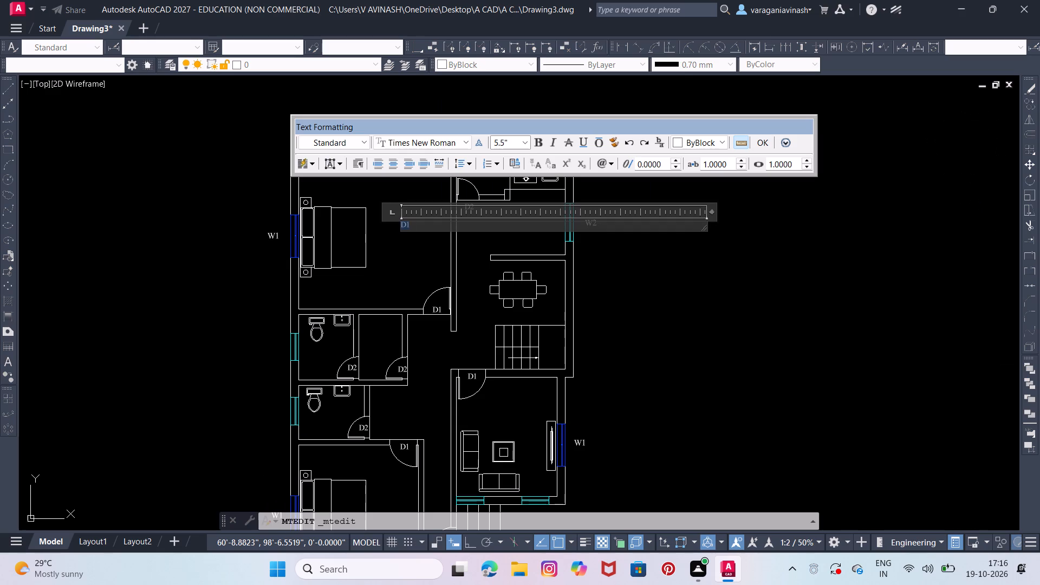
drag(412, 224, 400, 223)
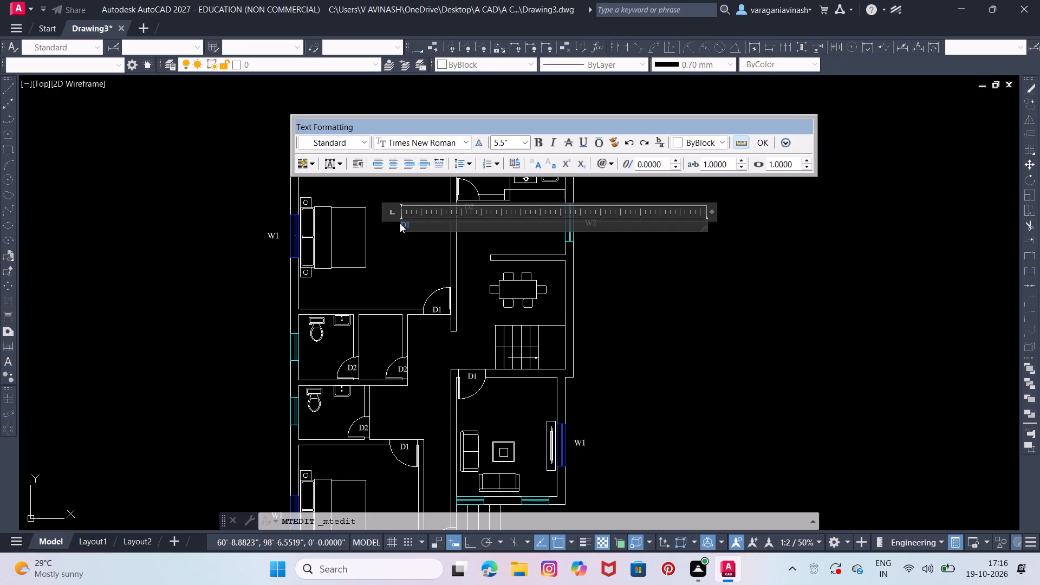
text(BED ROOM)
key(space)
key(Return)
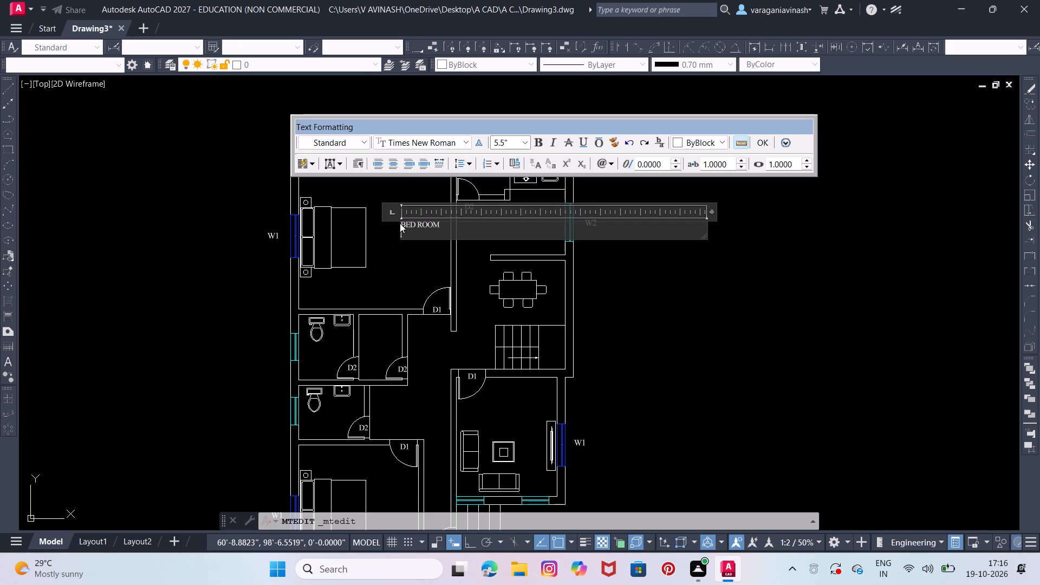
text(14)
key(apostrophe)
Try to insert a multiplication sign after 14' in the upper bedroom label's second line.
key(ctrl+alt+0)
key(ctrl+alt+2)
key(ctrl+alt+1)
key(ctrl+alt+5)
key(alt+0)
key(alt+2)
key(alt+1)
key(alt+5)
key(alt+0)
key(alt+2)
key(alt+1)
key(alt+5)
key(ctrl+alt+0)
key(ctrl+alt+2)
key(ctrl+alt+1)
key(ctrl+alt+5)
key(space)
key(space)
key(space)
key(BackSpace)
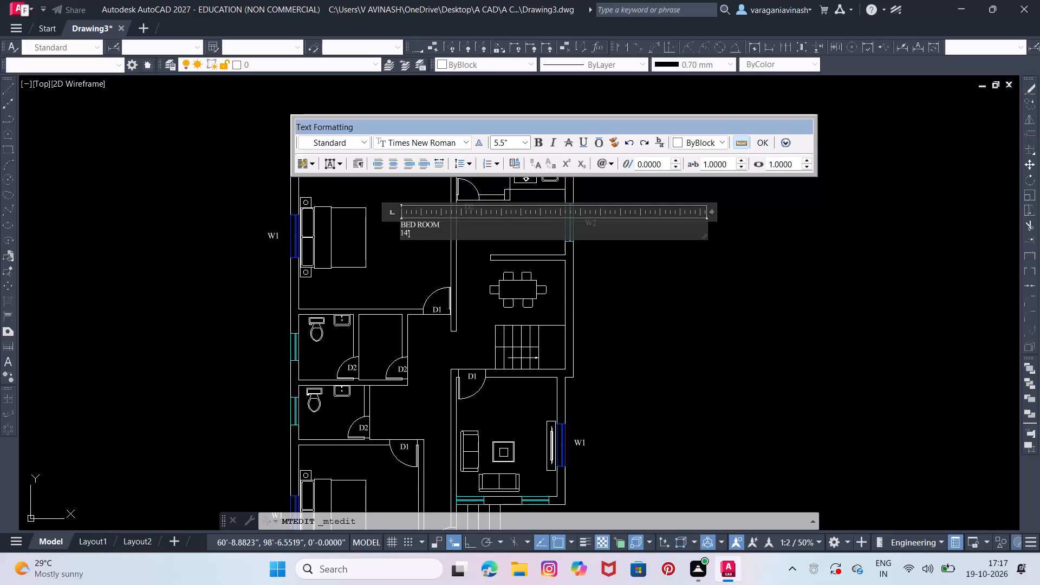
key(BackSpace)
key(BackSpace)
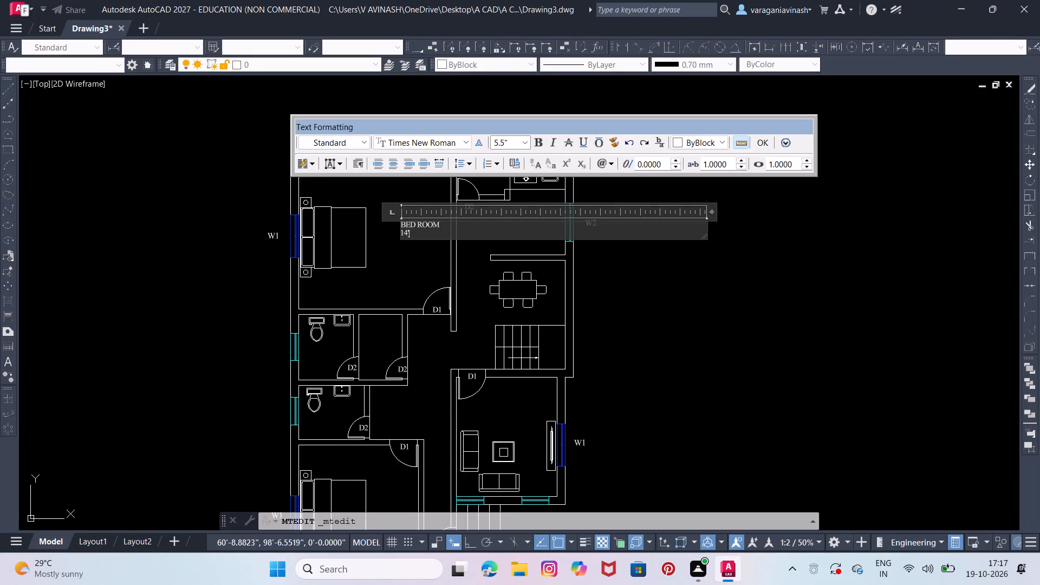
Centre-align both lines of the BED ROOM label.
drag(412, 231, 399, 222)
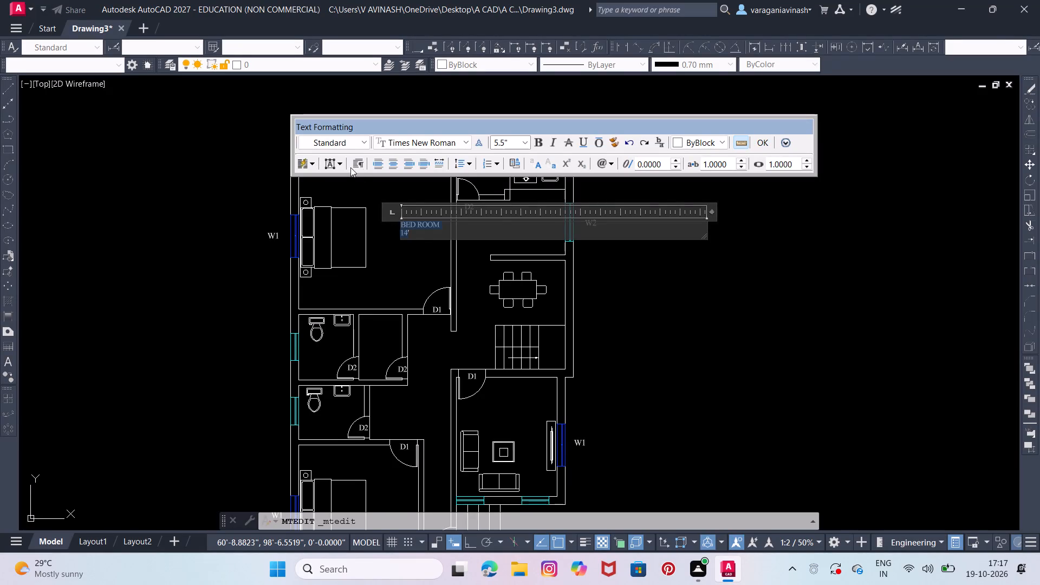
click(397, 162)
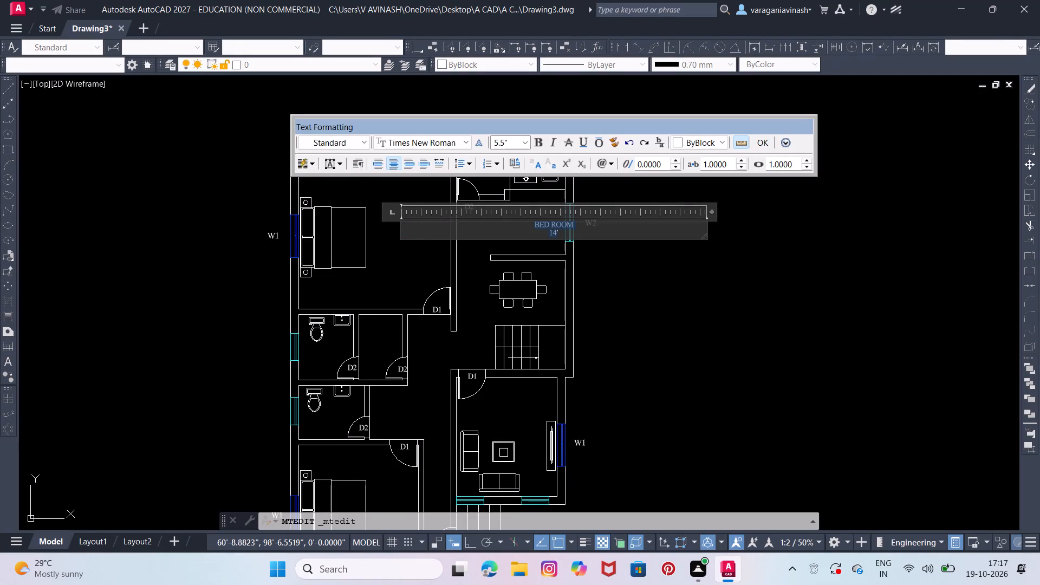
Complete the second line of the BED ROOM label as 14'×13' and finish editing the text.
click(558, 232)
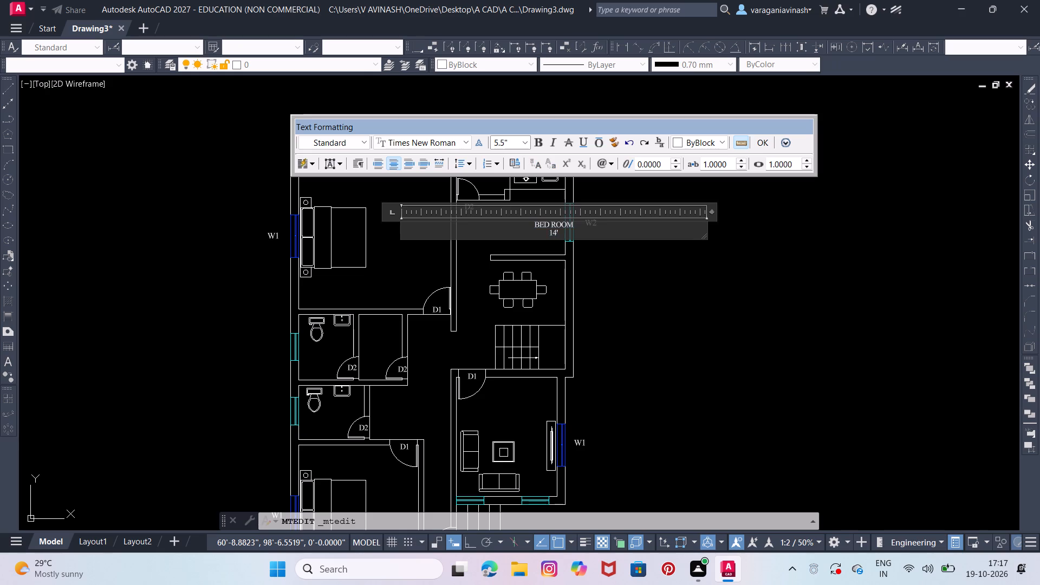
key(alt+0)
key(alt+2)
key(alt+1)
key(alt+5)
text(13;)
key(BackSpace)
key(apostrophe)
click(594, 270)
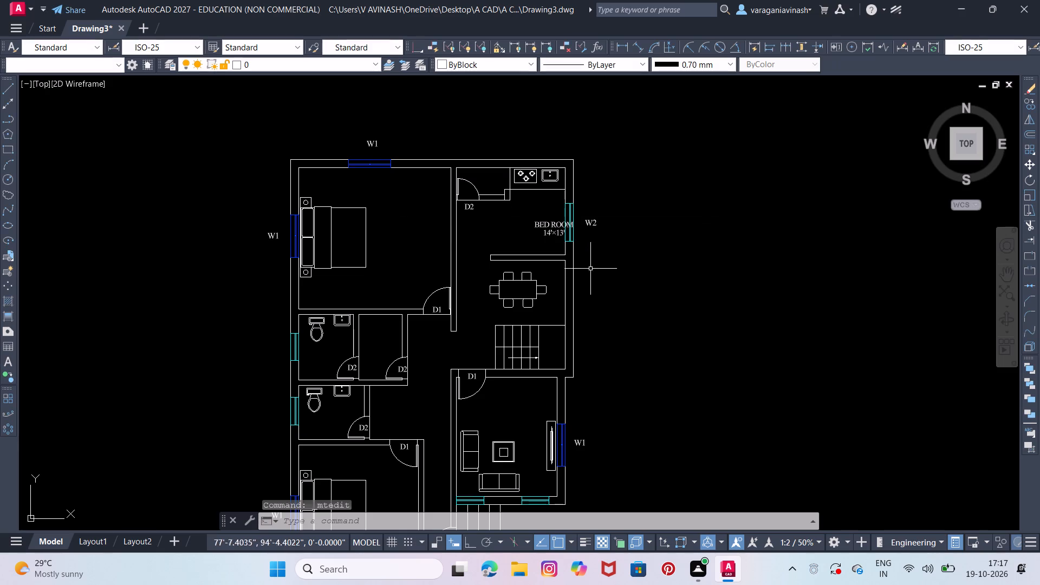
Move the BED ROOM 14'×13' label from the kitchen into the open floor area beside the upper bedroom's bed.
click(554, 231)
right_drag(554, 231, 405, 238)
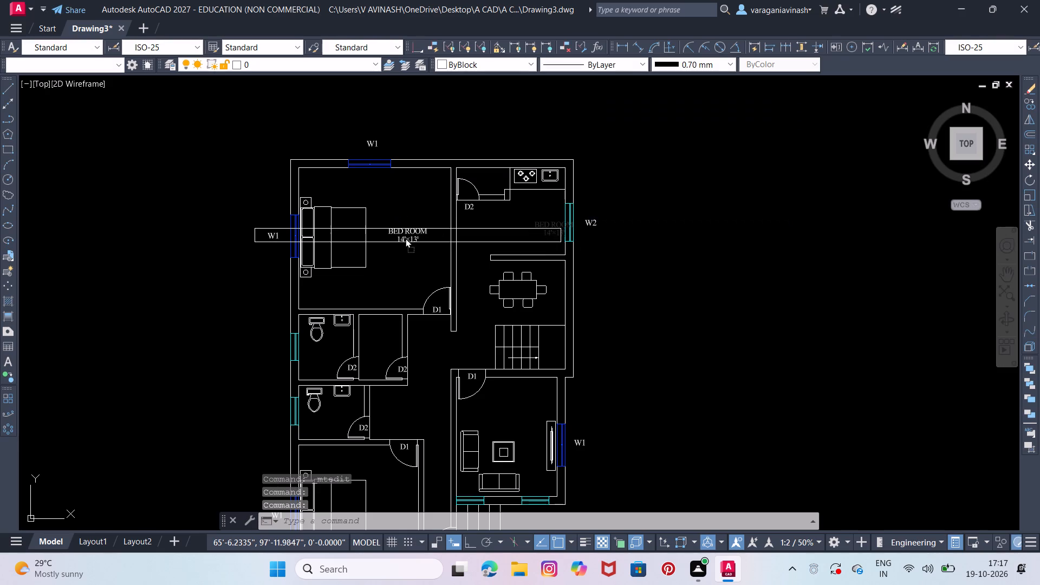
right_drag(405, 238, 412, 245)
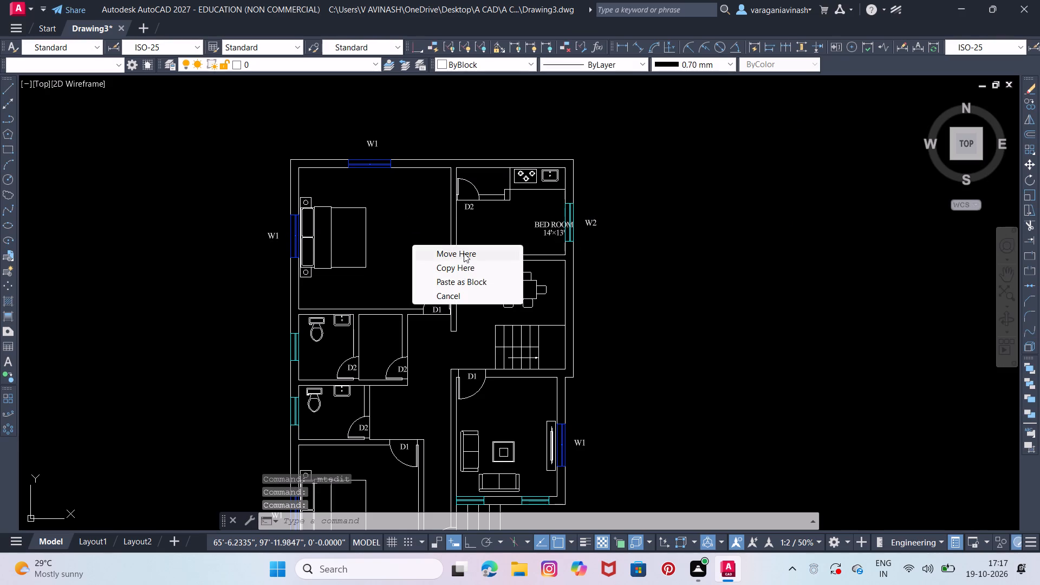
click(465, 253)
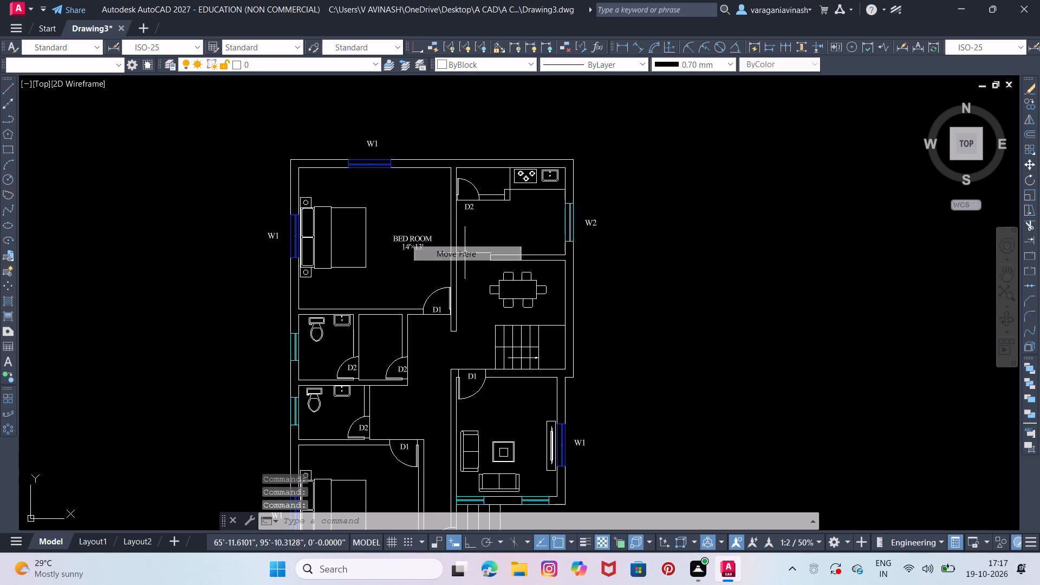
Copy the upper bedroom's BED ROOM label into the kitchen floor area below the counter.
click(417, 240)
right_drag(417, 240, 506, 227)
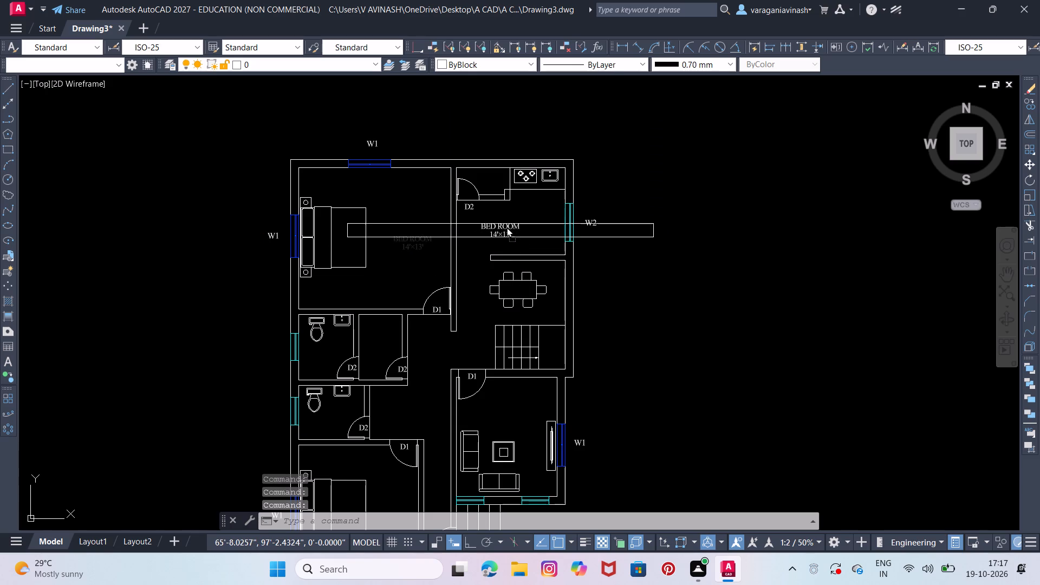
right_drag(506, 227, 517, 224)
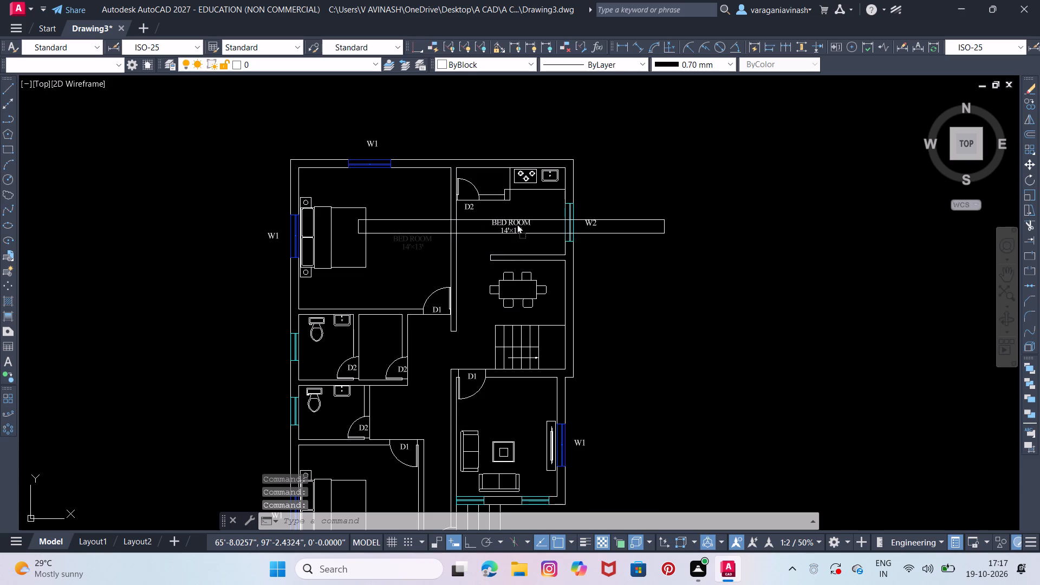
right_drag(517, 224, 523, 220)
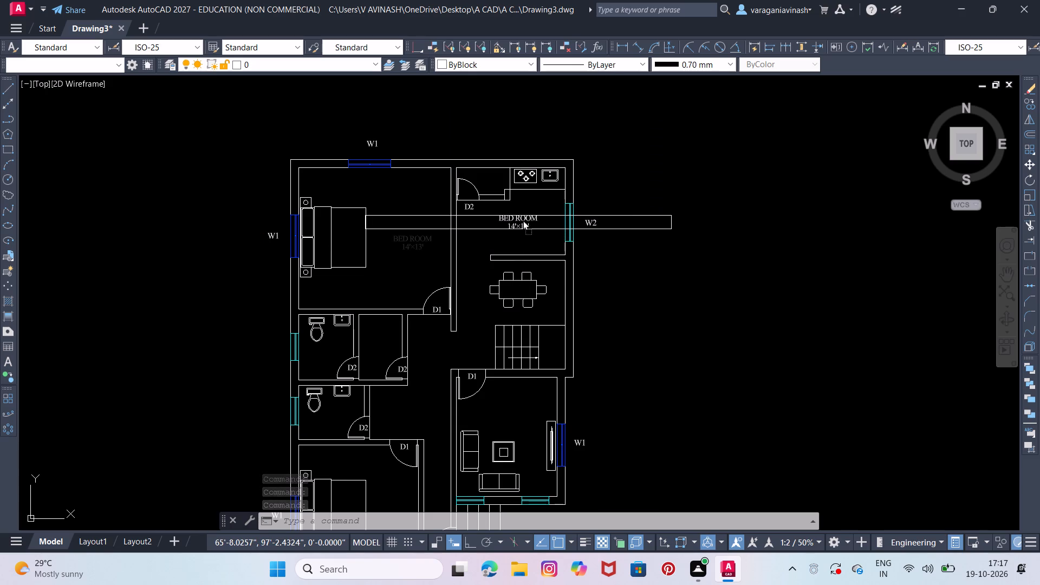
right_drag(523, 220, 522, 221)
click(560, 245)
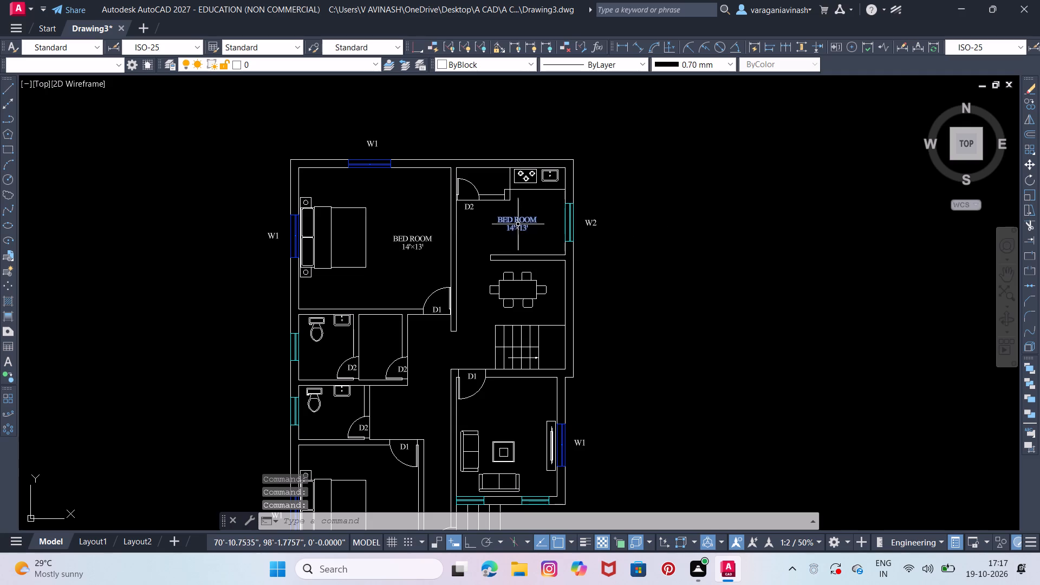
Replace the room name in the copied label in the kitchen with KITCHEN.
double_click(517, 222)
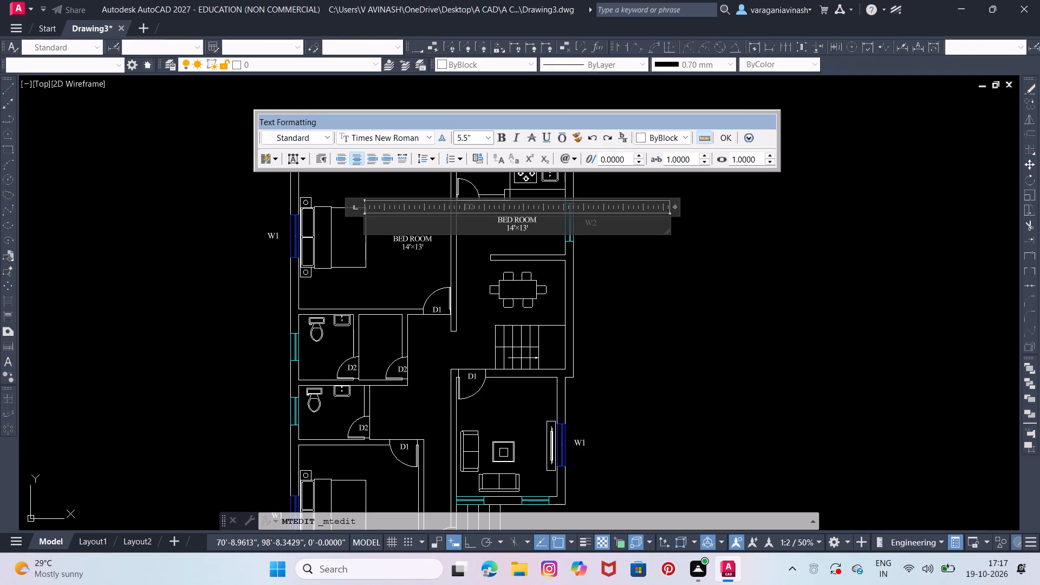
click(541, 219)
key(BackSpace)
key(BackSpace)
key(BackSpace)
key(BackSpace)
key(BackSpace)
key(BackSpace)
key(BackSpace)
key(BackSpace)
key(BackSpace)
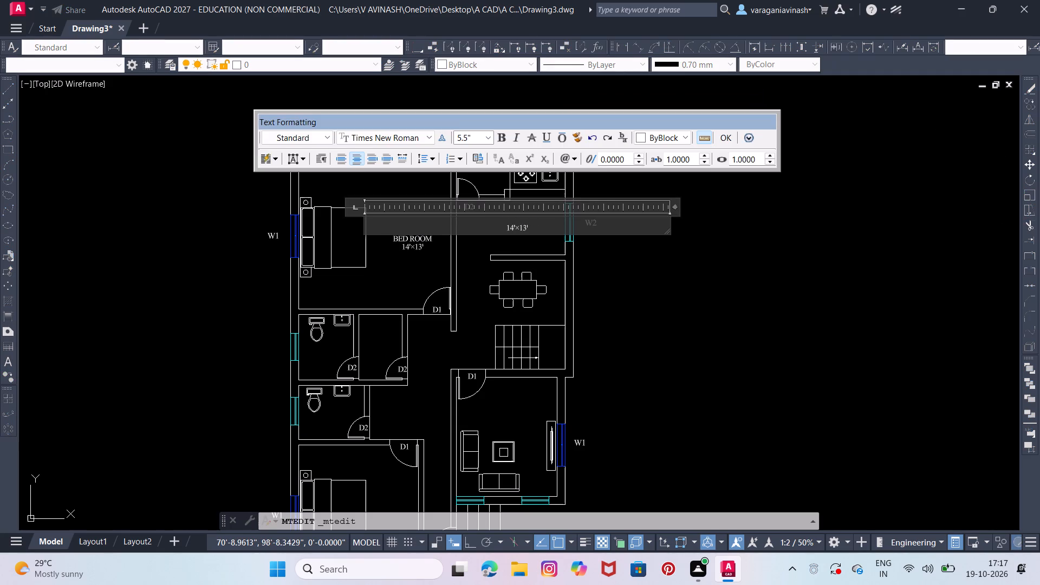
text(KITCHEN)
Set the KITCHEN label's dimension line to 10'×8' and finish editing the text.
click(539, 226)
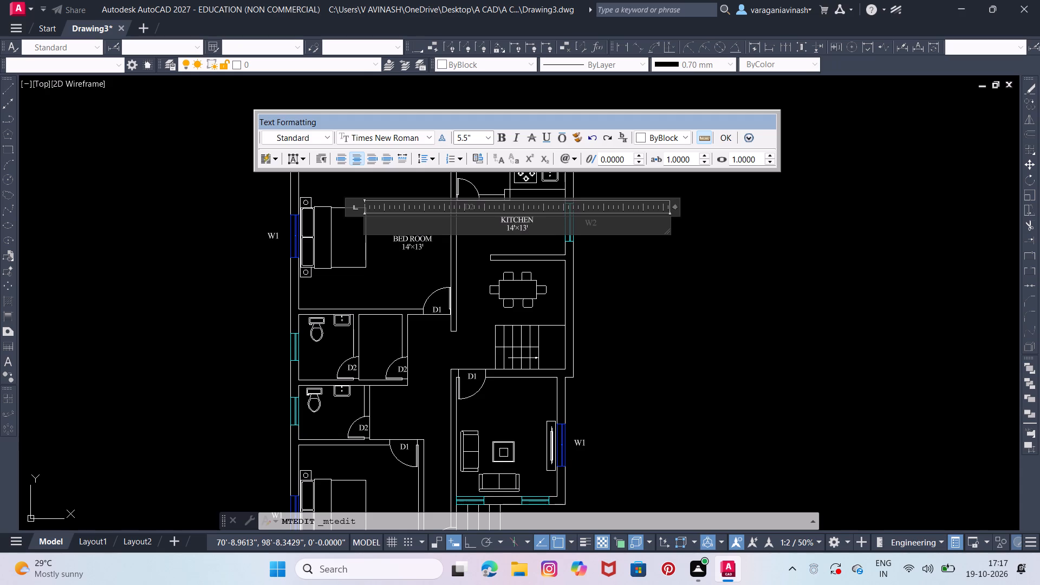
click(525, 229)
key(BackSpace)
key(BackSpace)
key(8)
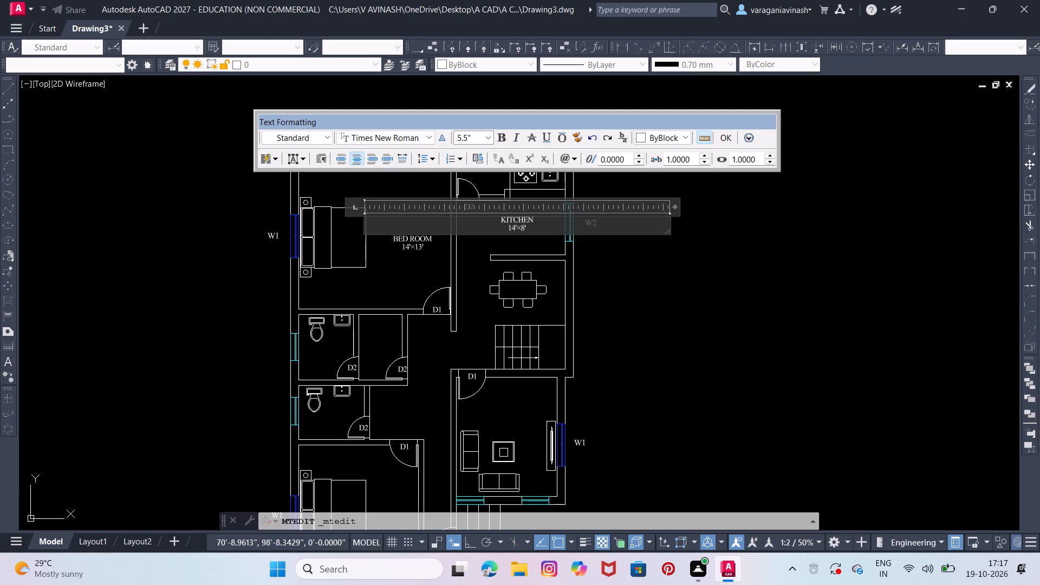
click(515, 226)
key(BackSpace)
key(BackSpace)
text(10)
click(694, 272)
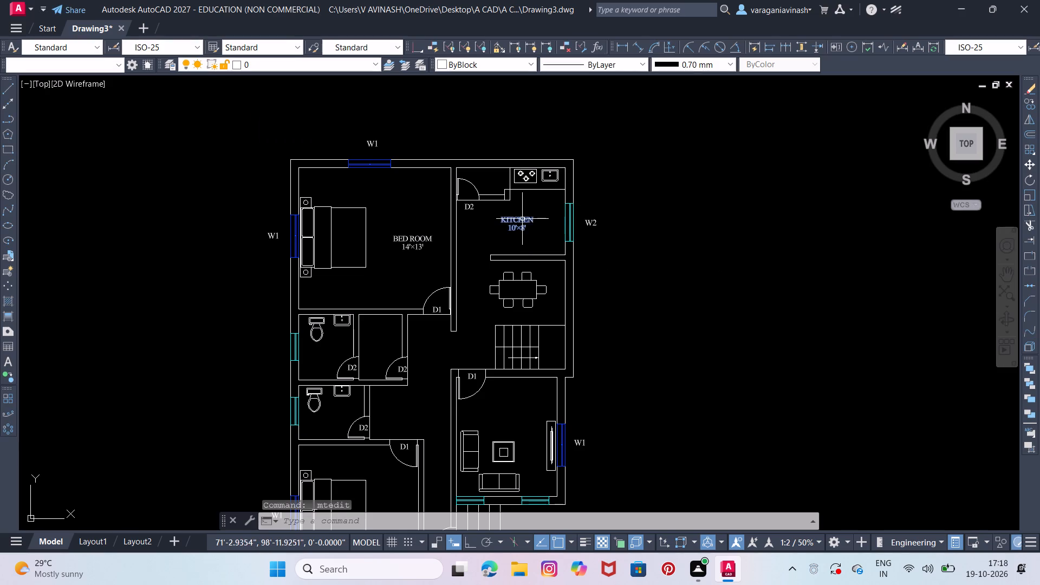
Copy the KITCHEN label into the open floor area just below the dining table.
click(521, 223)
right_drag(508, 220, 508, 225)
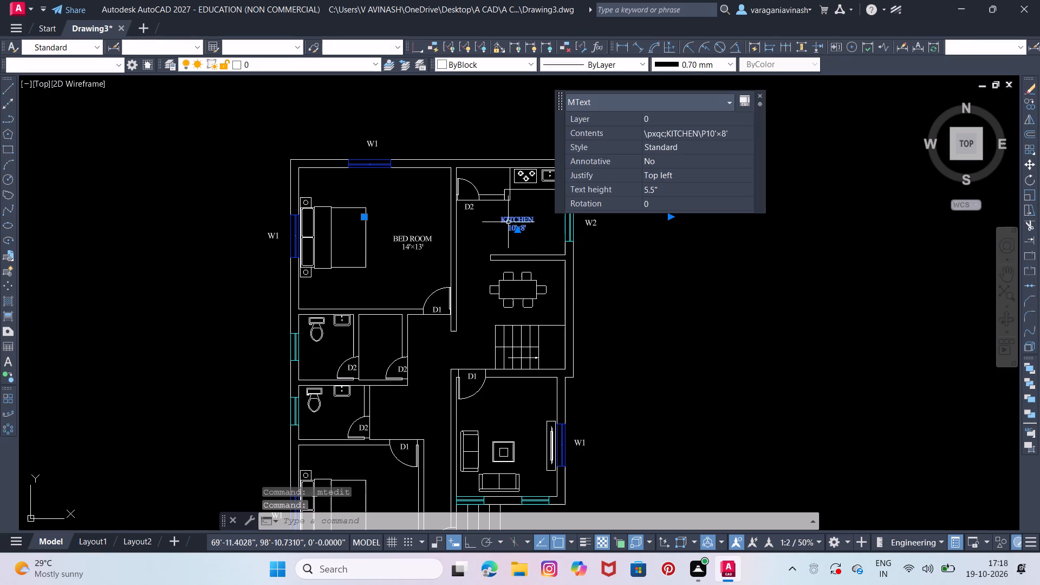
right_drag(508, 225, 473, 312)
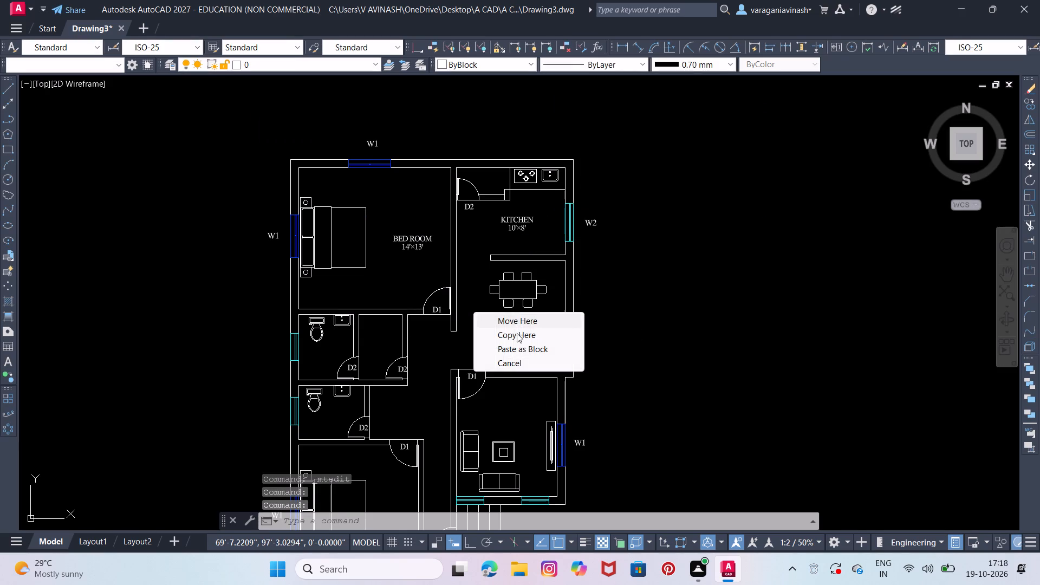
click(517, 335)
Replace the whole text of the copied label below the dining table with the room name DINING and start a second line.
double_click(490, 319)
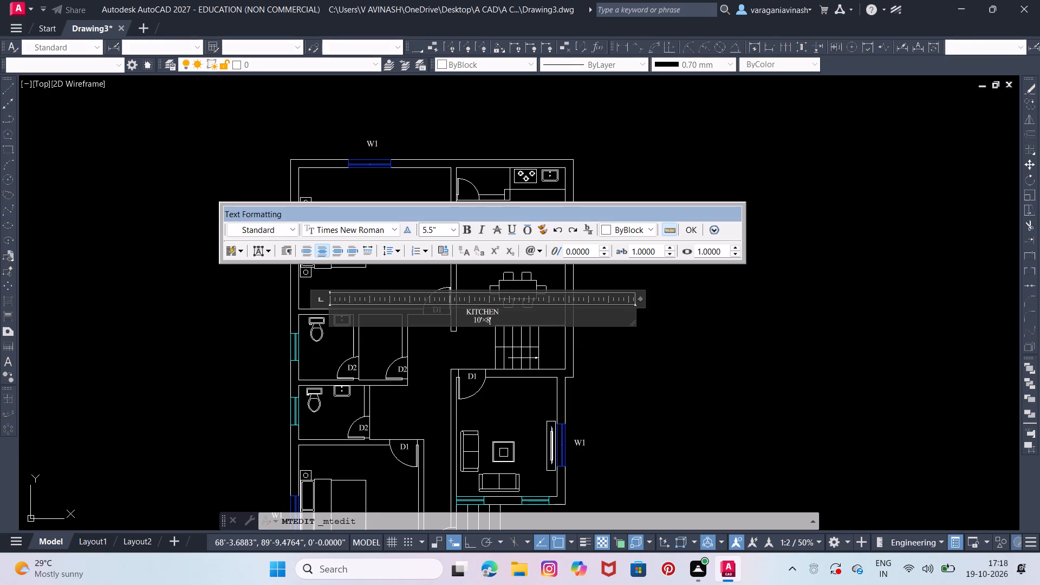
drag(494, 319, 465, 308)
text(DINING)
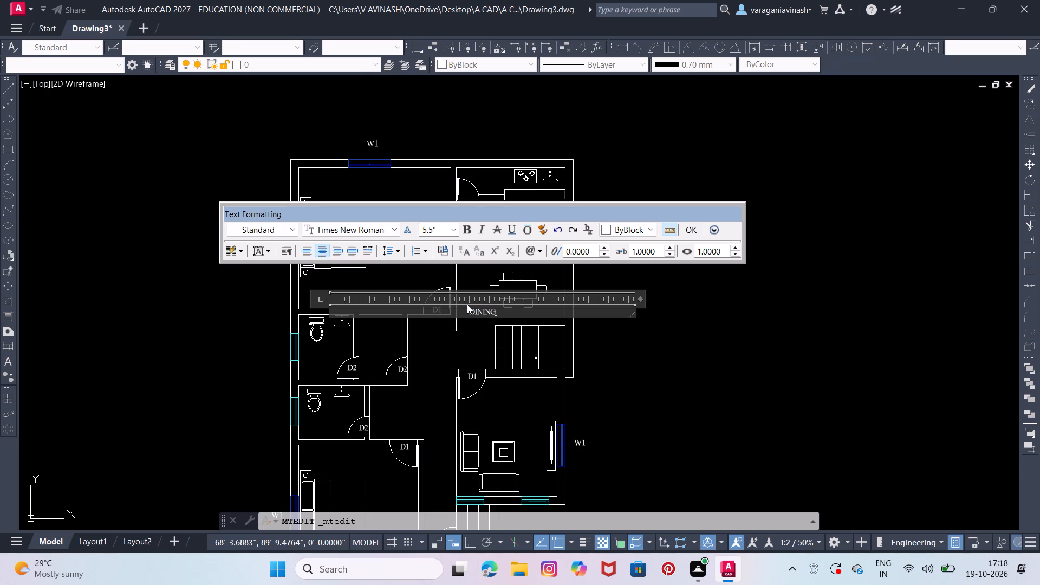
key(Return)
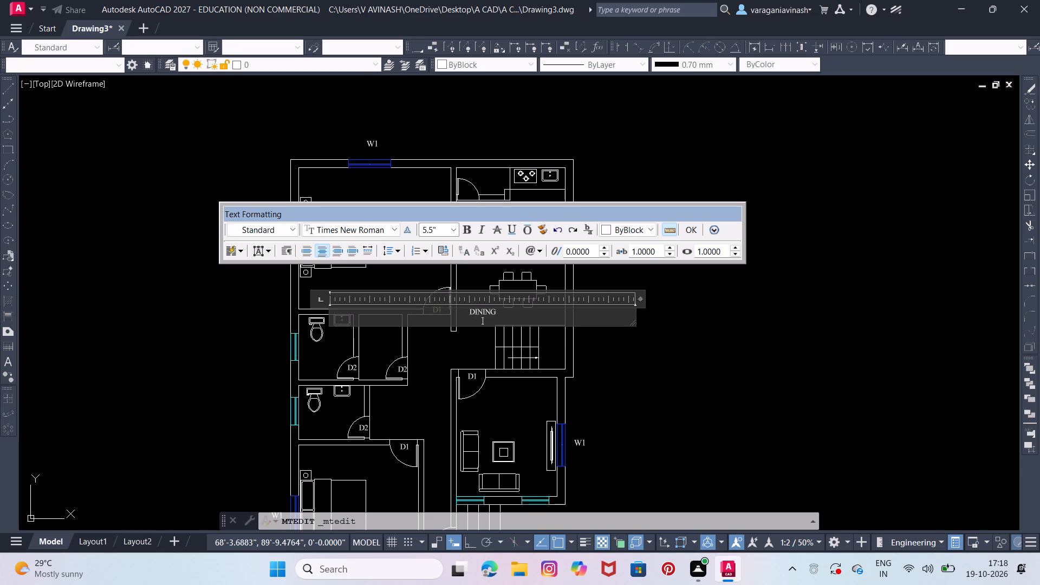
Enter 10'×10' as the DINING label's dimension line and finish editing the text.
text(10)
key(alt+0)
key(alt+2)
key(alt+1)
key(alt+5)
key(alt+1)
key(alt+0)
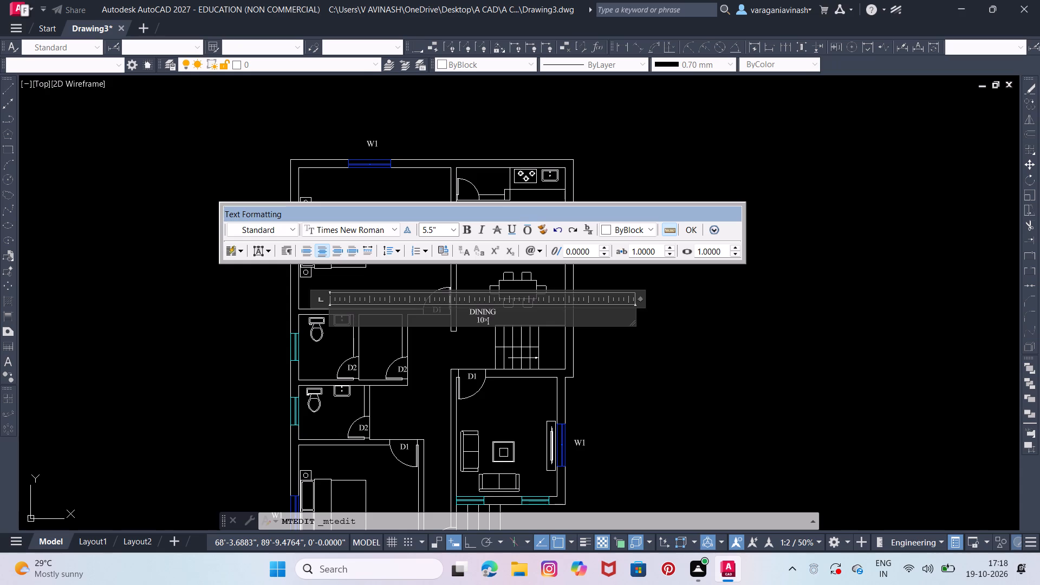
text(1010)
key(space)
click(508, 316)
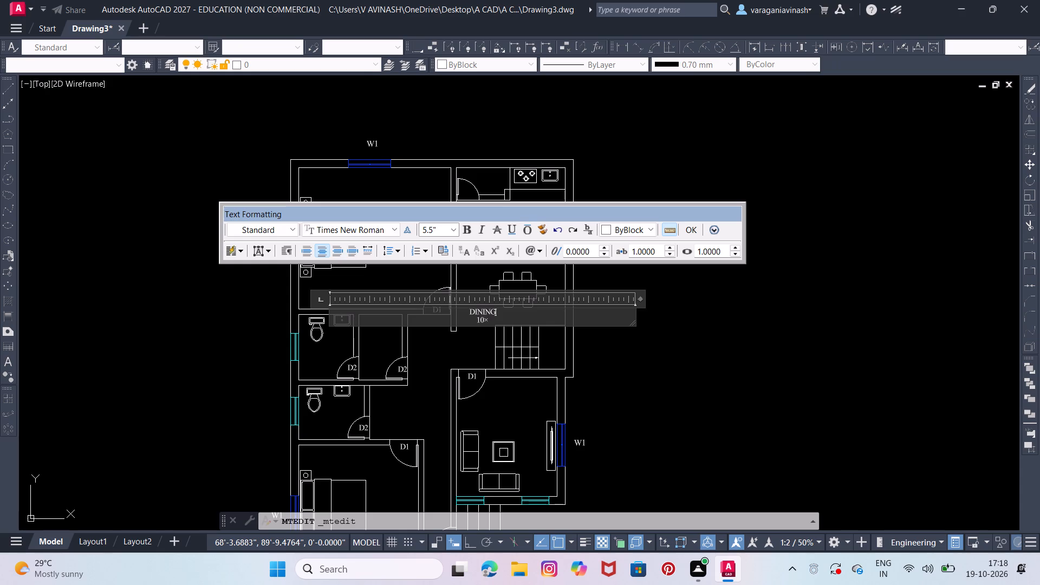
click(500, 320)
text(10)
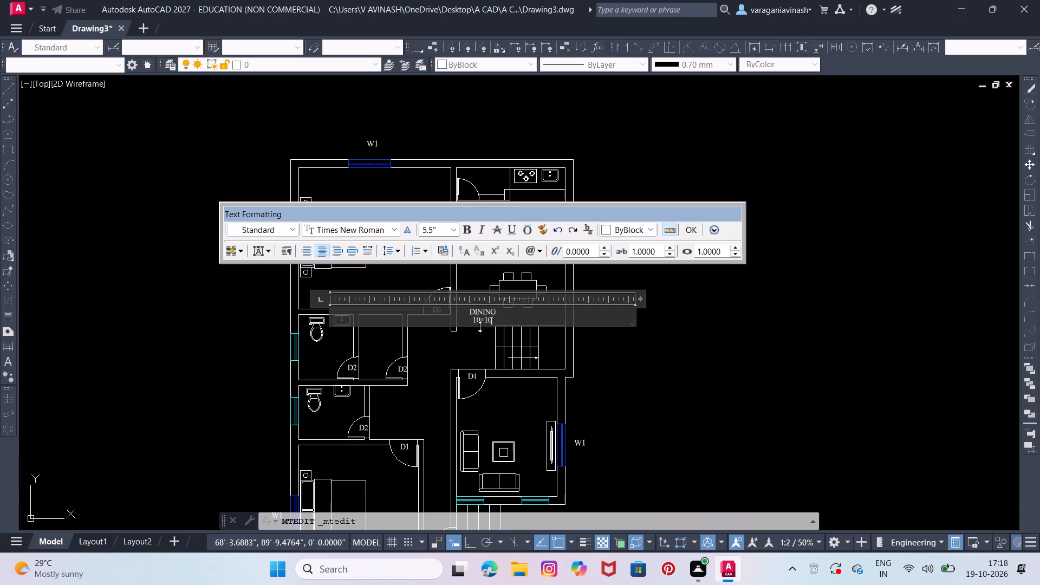
click(480, 324)
key(apostrophe)
key(Right)
key(Right)
key(Right)
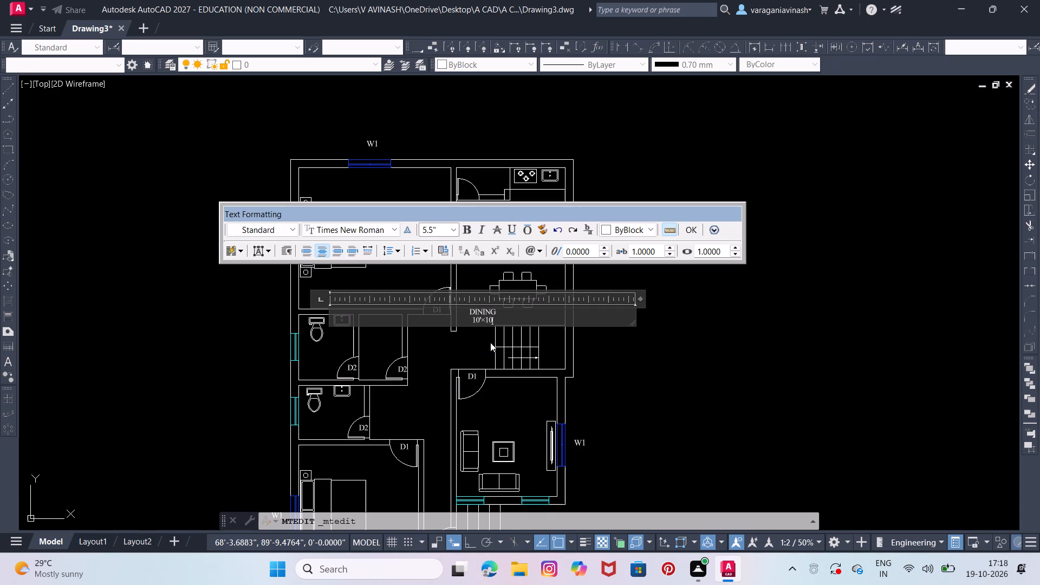
key(apostrophe)
click(467, 350)
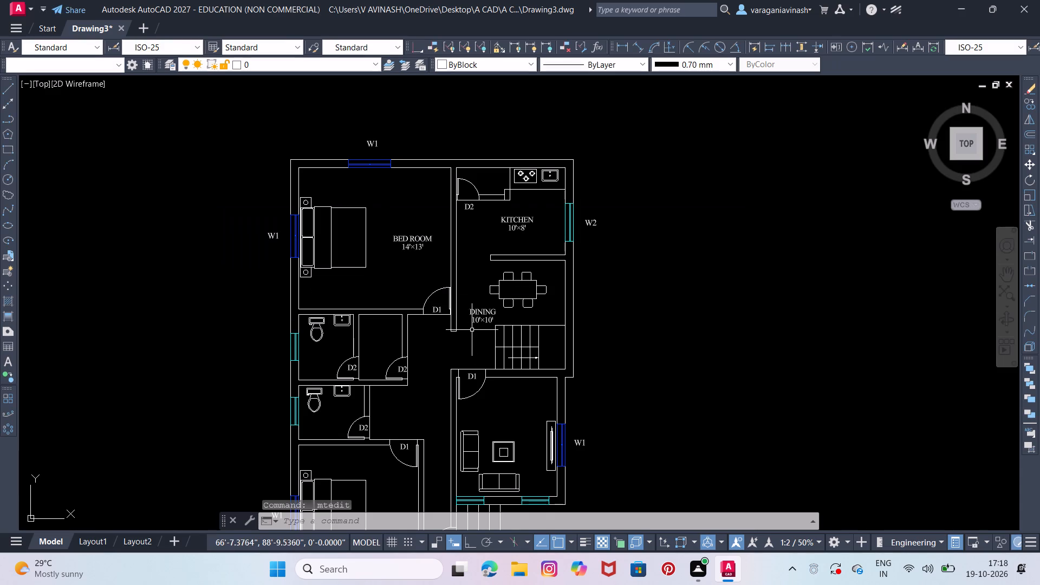
Copy the DINING label into the small room beside the upper toilet, and copy that one into the upper toilet below the fixtures.
click(487, 321)
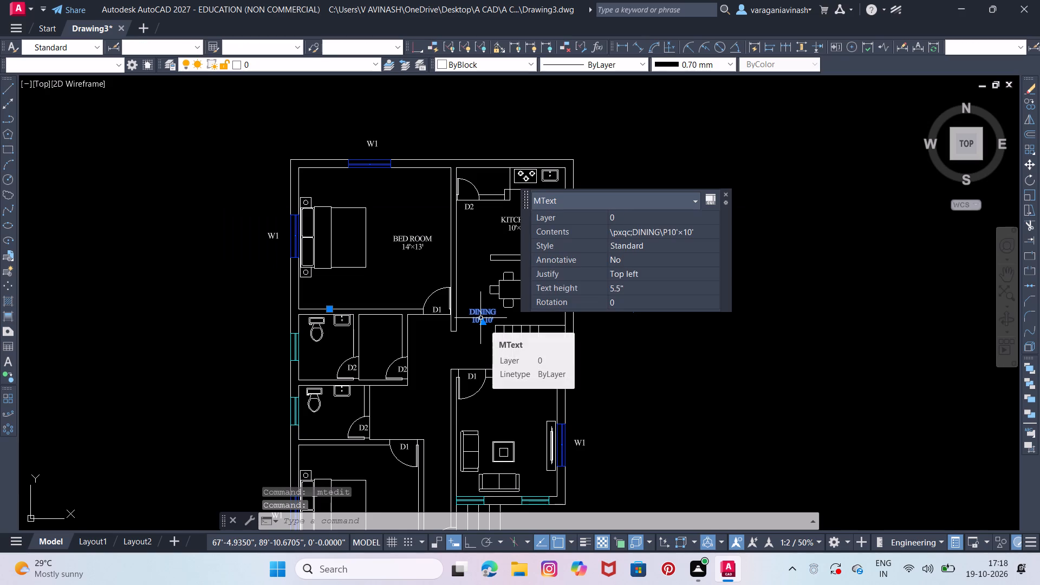
right_drag(480, 318, 381, 337)
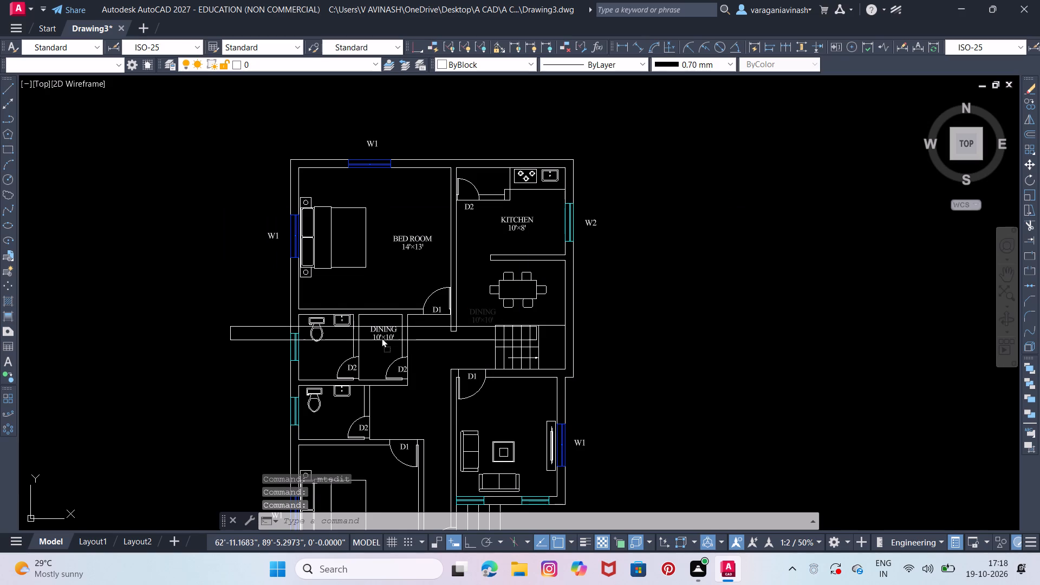
right_drag(381, 337, 380, 337)
click(420, 365)
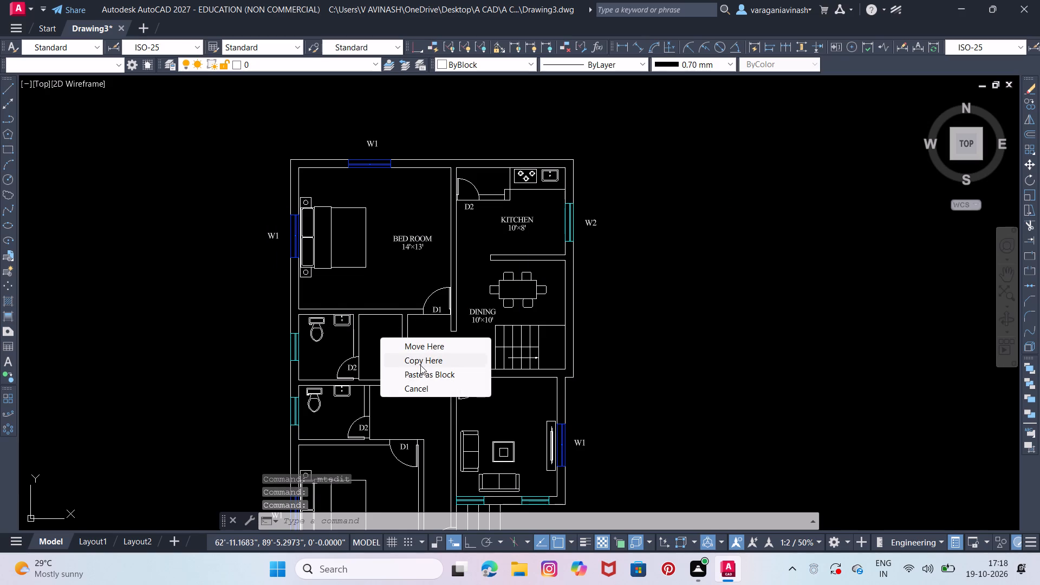
click(386, 338)
right_drag(386, 338, 320, 357)
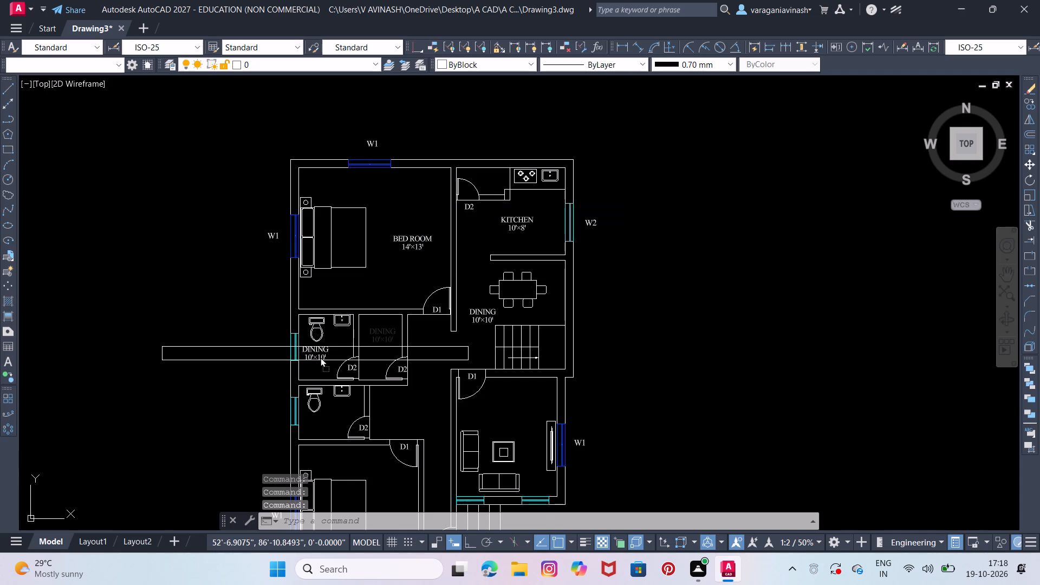
right_drag(320, 357, 321, 359)
click(355, 385)
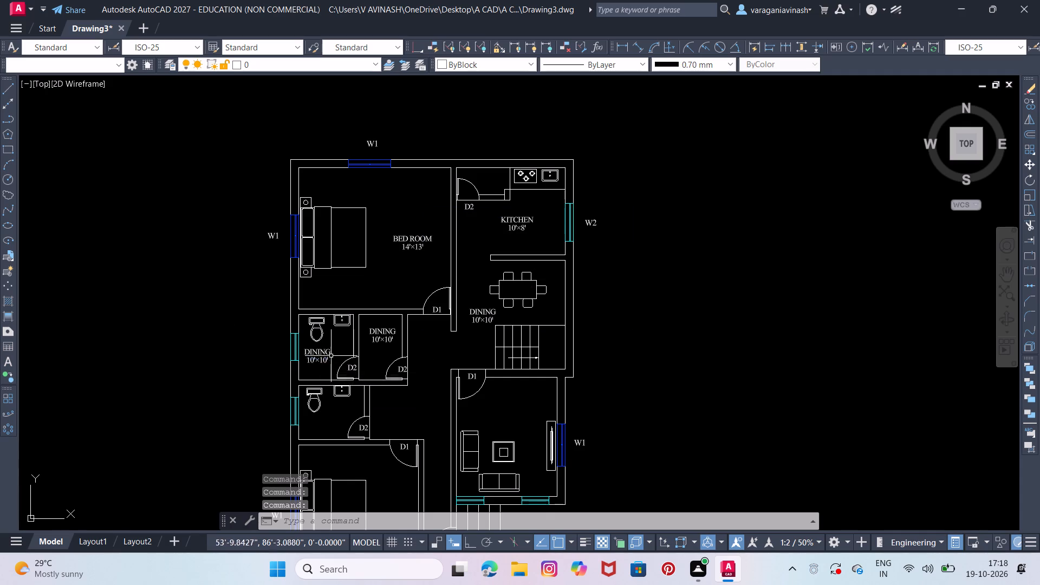
Change the copied label in the upper toilet to read TOILET with 5'×6' on the second line.
double_click(326, 355)
drag(335, 360, 301, 357)
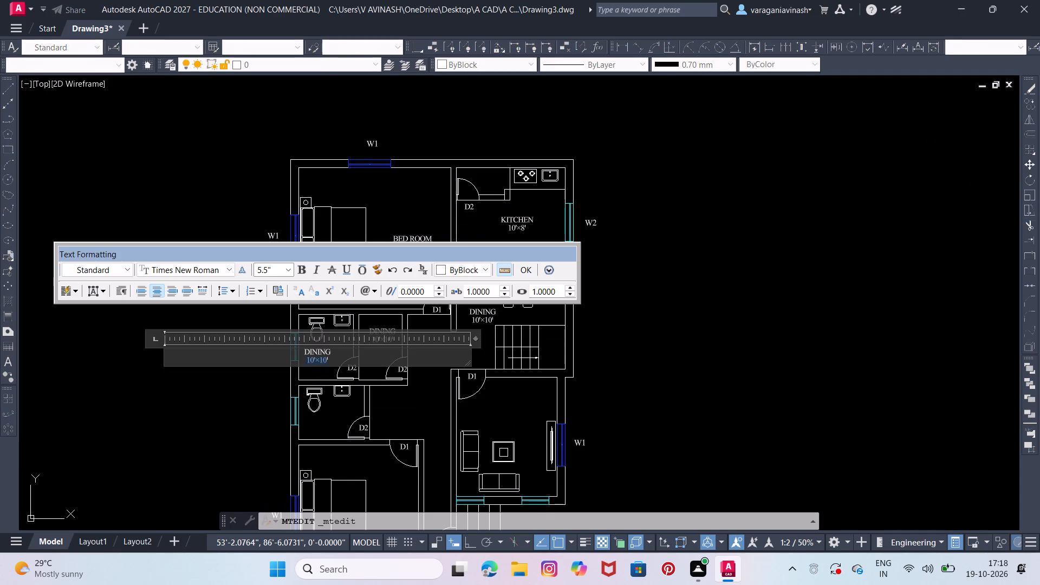
drag(301, 357, 290, 354)
text(TOILET)
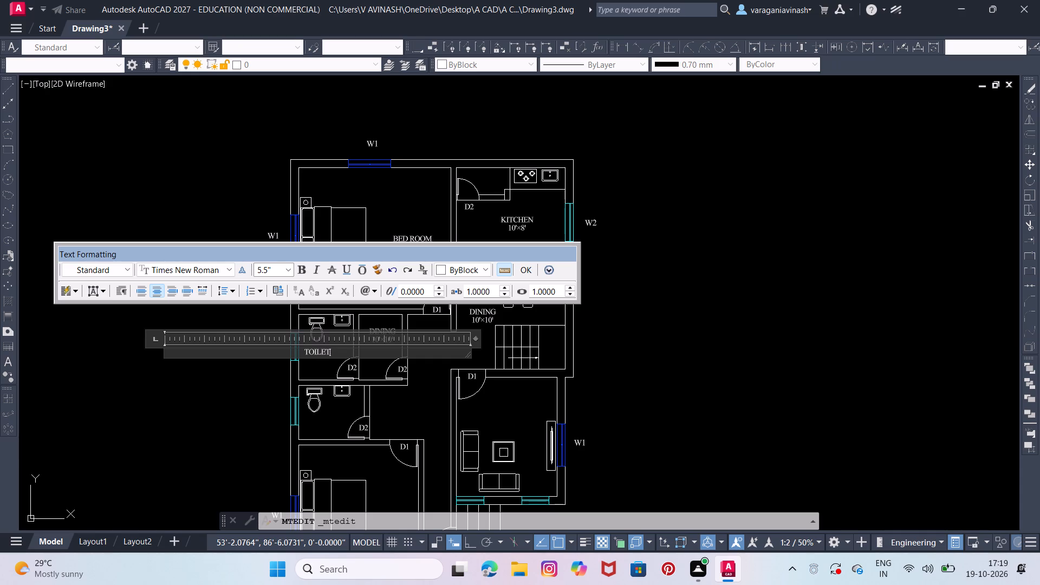
key(Return)
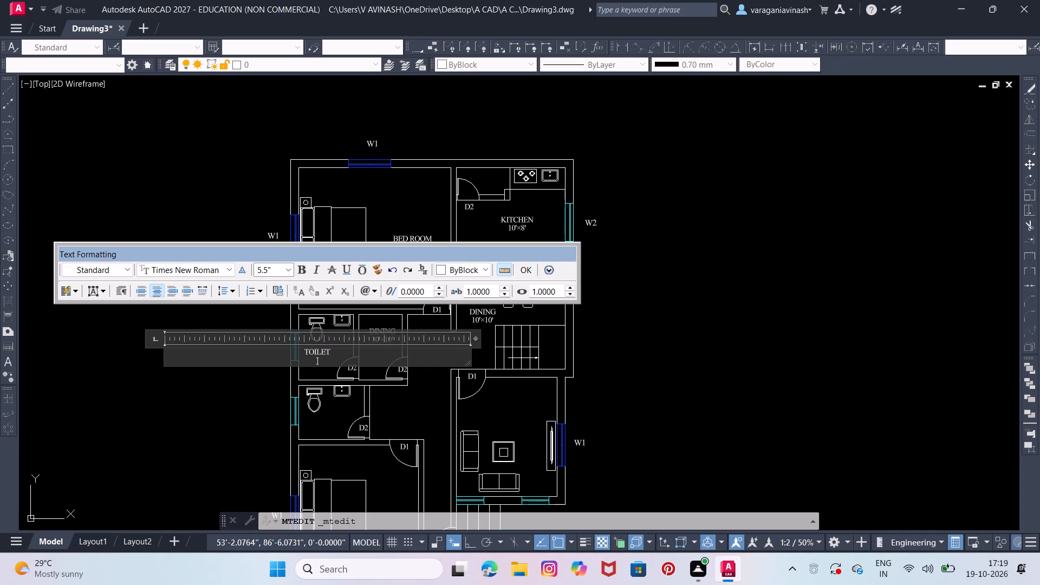
text(5')
key(alt+0)
key(alt+2)
key(alt+1)
key(alt+5)
text(6')
click(387, 405)
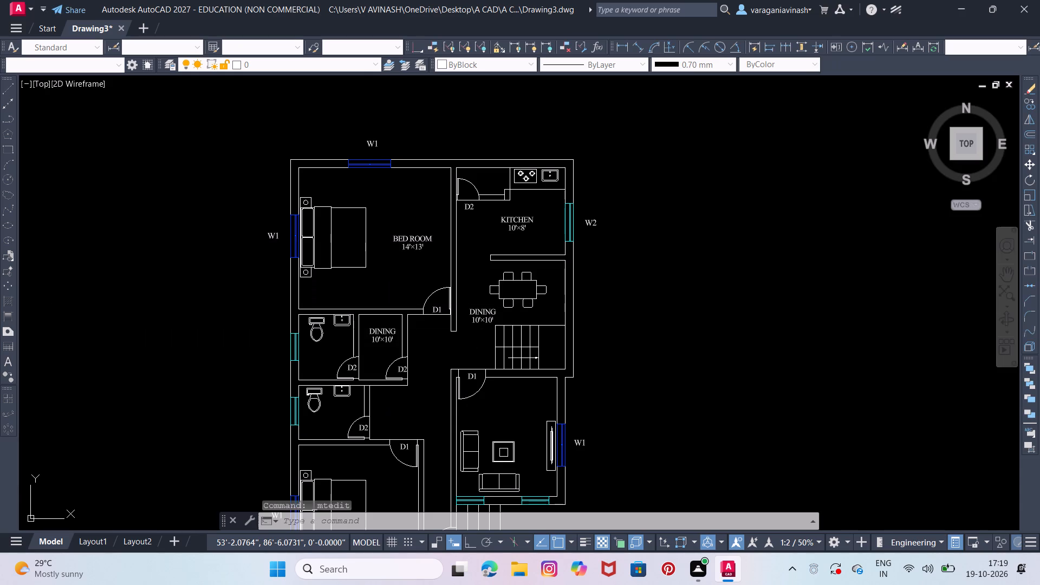
Change the copied DINING label in the small room beside the upper toilet to STORE with 4'×6' on the second line.
double_click(377, 337)
drag(404, 343, 385, 340)
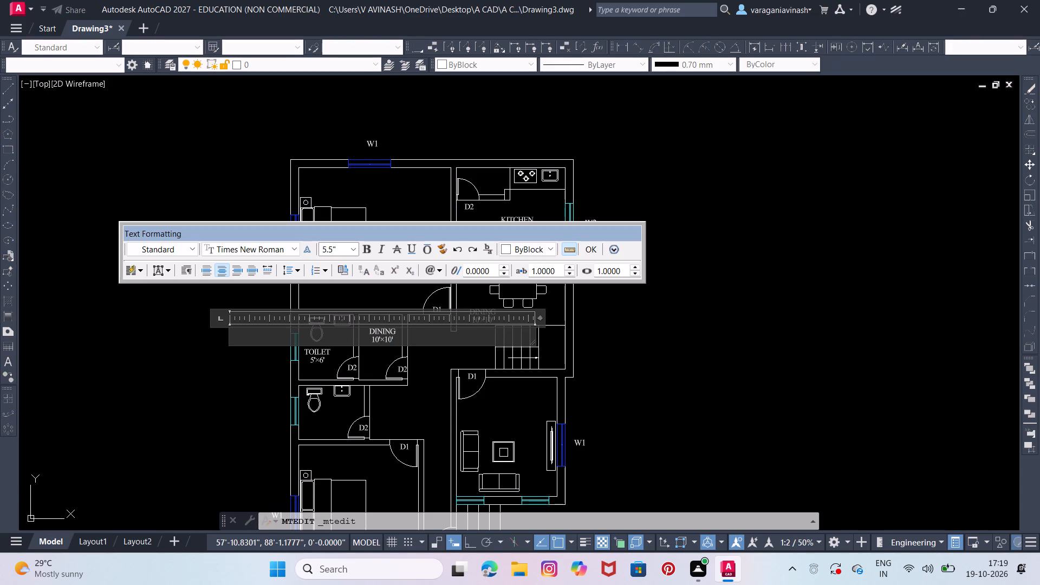
drag(385, 340, 348, 312)
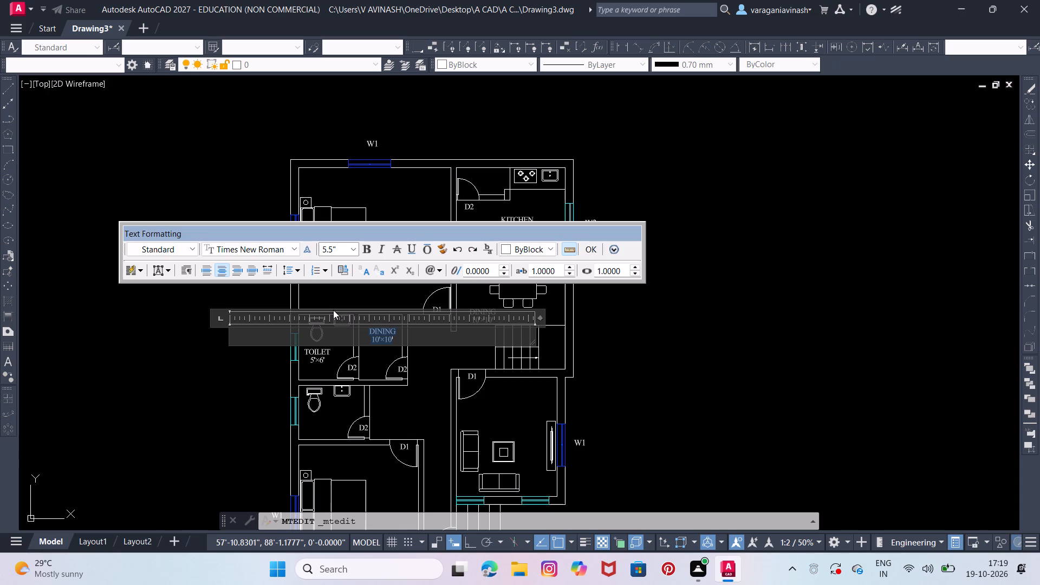
text(STORE)
key(Return)
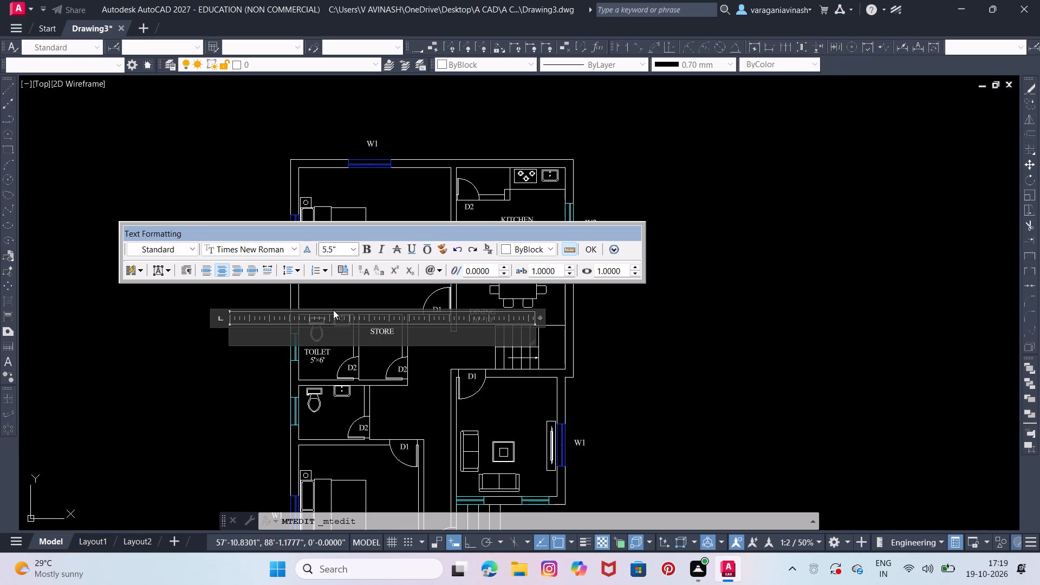
text(4')
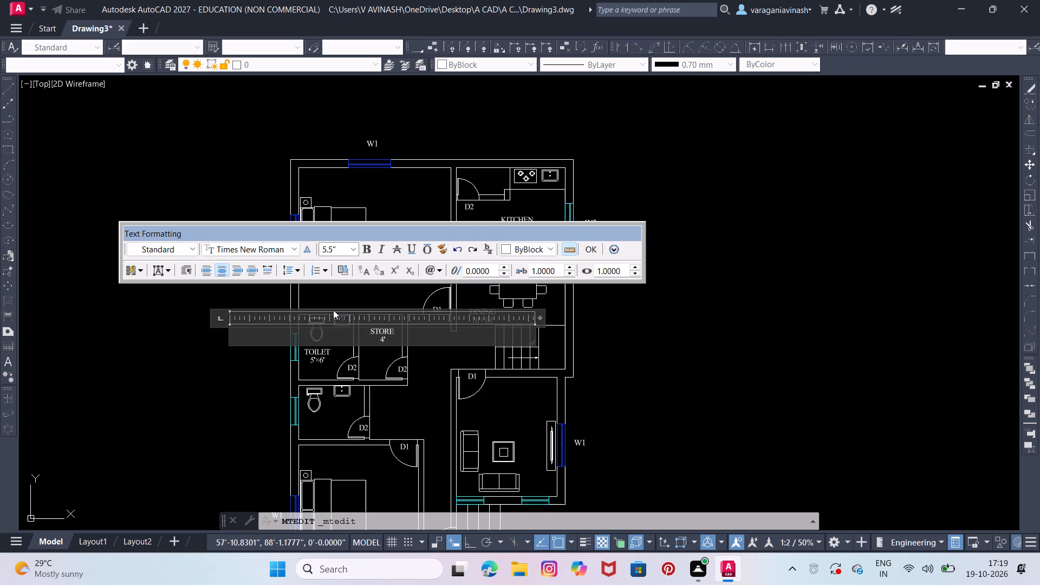
key(alt+0)
key(alt+2)
key(alt+1)
key(alt+5)
text(6')
click(409, 404)
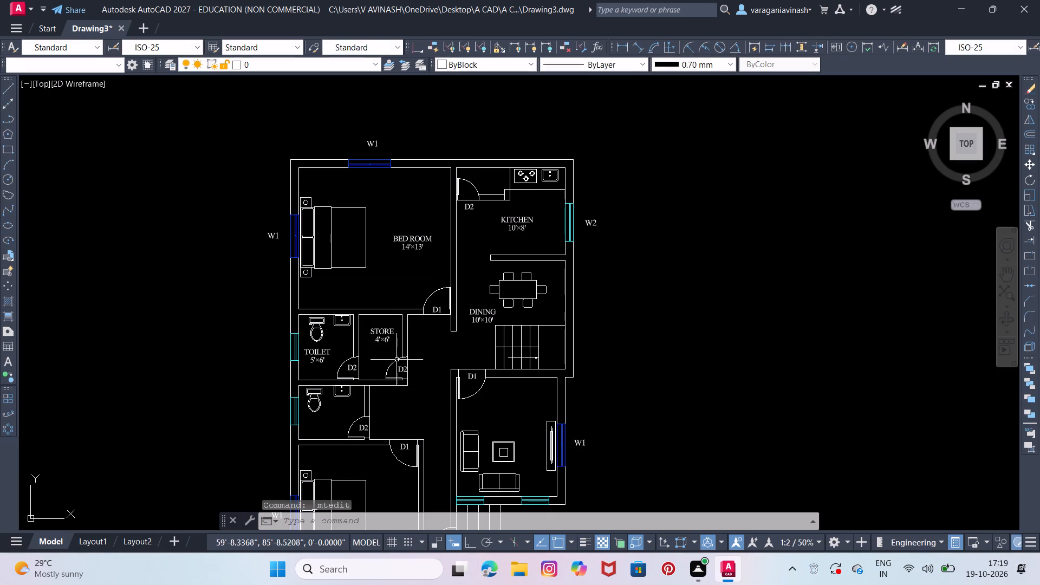
Copy the STORE label into the lower toilet, just below its fixtures.
click(386, 333)
right_drag(386, 333, 330, 419)
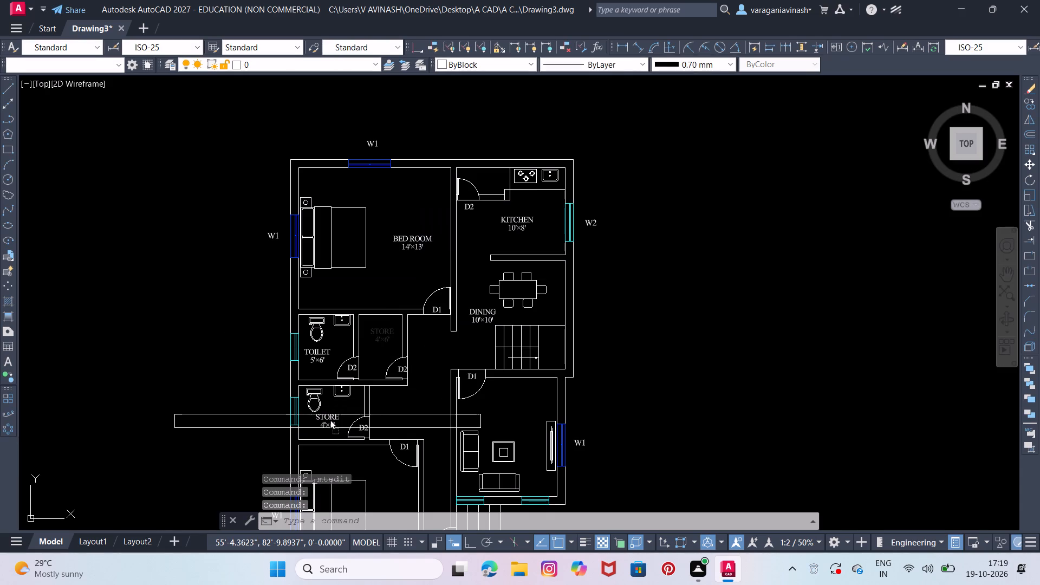
right_drag(330, 419, 330, 420)
click(364, 444)
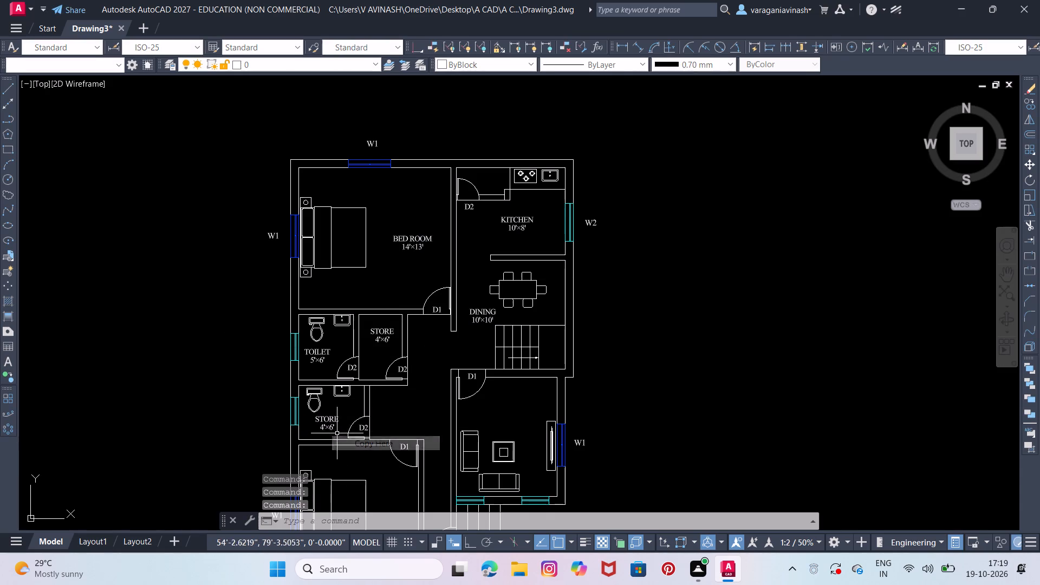
Change the copied STORE label in the lower toilet to read TOILET with 5'×6' on the second line.
double_click(328, 426)
drag(338, 428, 290, 401)
text(TOILET)
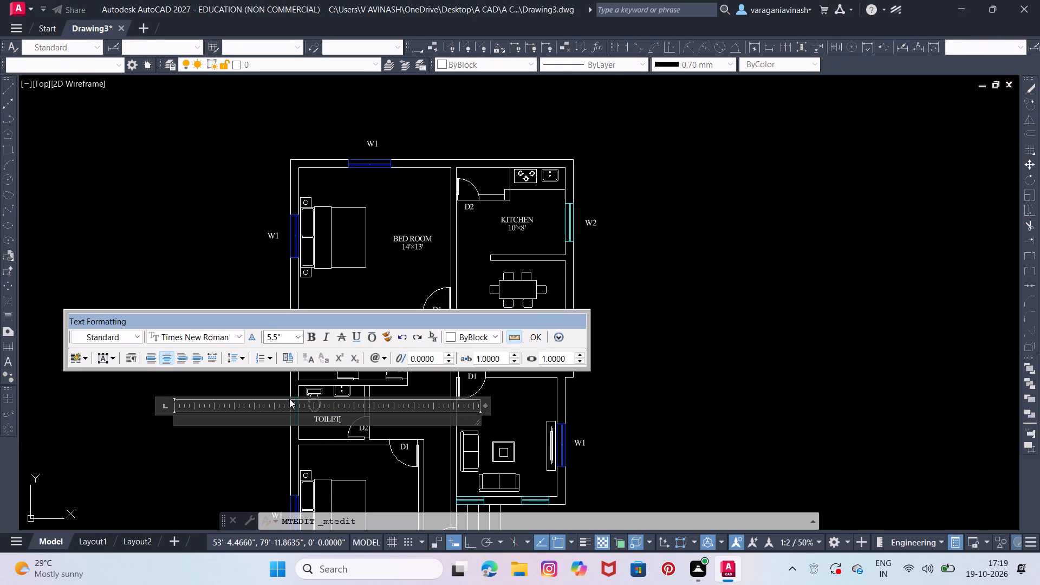
key(Return)
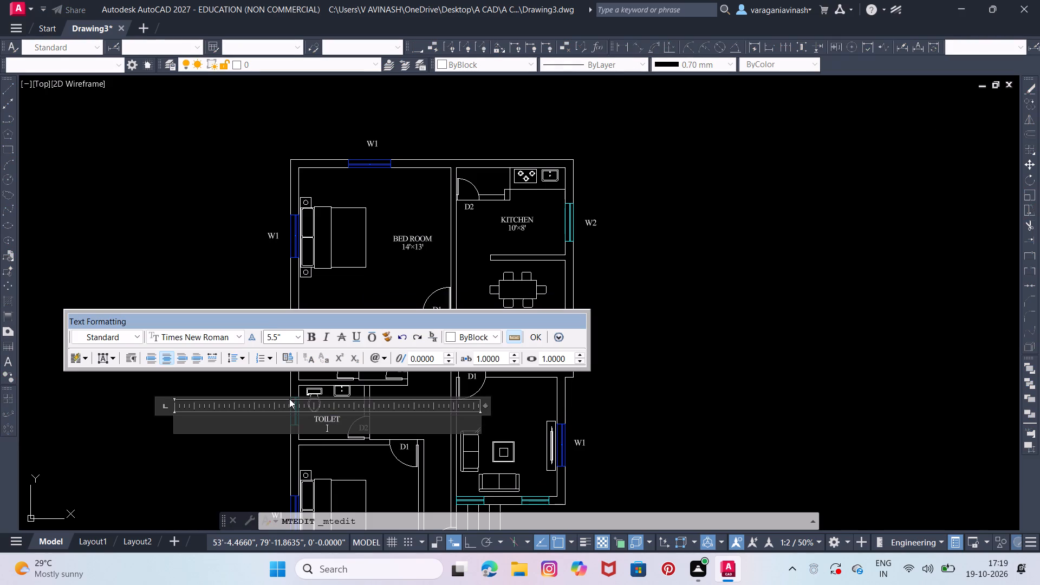
text(5')
key(alt+0)
key(alt+2)
key(alt+1)
key(alt+5)
text(6')
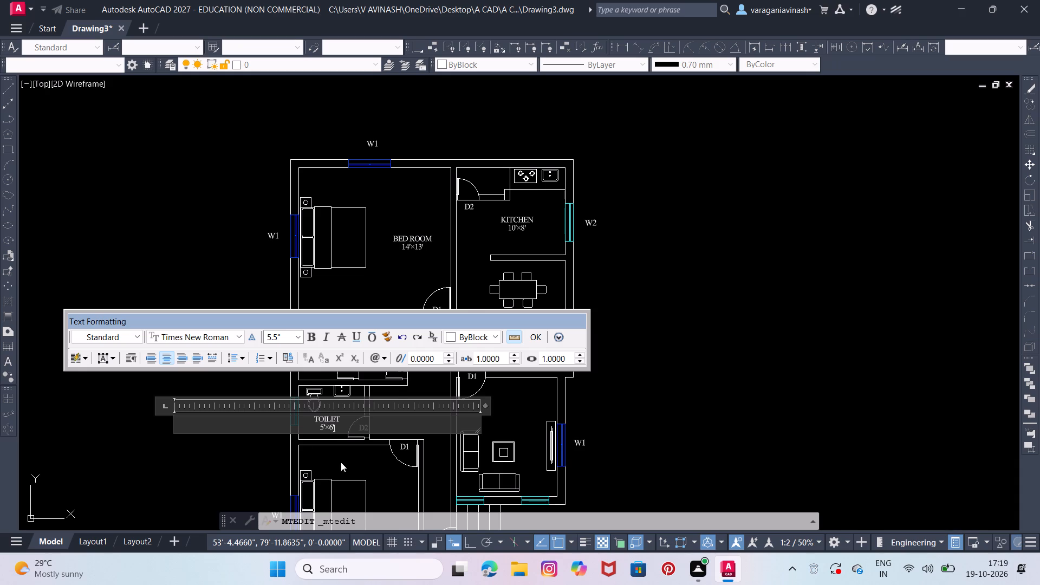
click(341, 462)
Copy the lower TOILET label into the open passage between the toilets and the room with the sofas.
middle_drag(420, 424, 420, 393)
middle_drag(415, 389, 407, 375)
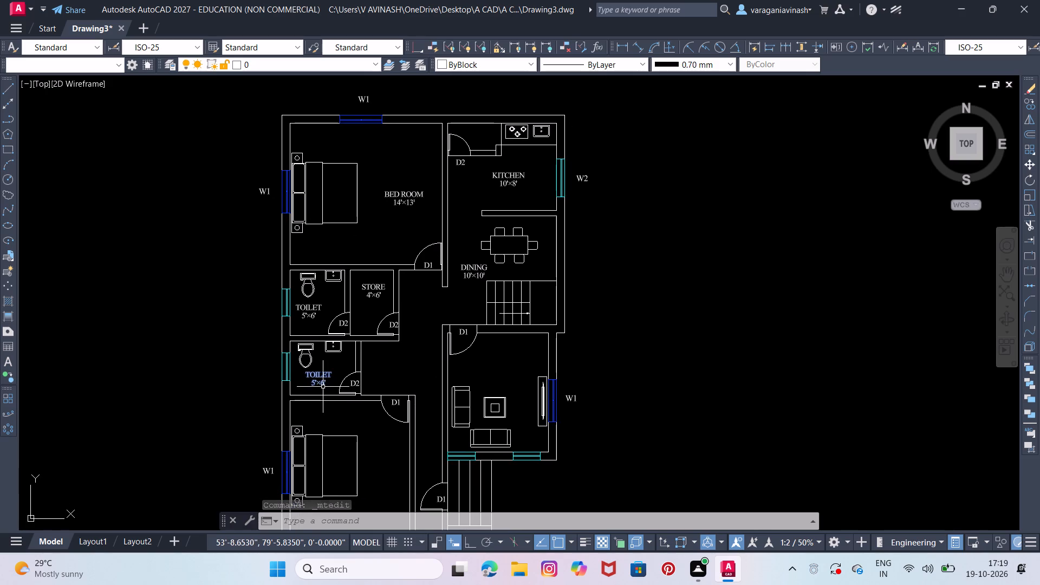
click(322, 387)
right_drag(322, 386, 415, 367)
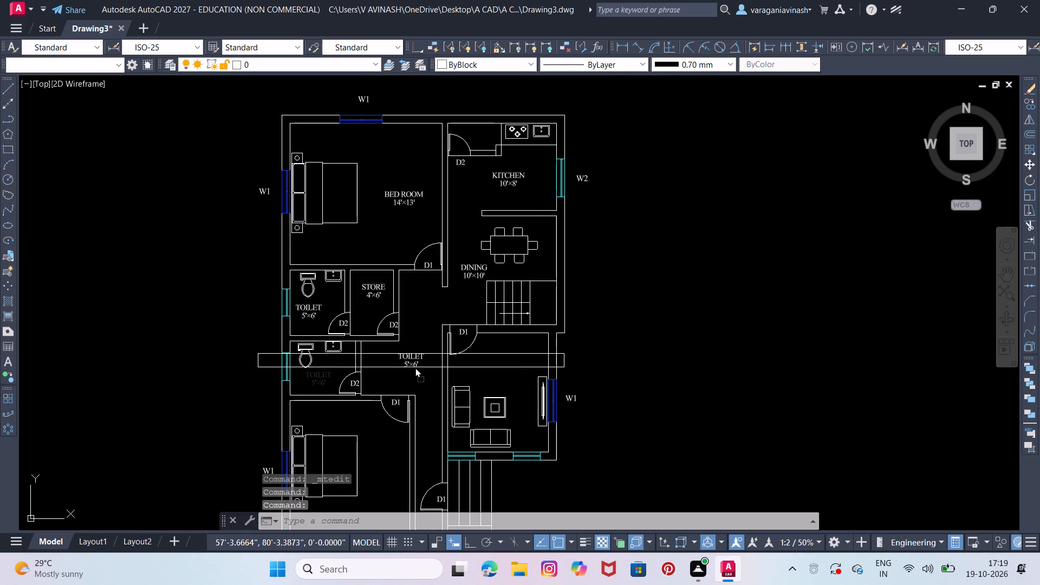
right_drag(415, 367, 409, 372)
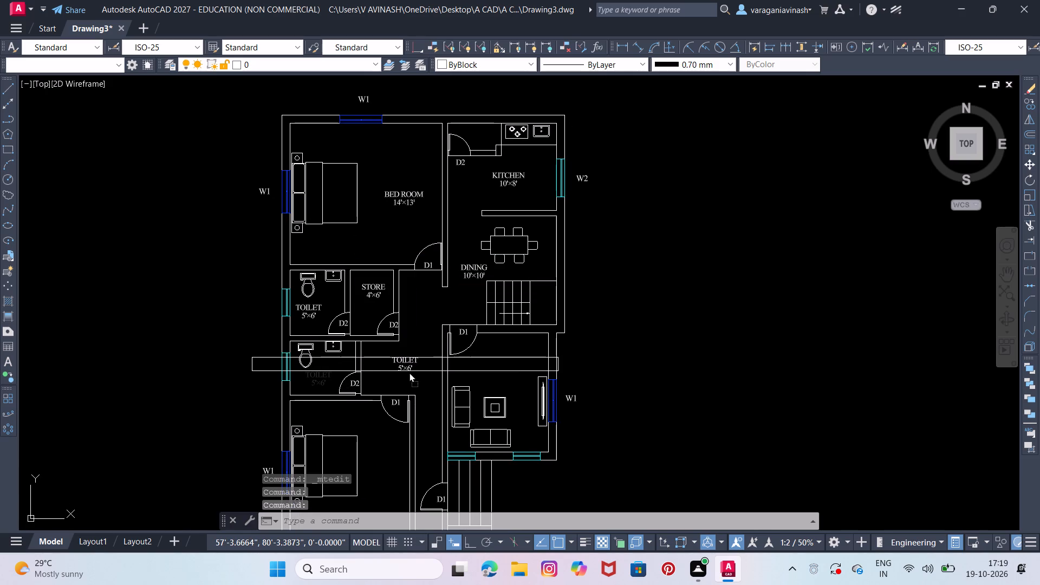
right_drag(409, 372, 427, 321)
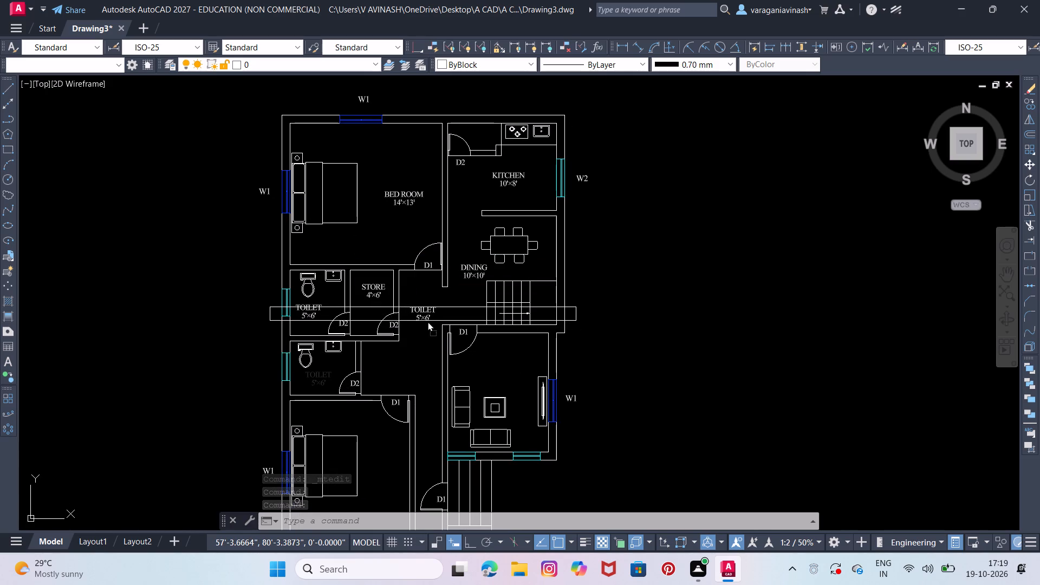
right_drag(427, 321, 426, 350)
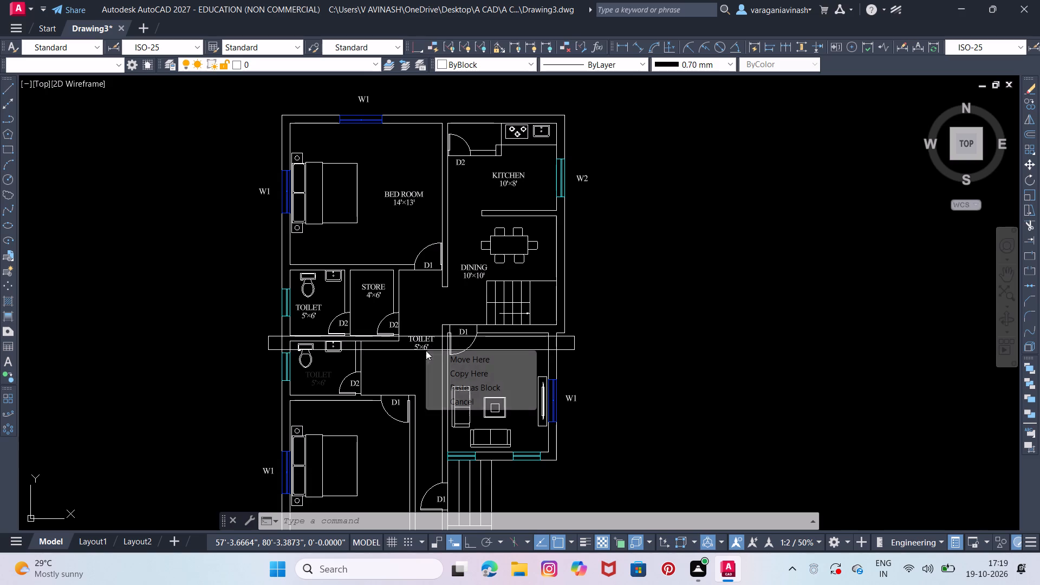
click(446, 372)
Change the copied TOILET label in the passage to read HALL with 10'×20' on the second line.
double_click(427, 349)
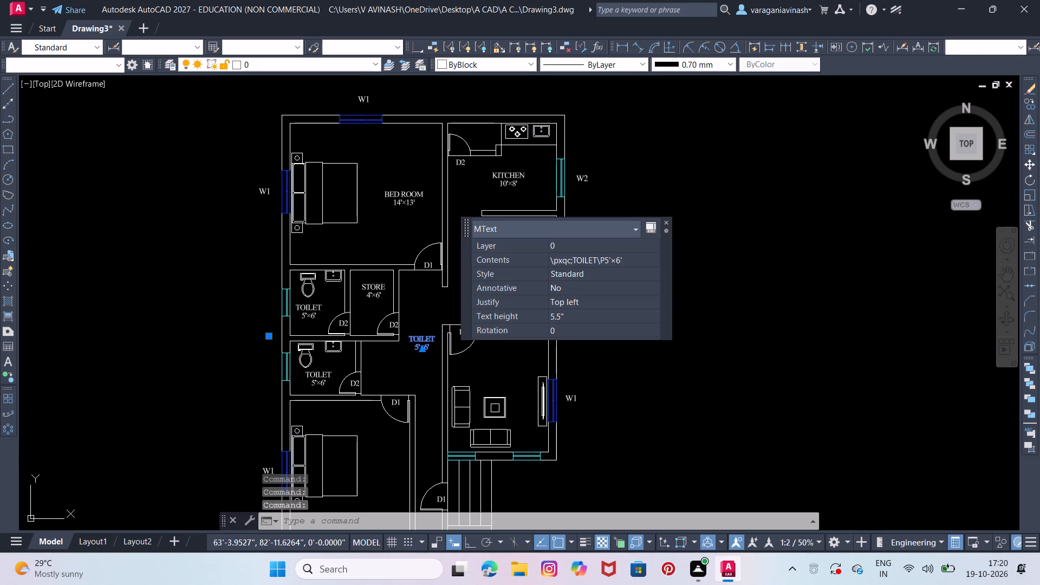
drag(434, 349, 404, 343)
text(HALL)
key(space)
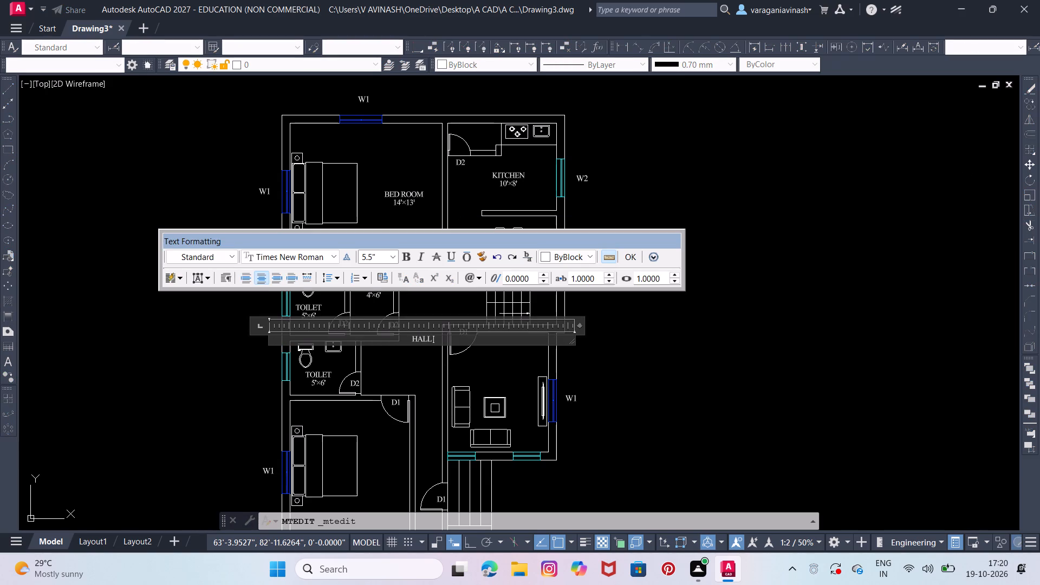
key(Return)
text(10)
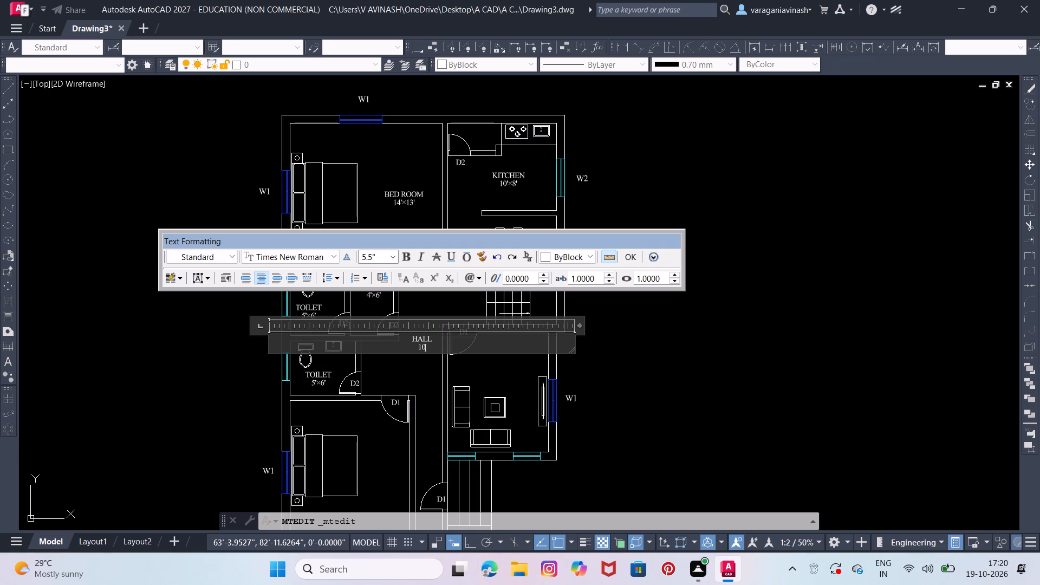
key(alt+0)
key(alt+2)
key(alt+1)
key(alt+5)
key(apostrophe)
key(space)
key(Return)
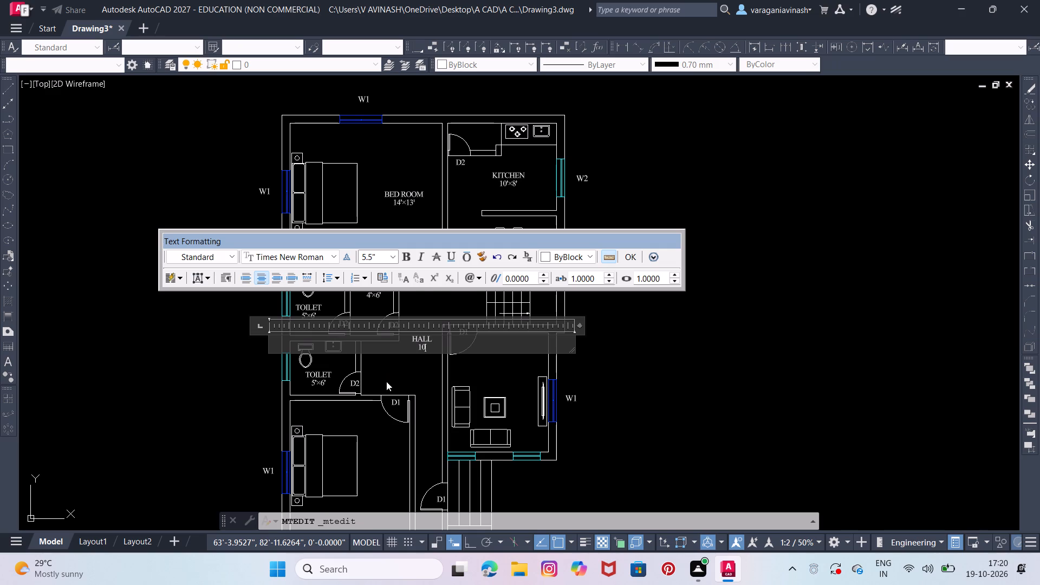
click(386, 381)
double_click(421, 346)
click(435, 349)
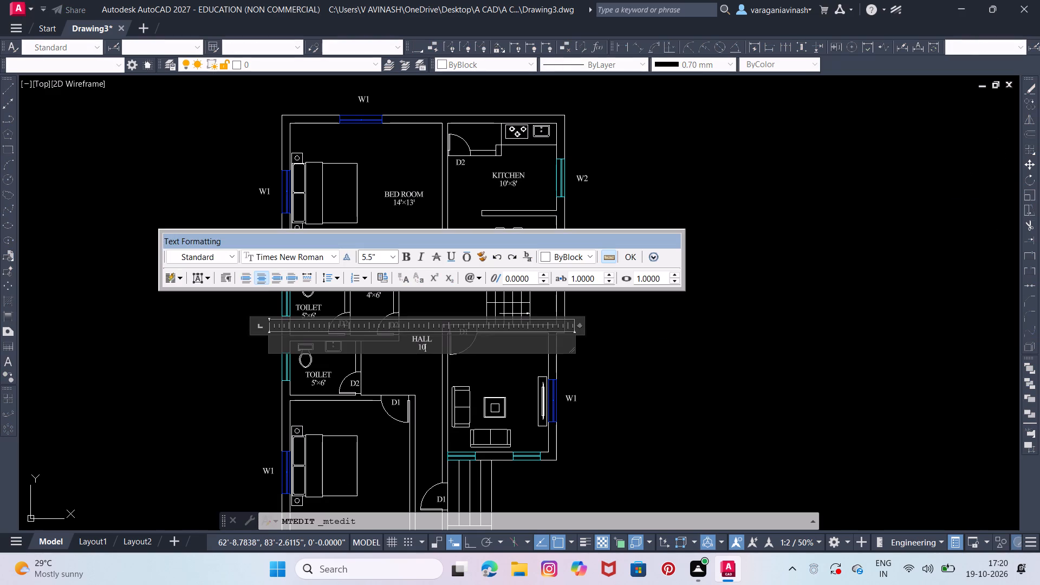
key(semicolon)
key(BackSpace)
key(apostrophe)
key(alt+0)
key(alt+2)
key(alt+1)
key(alt+5)
text(20')
click(406, 378)
Move the HALL label up the passage so it sits between the STORE room and the staircase.
middle_drag(454, 365, 445, 357)
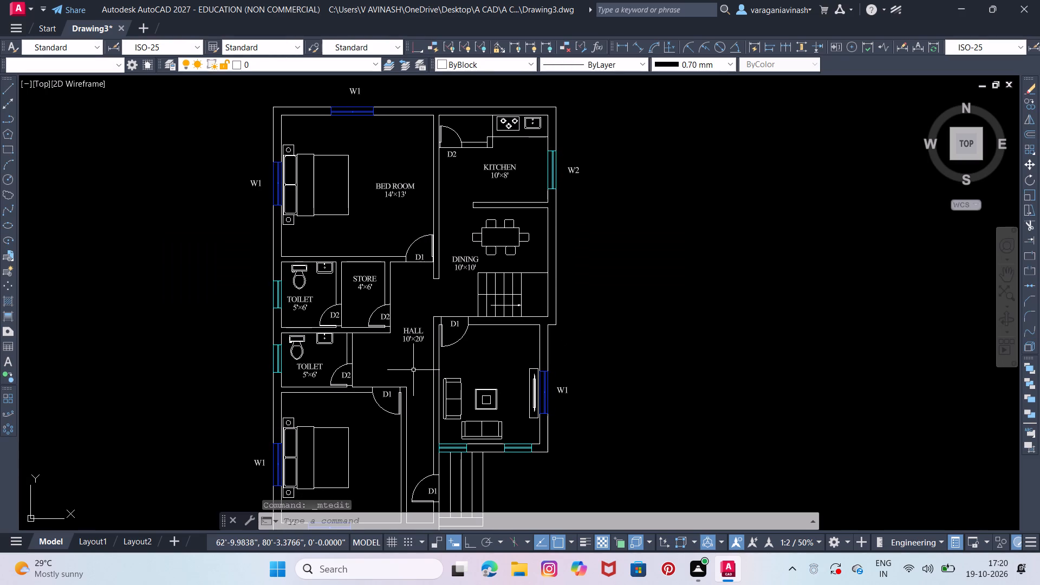
click(417, 338)
right_drag(417, 338, 417, 303)
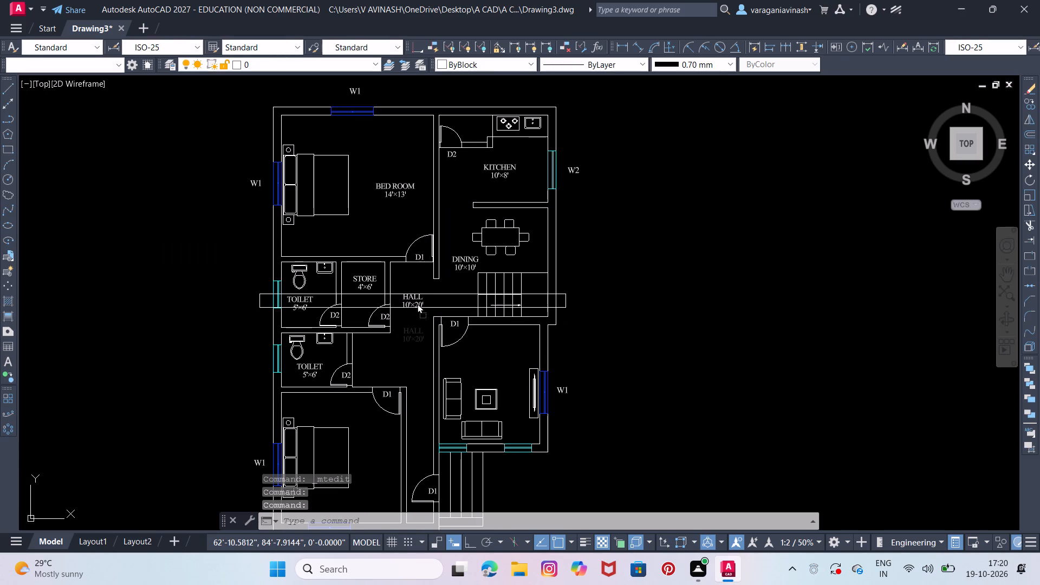
right_drag(417, 303, 418, 307)
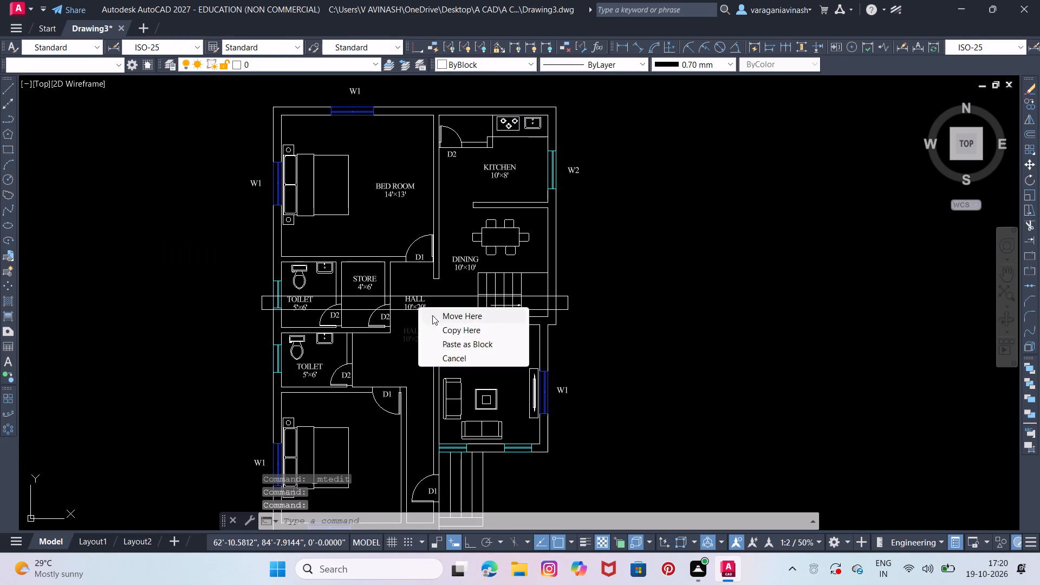
click(454, 311)
Copy the HALL label into the room with the sofas, above the centre table and beside the D1 door.
middle_drag(441, 346, 441, 342)
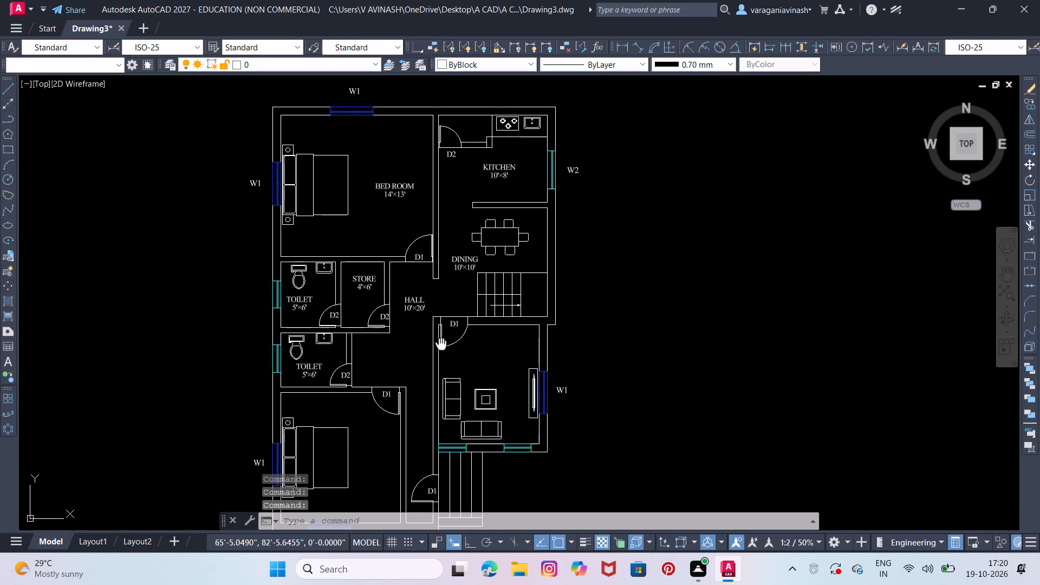
middle_drag(441, 342, 438, 311)
middle_drag(483, 342, 467, 332)
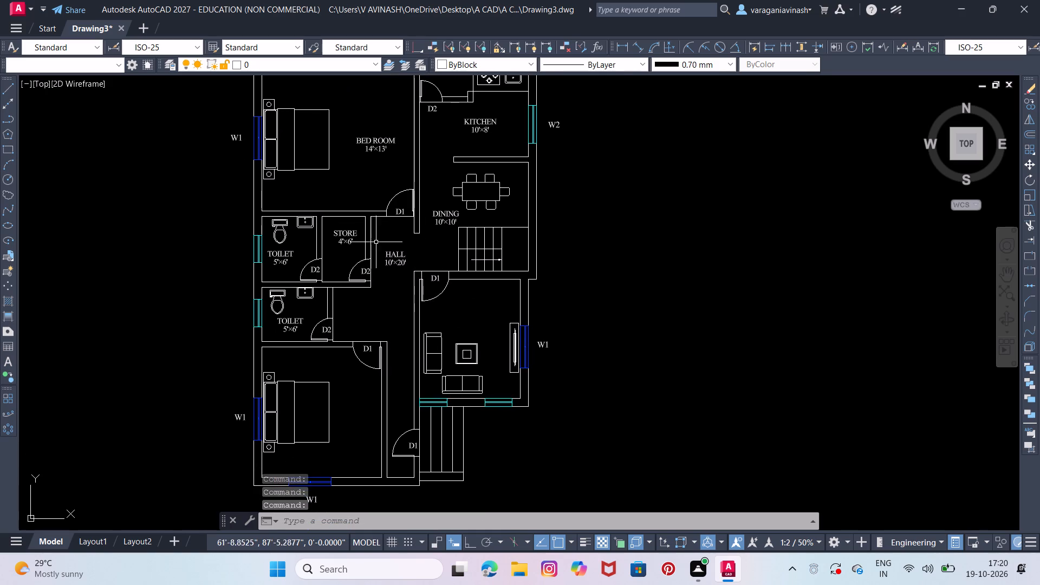
click(393, 253)
right_drag(393, 253, 473, 289)
click(500, 311)
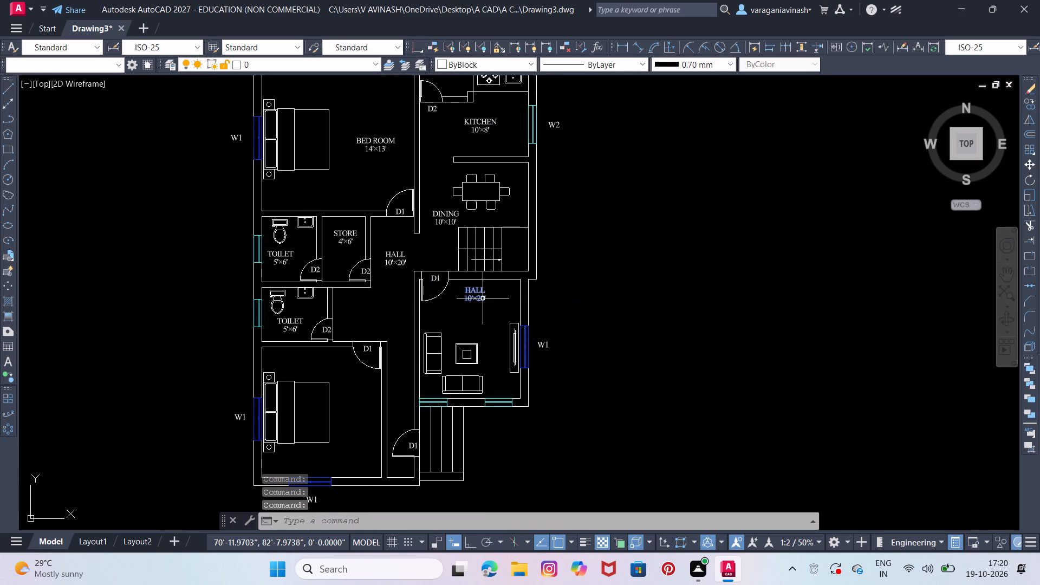
Change the copied HALL label in the sofa room to read LIVING with 11'×11' on the second line.
double_click(483, 298)
drag(492, 302, 433, 277)
drag(496, 292, 496, 297)
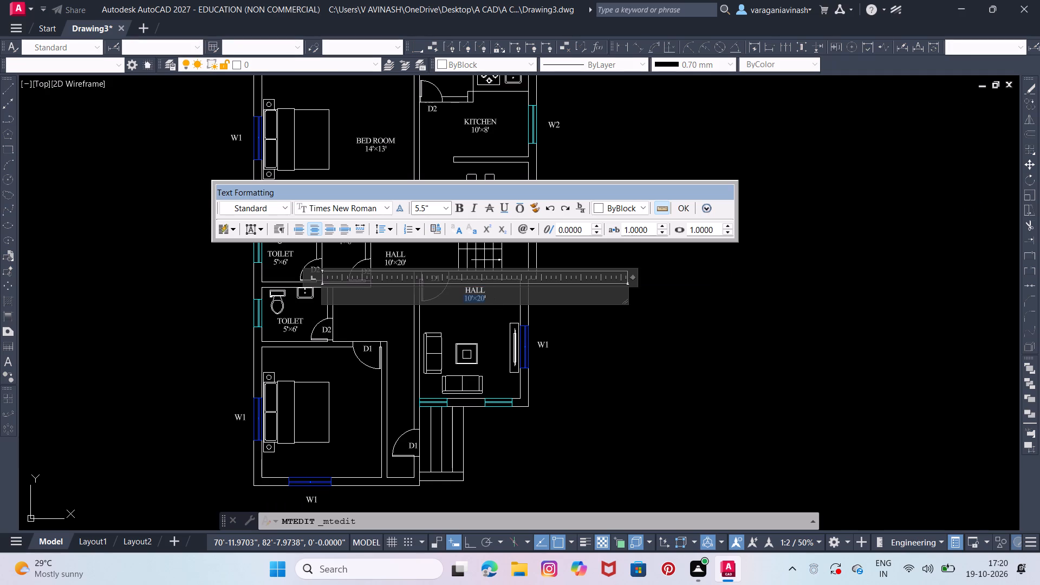
click(495, 302)
drag(493, 298, 439, 287)
text(LIB)
key(BackSpace)
text(VING)
key(space)
key(Return)
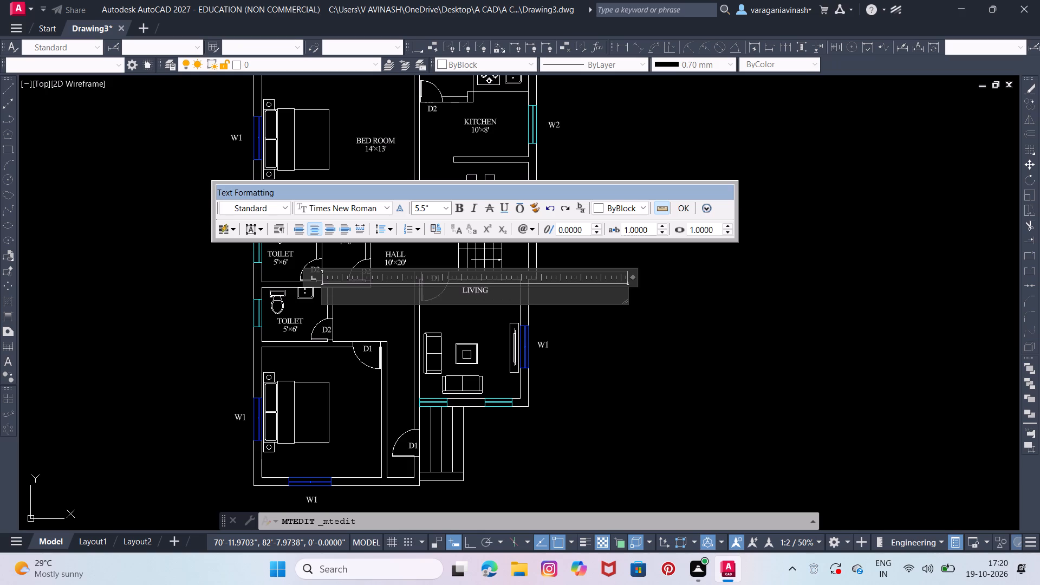
text(11')
key(alt+0)
key(alt+2)
key(alt+1)
key(alt+5)
text(11)
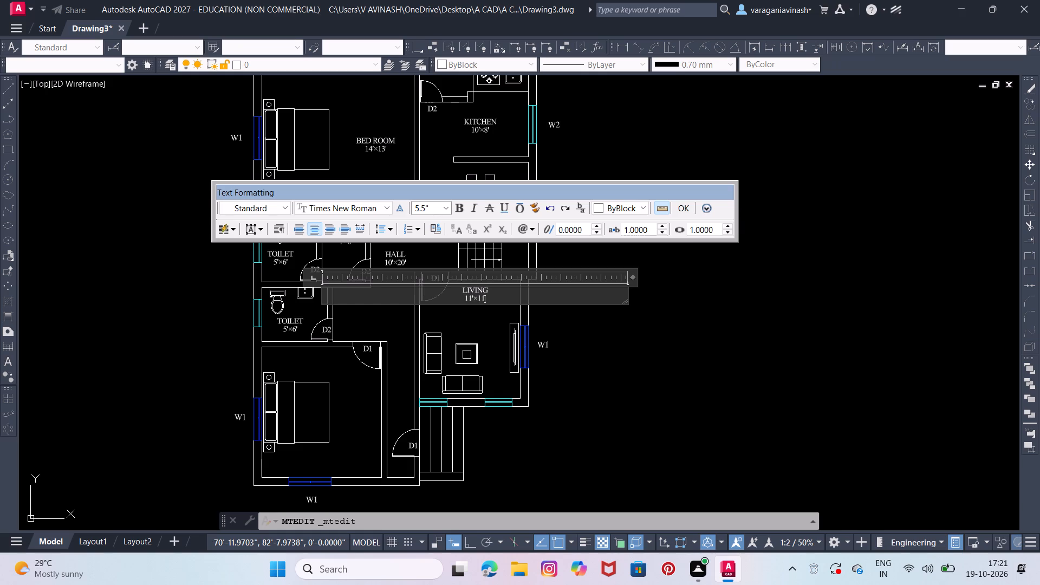
key(apostrophe)
click(469, 323)
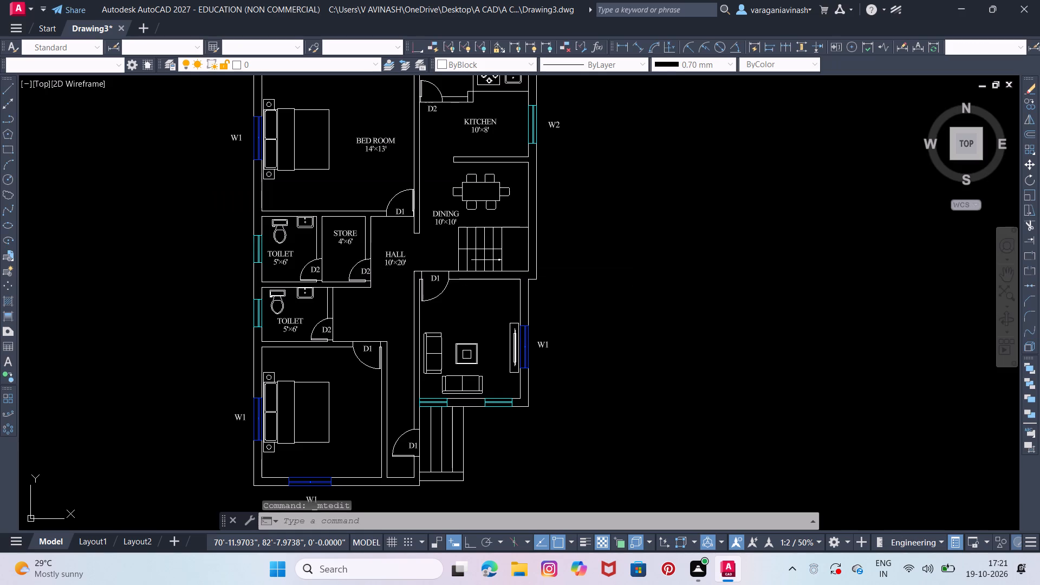
Move the LIVING label slightly down so it sits midway between the D1 door and the centre table.
click(474, 287)
right_drag(474, 287, 474, 303)
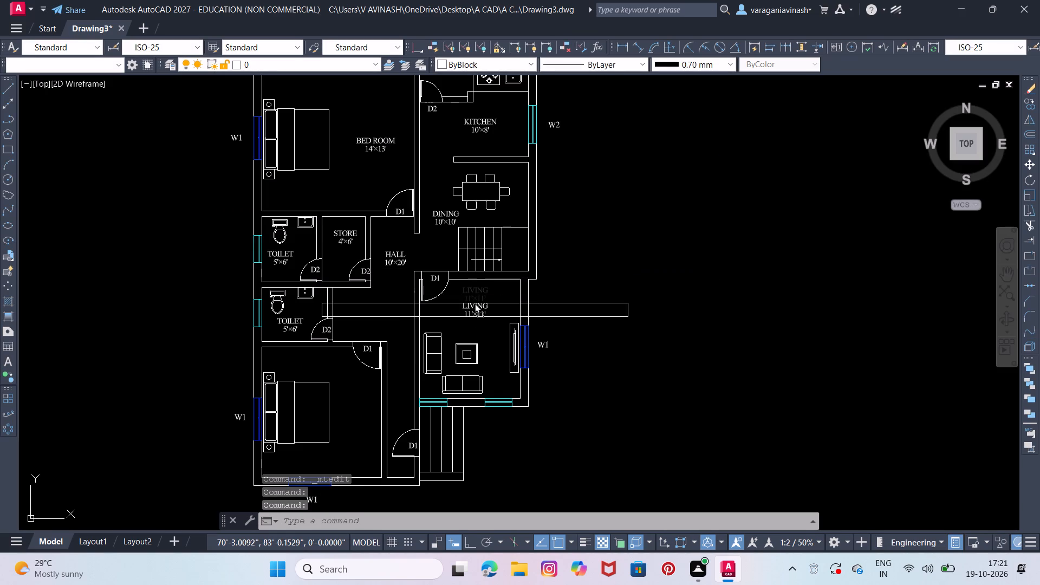
right_drag(474, 303, 474, 307)
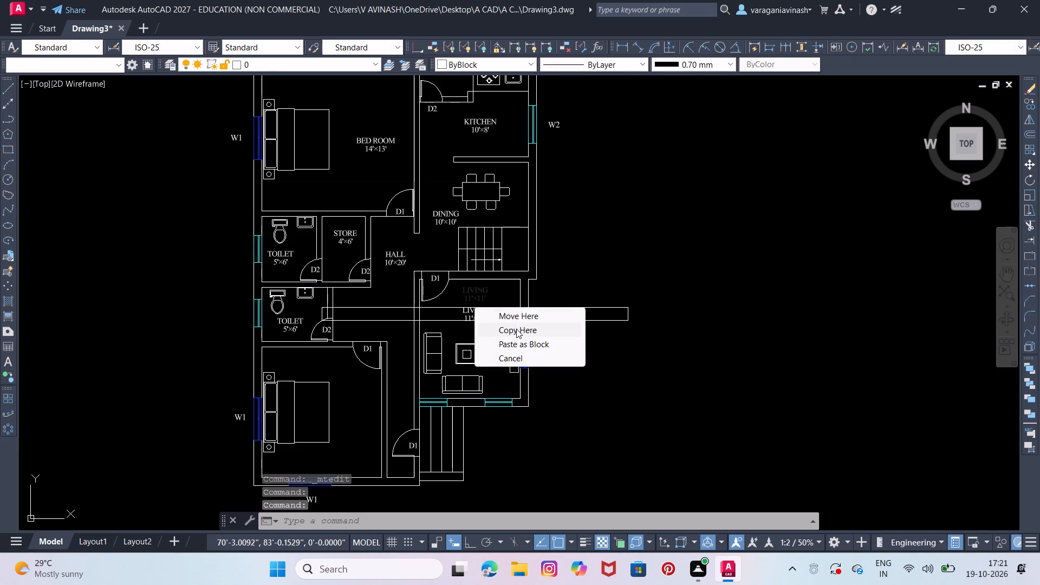
click(515, 319)
Copy the LIVING label into the lower bedroom, beside the foot of the bed near the bottom wall.
click(479, 310)
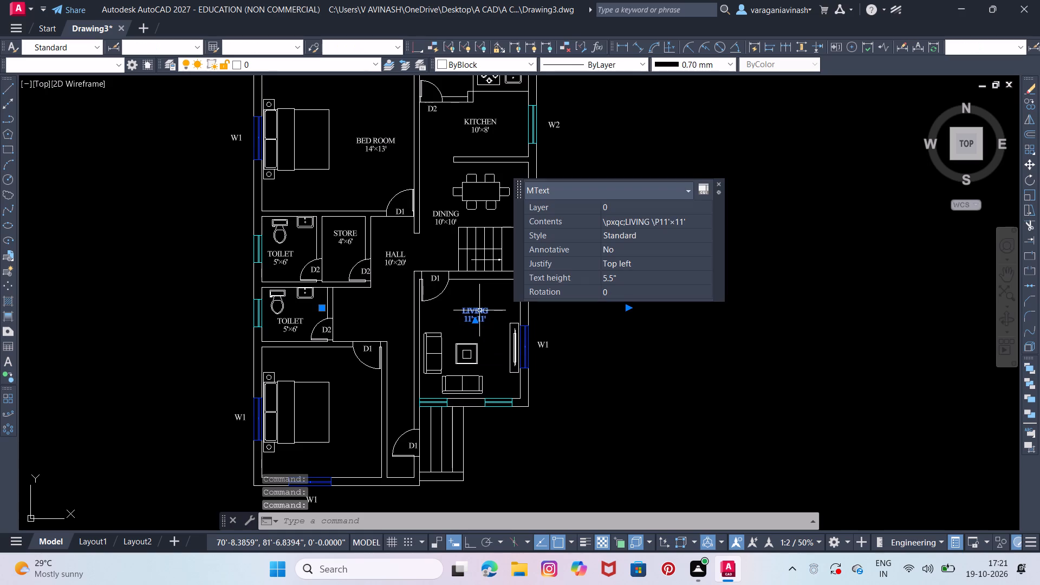
right_drag(479, 310, 350, 453)
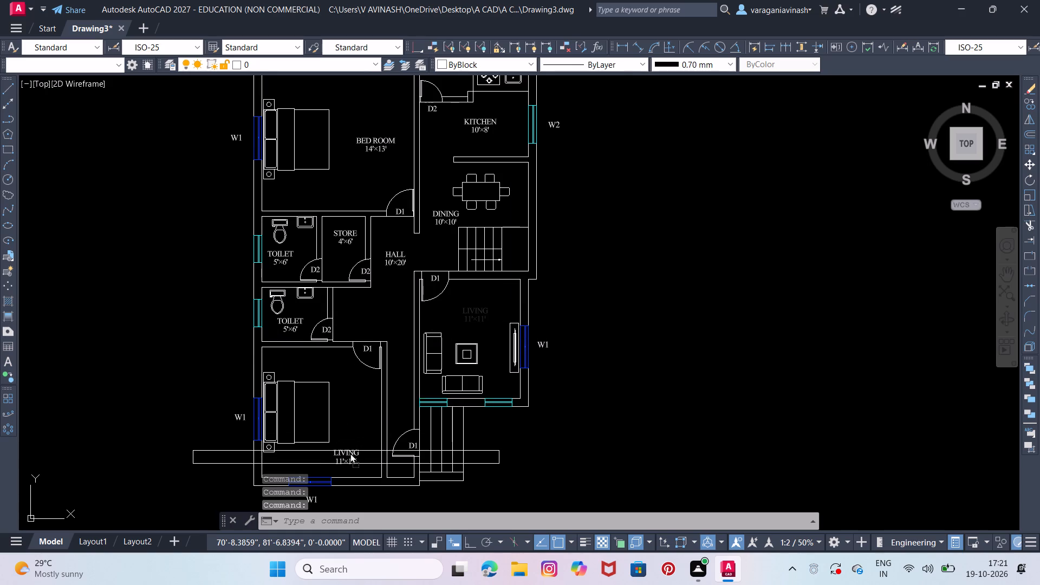
right_drag(350, 453, 348, 451)
click(388, 477)
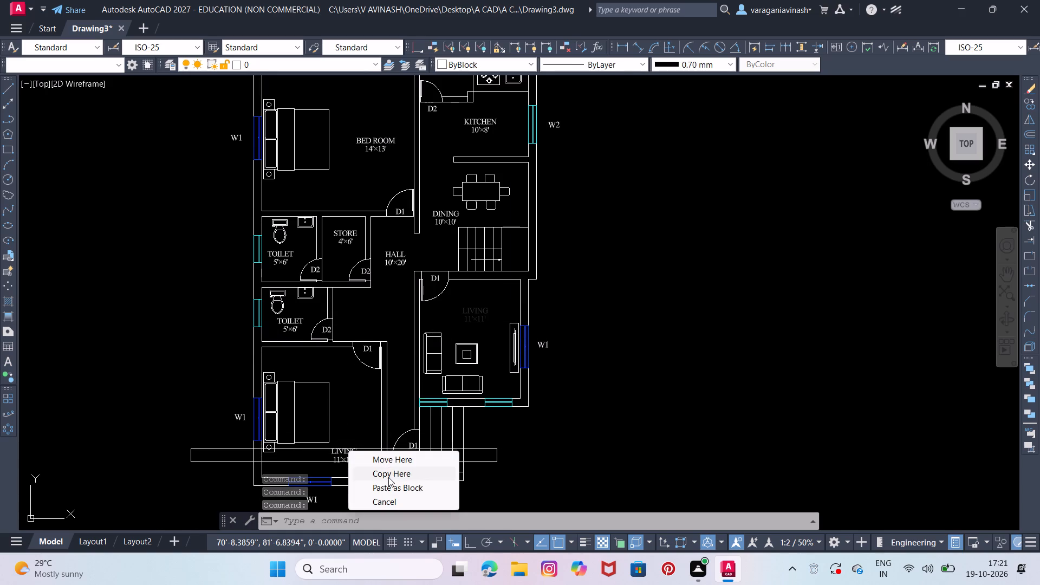
Change the copied LIVING label in the lower bedroom to read BEDROOM with 11'×12' on the second line.
double_click(344, 452)
drag(362, 463, 347, 447)
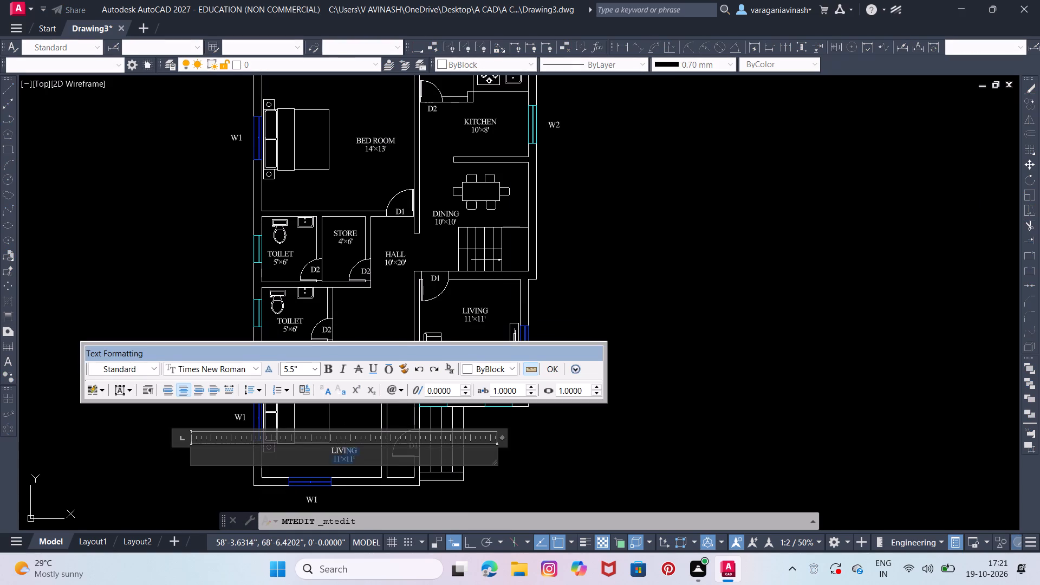
drag(347, 447, 316, 431)
text(BEDROOM)
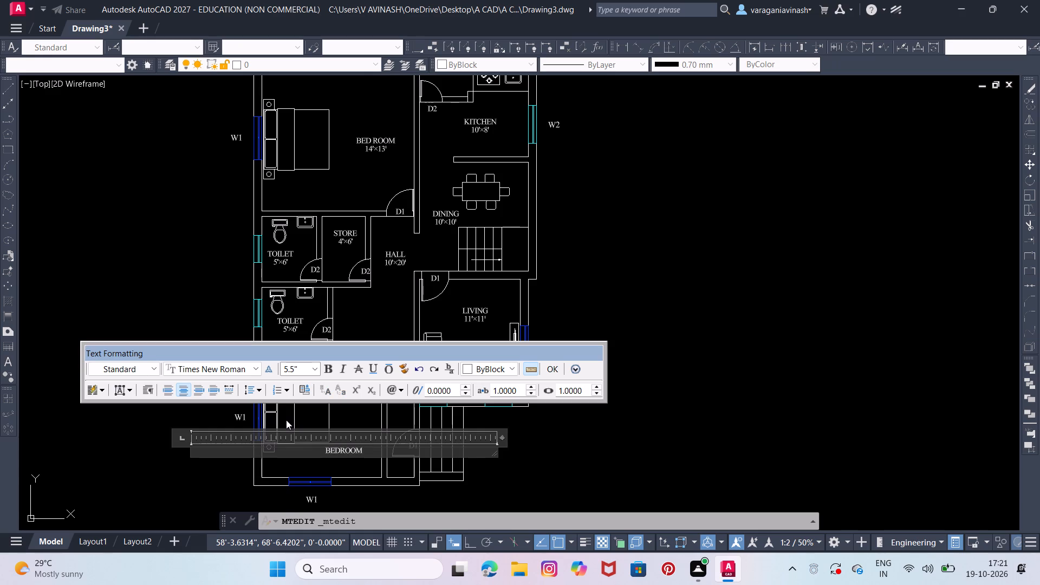
key(Return)
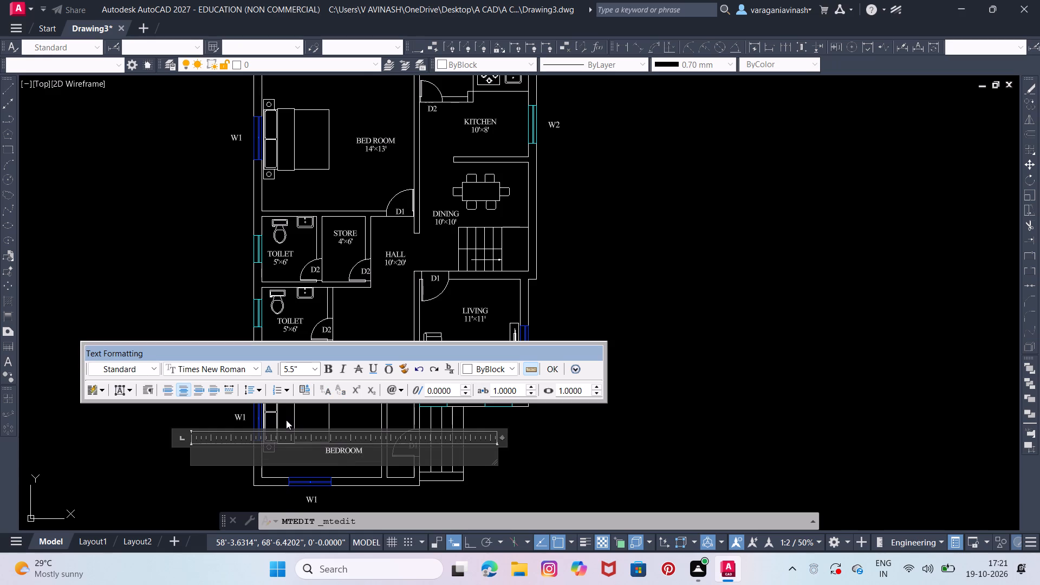
text(11)
key(apostrophe)
key(alt+0)
key(alt+2)
key(alt+1)
key(alt+5)
text(12')
click(577, 445)
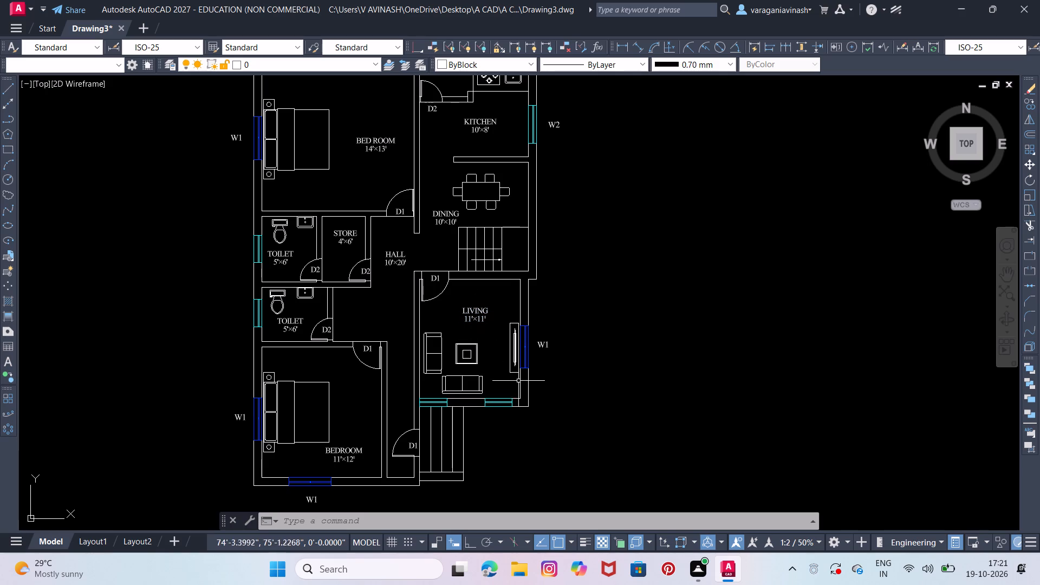
Move the BEDROOM label up so it sits in the open space between the bed and the inner wall.
middle_drag(492, 325, 494, 343)
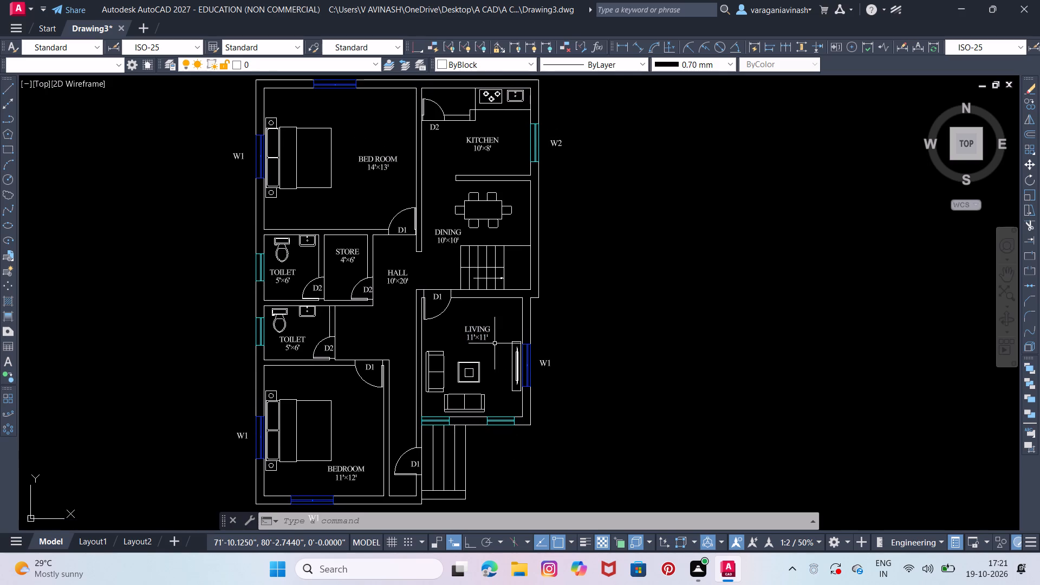
scroll(495, 343, down, 1)
scroll(495, 343, up, 1)
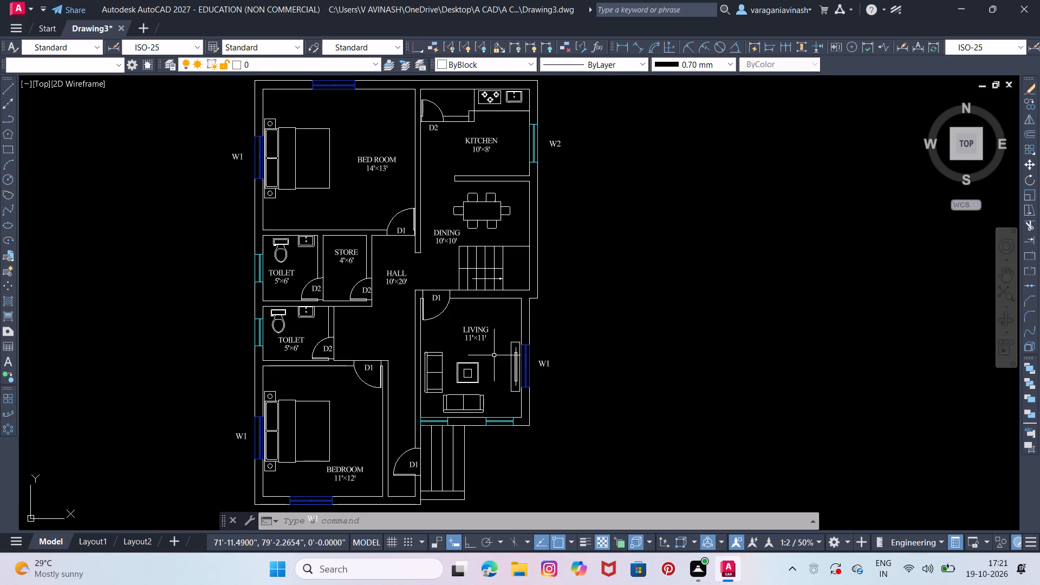
click(351, 477)
right_drag(352, 477, 353, 473)
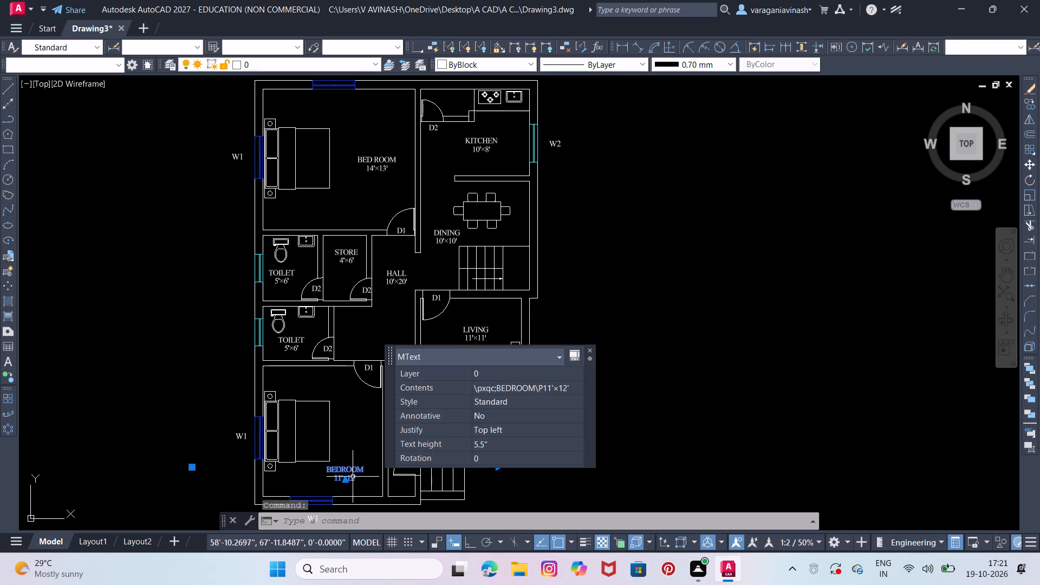
right_drag(353, 473, 363, 431)
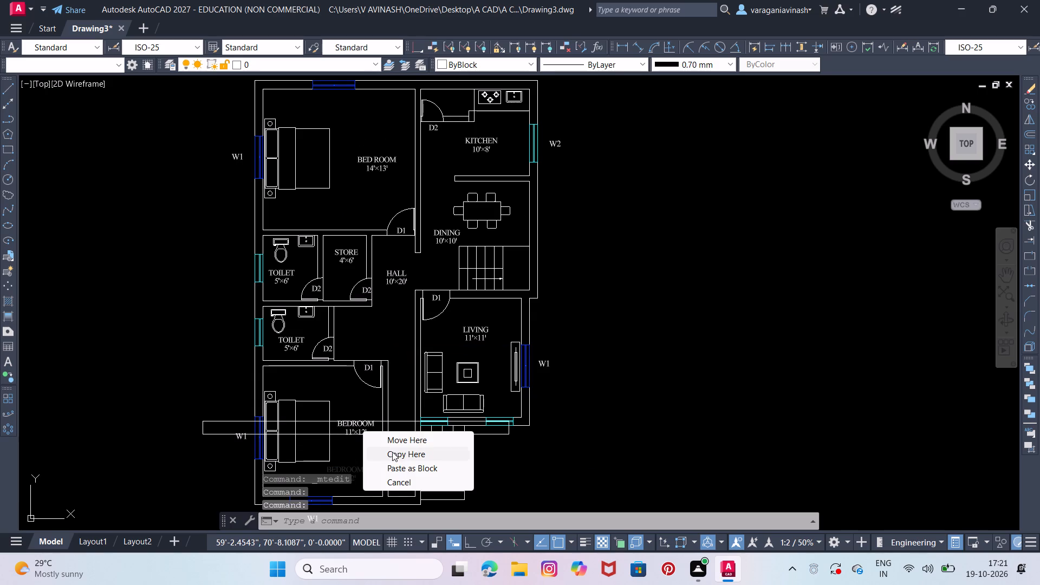
click(400, 442)
Draw a horizontal 40' line with Ortho on above the plan, starting beyond the house's upper-left corner.
middle_drag(570, 406, 573, 381)
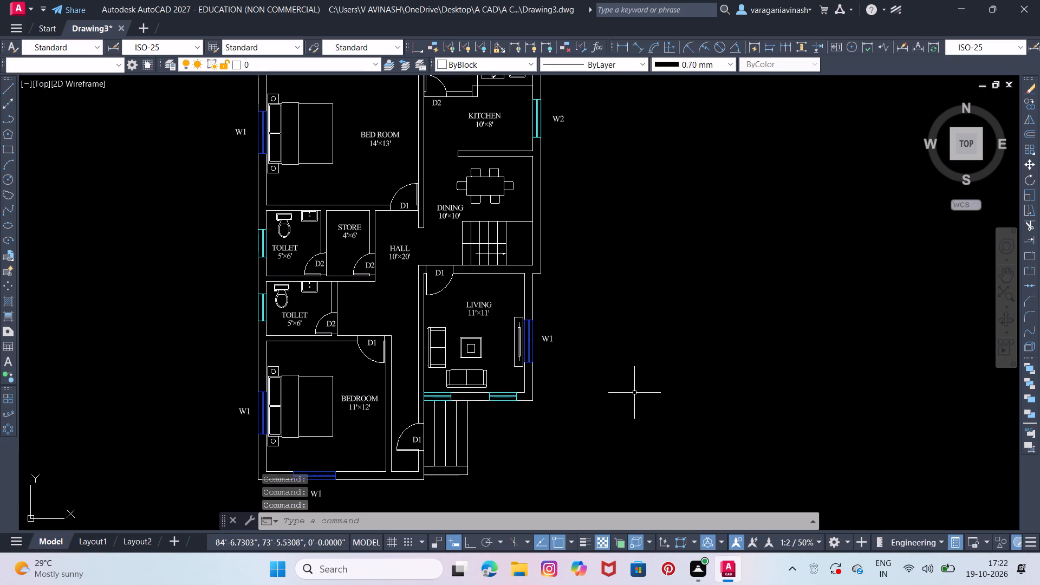
middle_drag(665, 413, 661, 424)
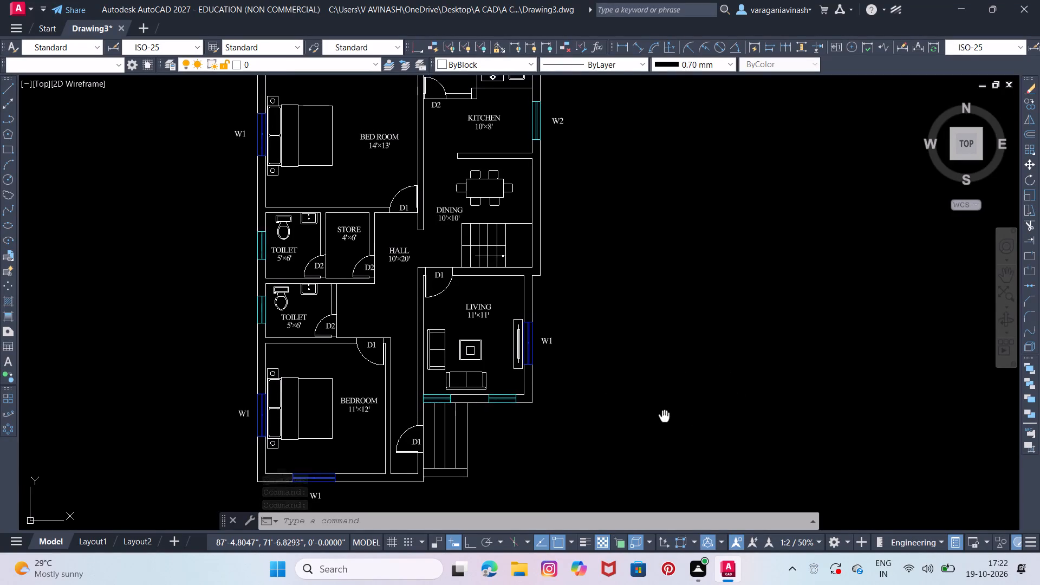
middle_drag(661, 424, 660, 424)
scroll(659, 424, down, 1)
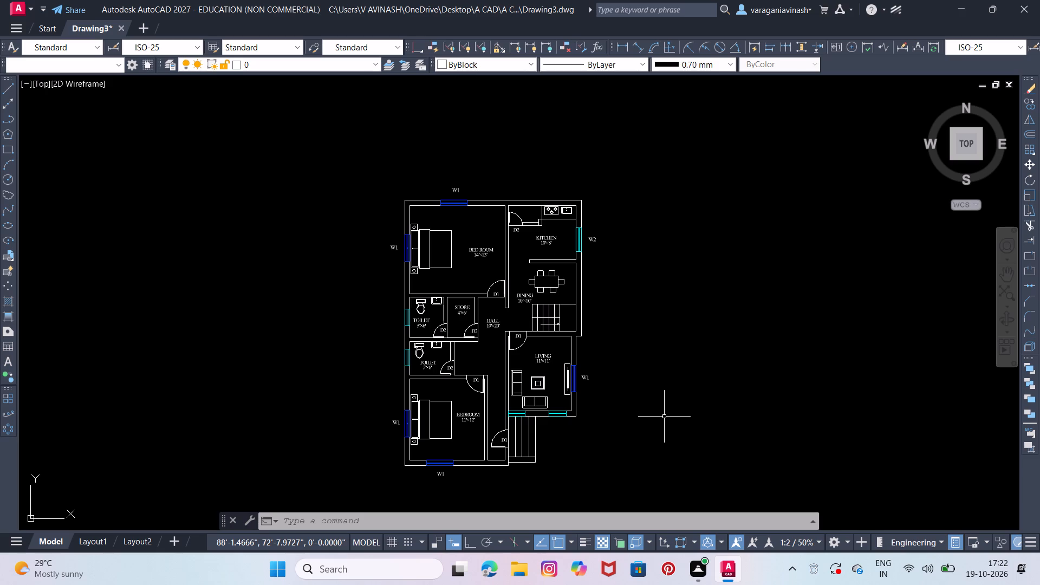
scroll(550, 415, down, 1)
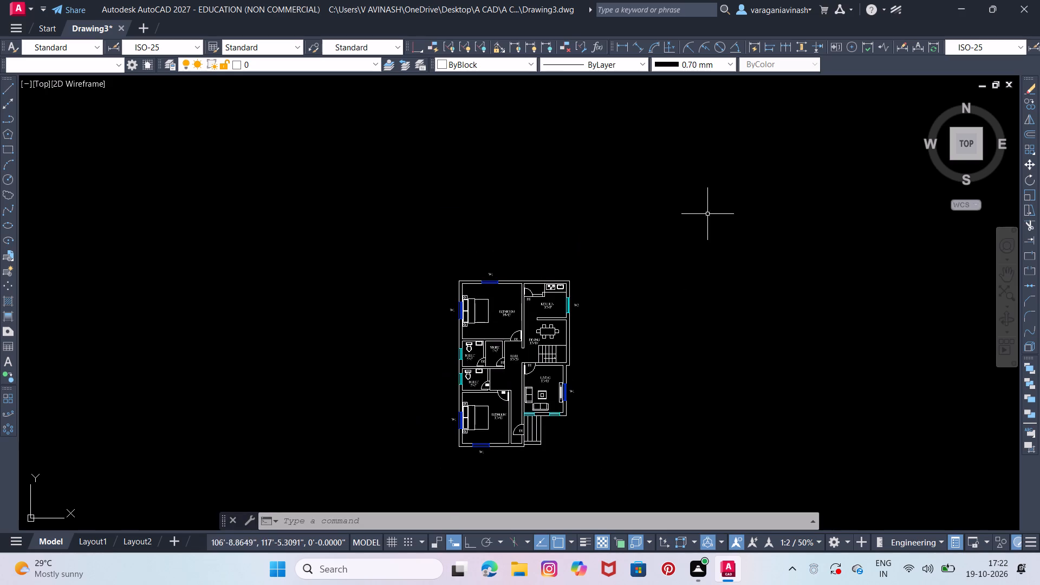
scroll(674, 229, up, 1)
middle_drag(544, 278, 551, 173)
middle_drag(515, 210, 519, 191)
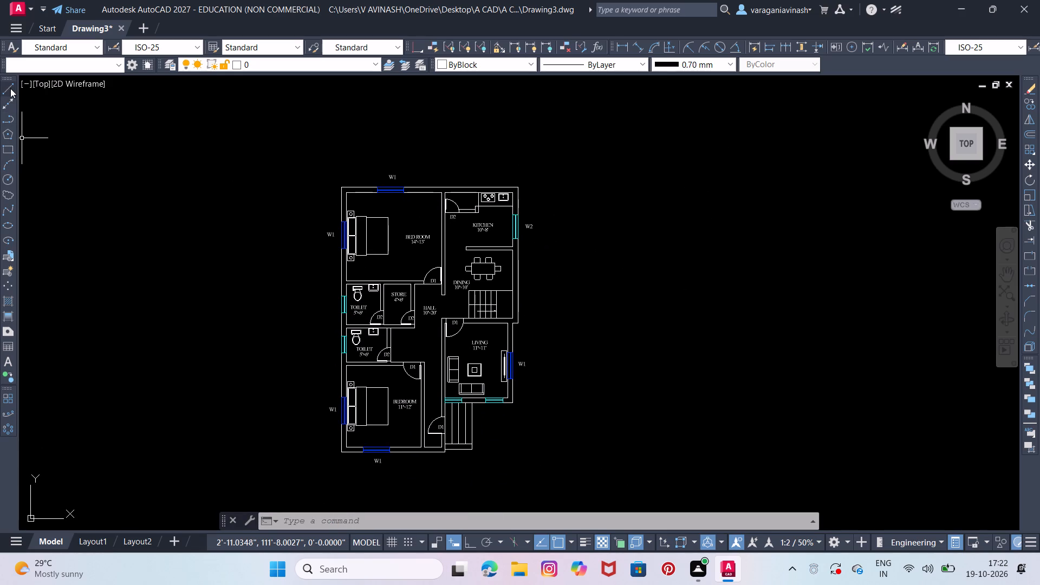
click(10, 88)
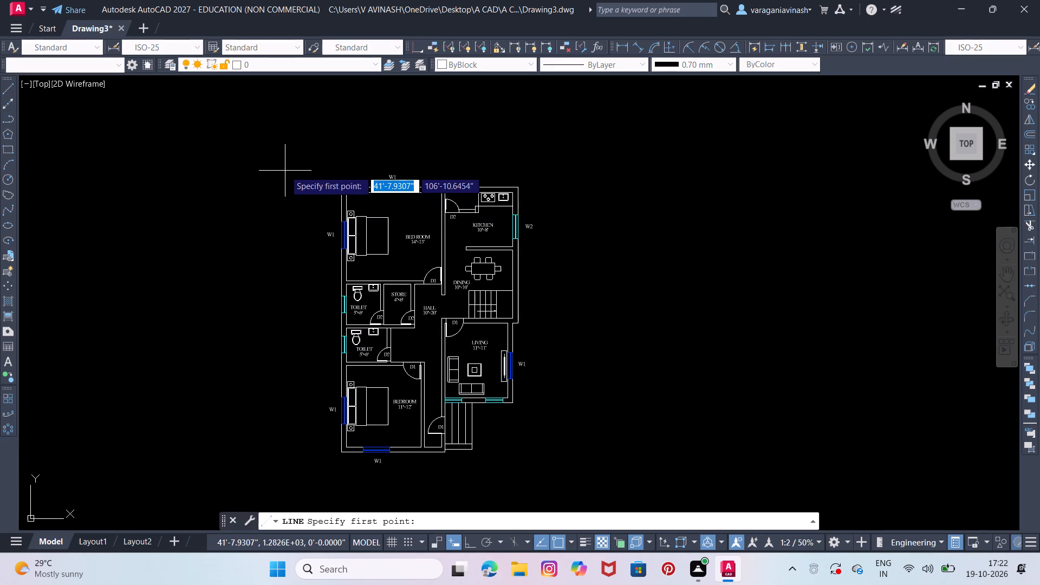
click(311, 170)
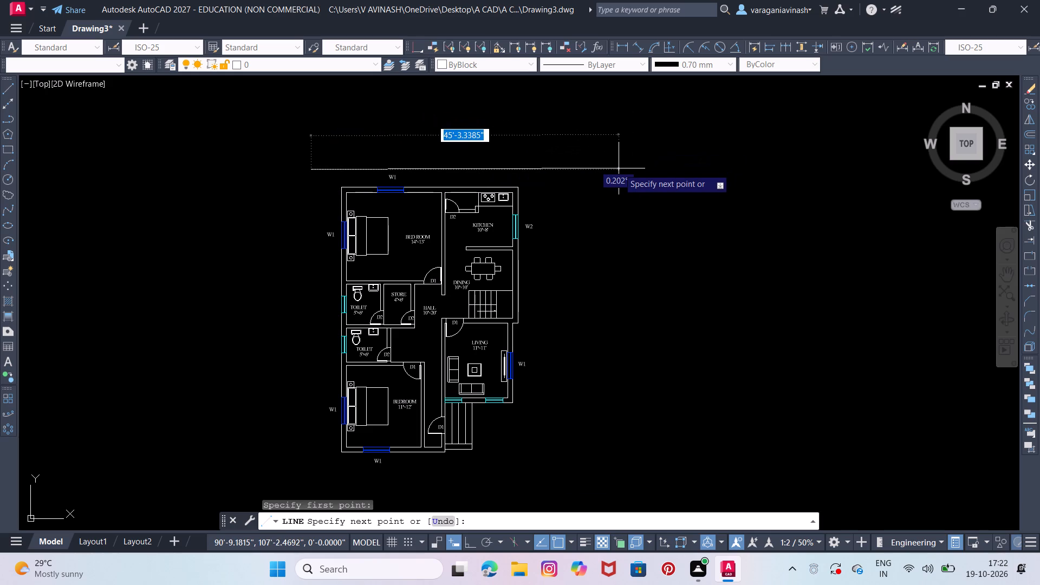
key(F8)
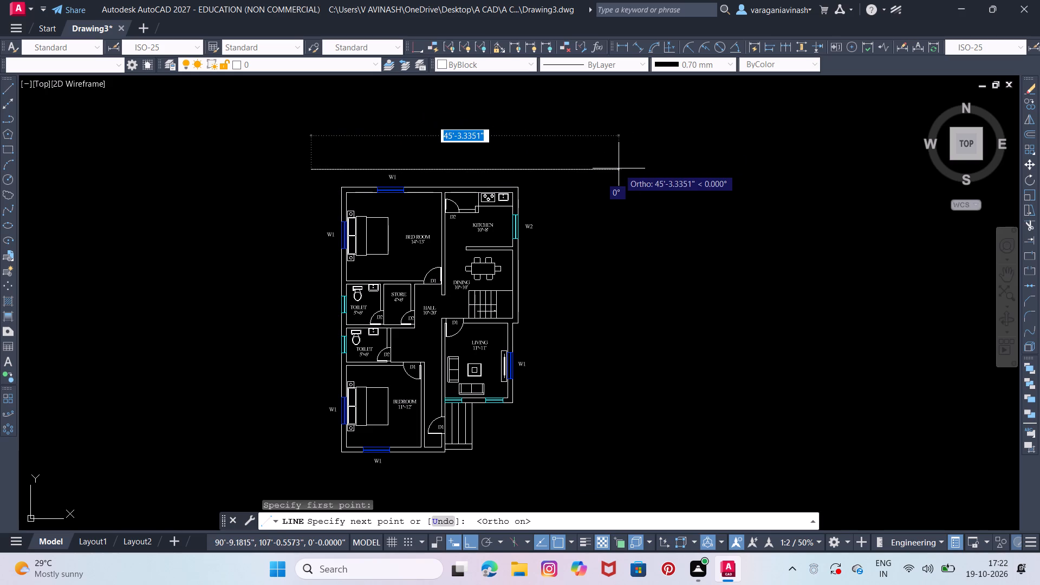
text(40)
key(apostrophe)
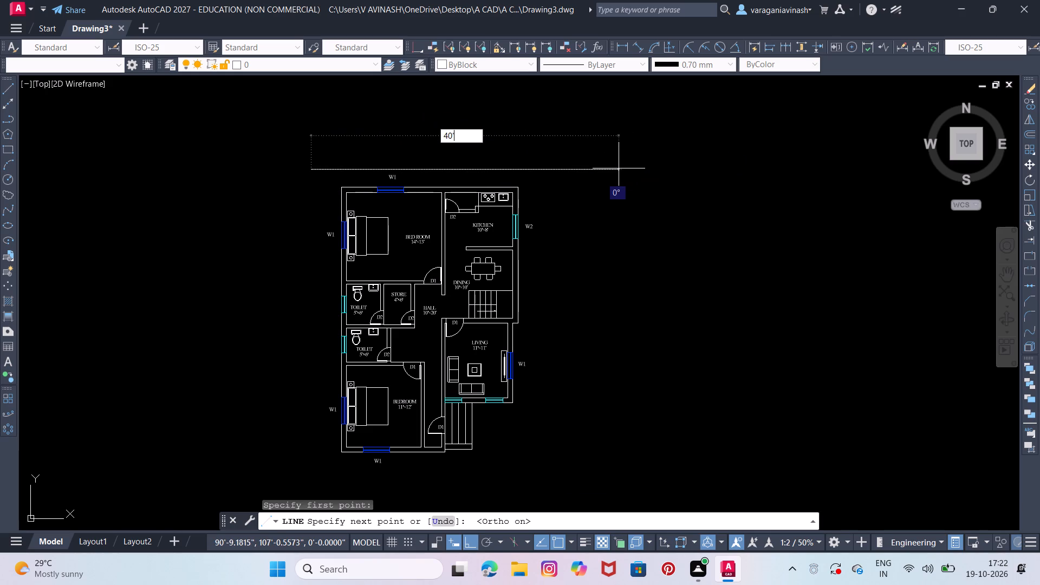
key(Return)
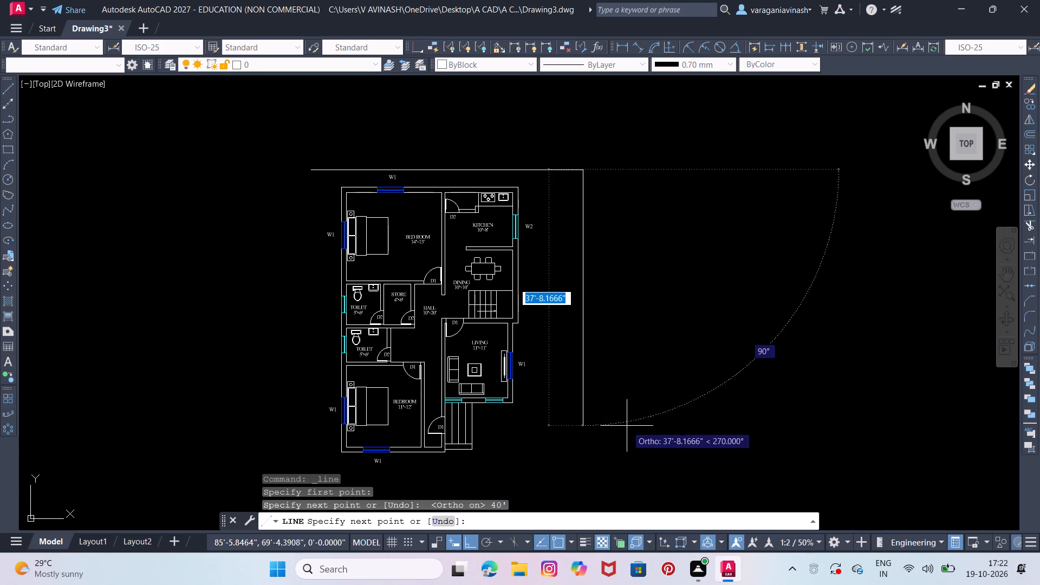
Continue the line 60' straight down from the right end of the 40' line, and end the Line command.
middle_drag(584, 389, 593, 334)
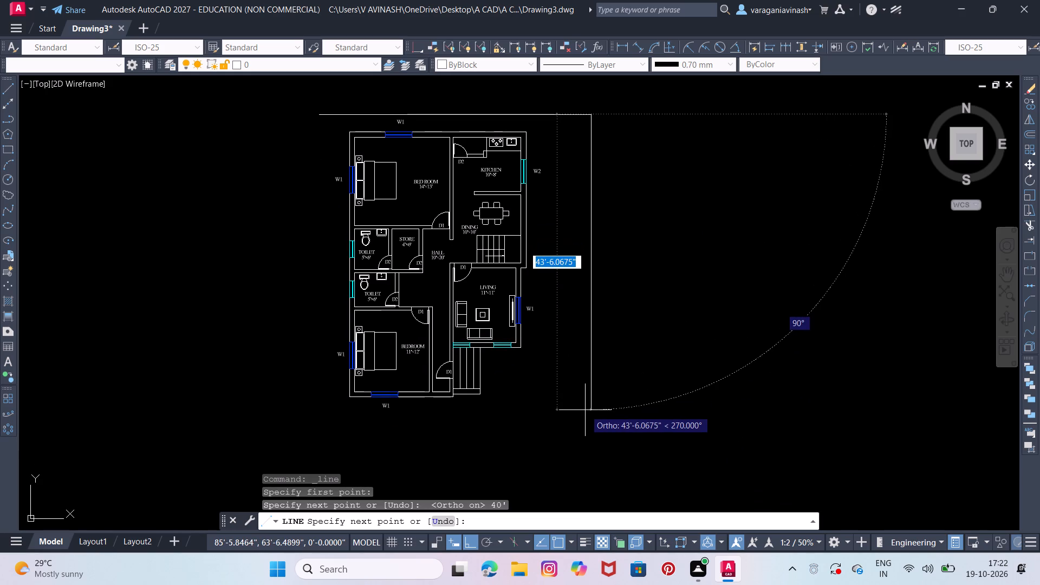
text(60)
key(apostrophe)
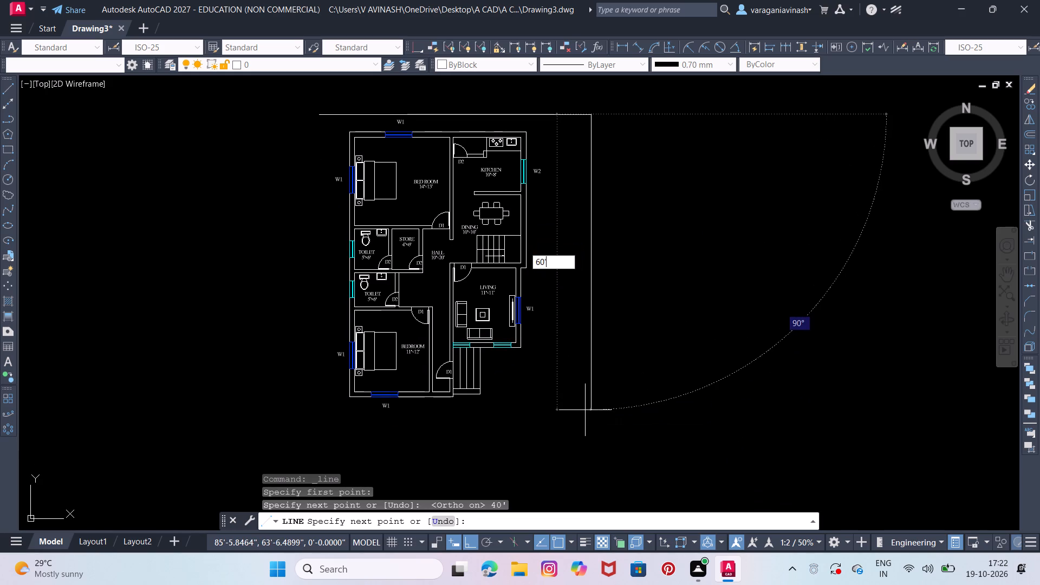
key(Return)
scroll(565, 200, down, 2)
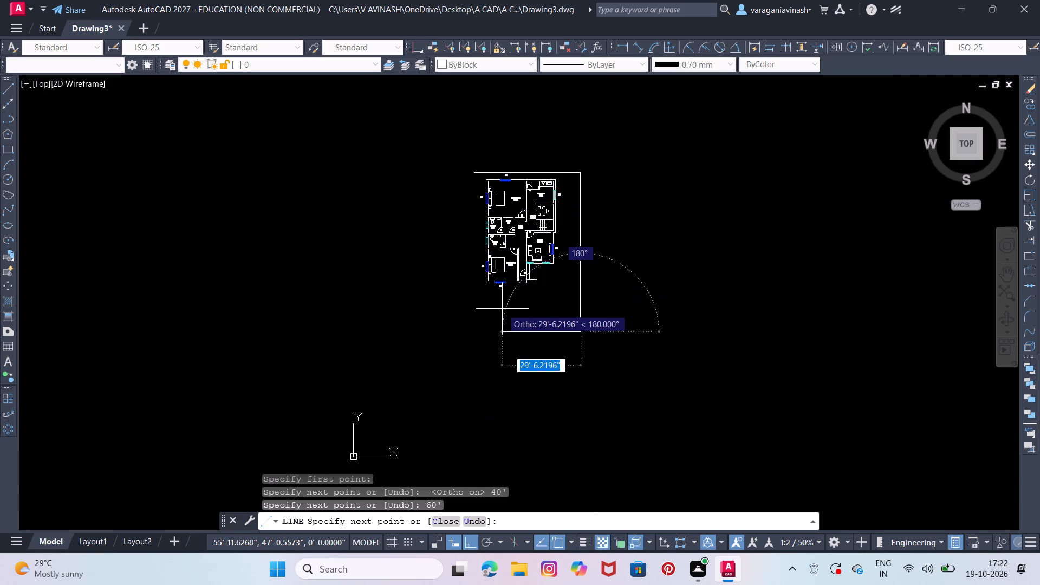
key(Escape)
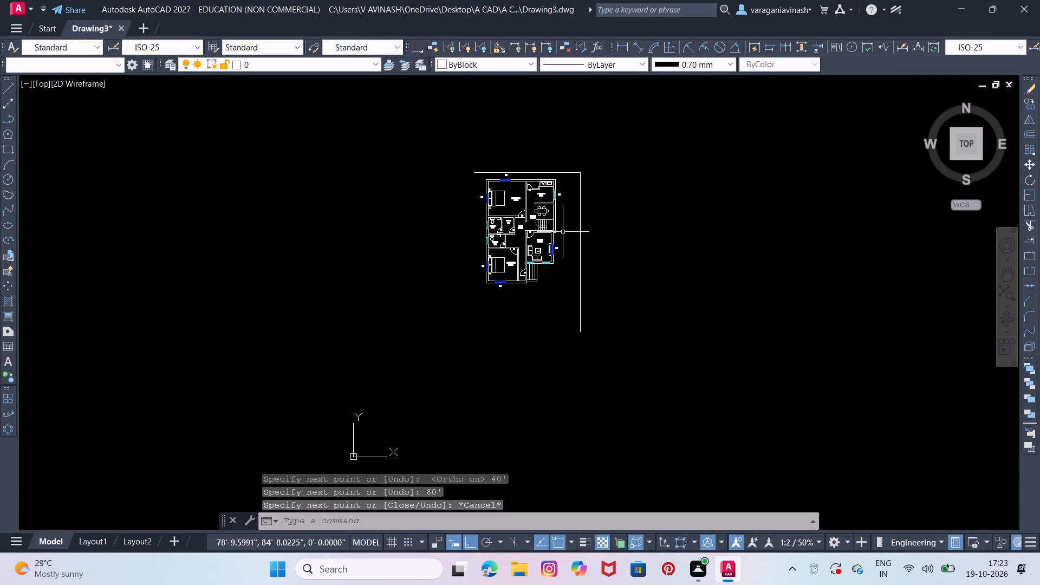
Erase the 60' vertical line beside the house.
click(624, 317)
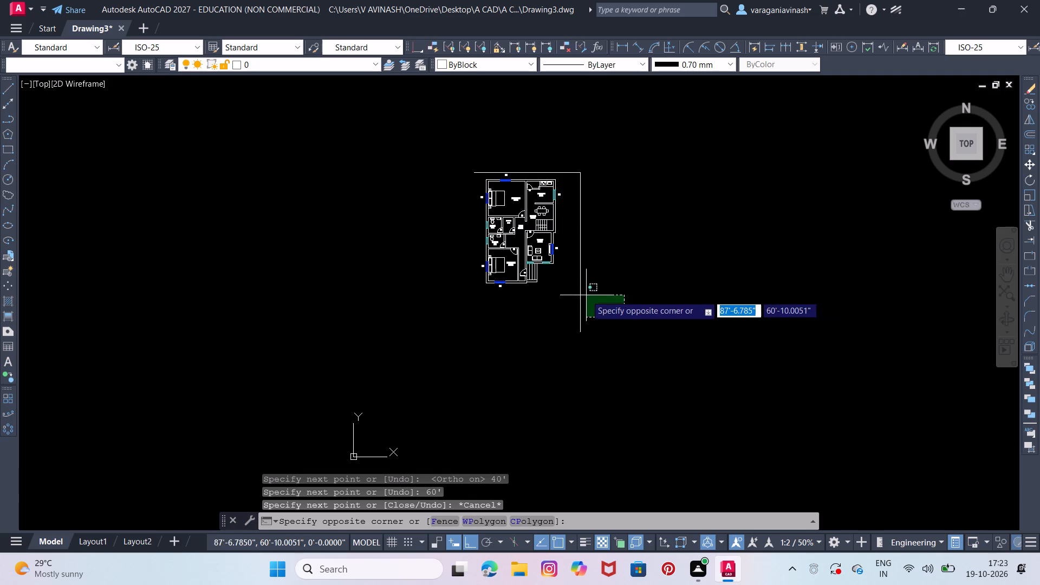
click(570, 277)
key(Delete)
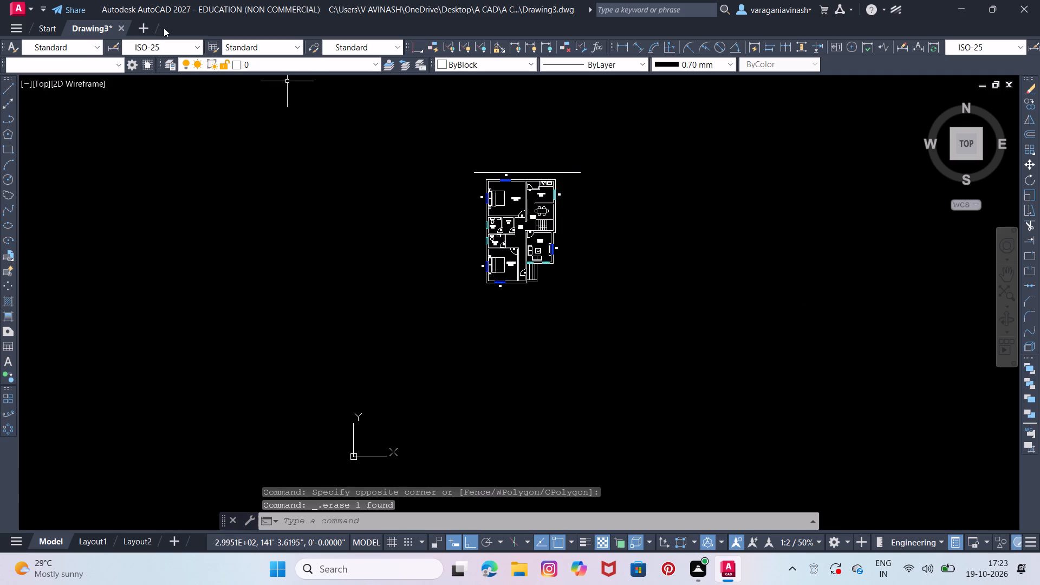
Draw a 60' line straight down from the right end of the 40' horizontal line above the plan.
click(6, 89)
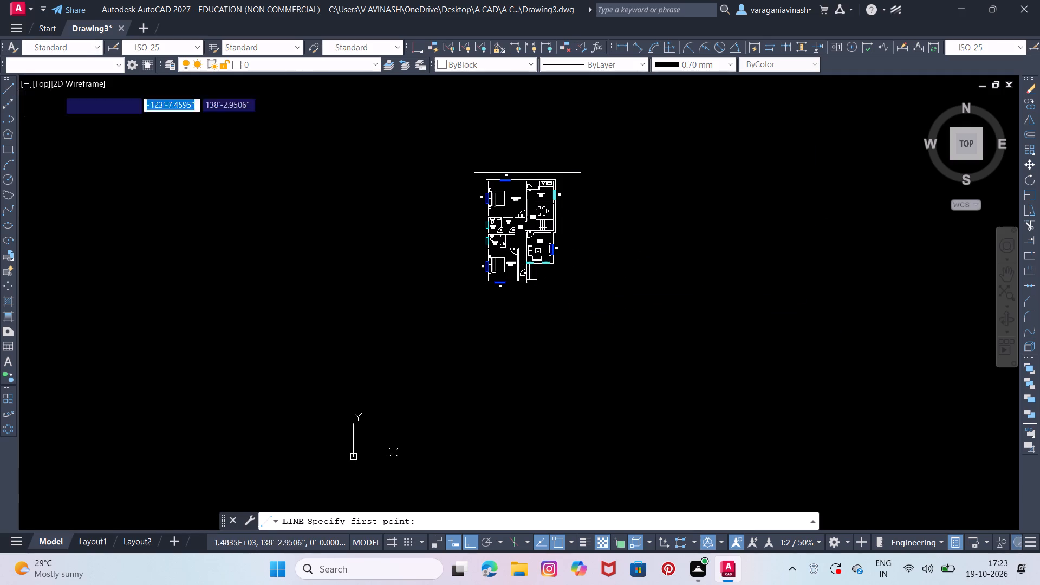
click(577, 171)
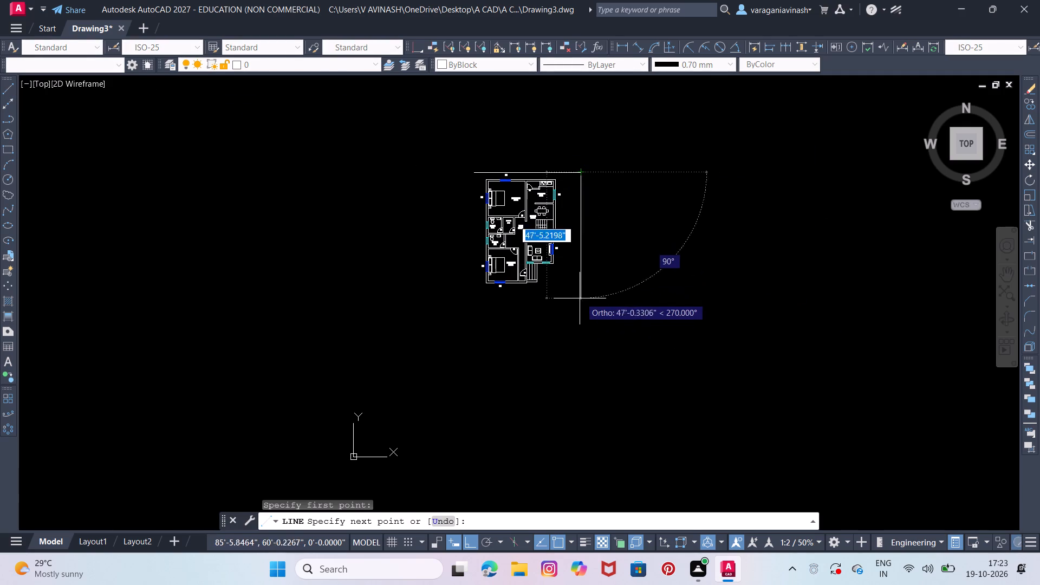
text(60)
key(apostrophe)
key(Return)
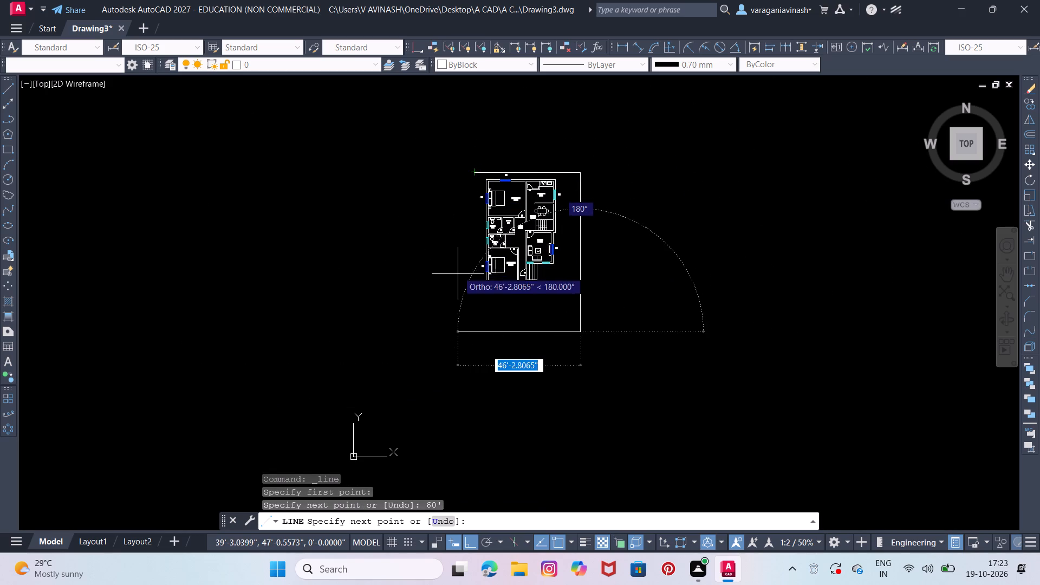
Complete the plot rectangle with a bottom line and a left side closing at the top line's left end, and end the Line command.
click(477, 299)
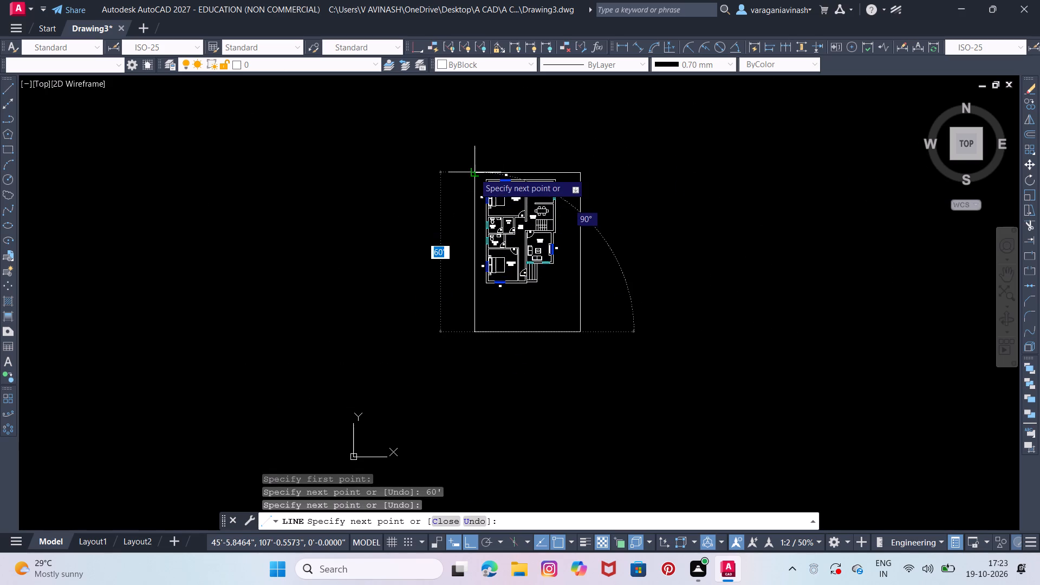
click(474, 173)
right_click(474, 173)
click(490, 185)
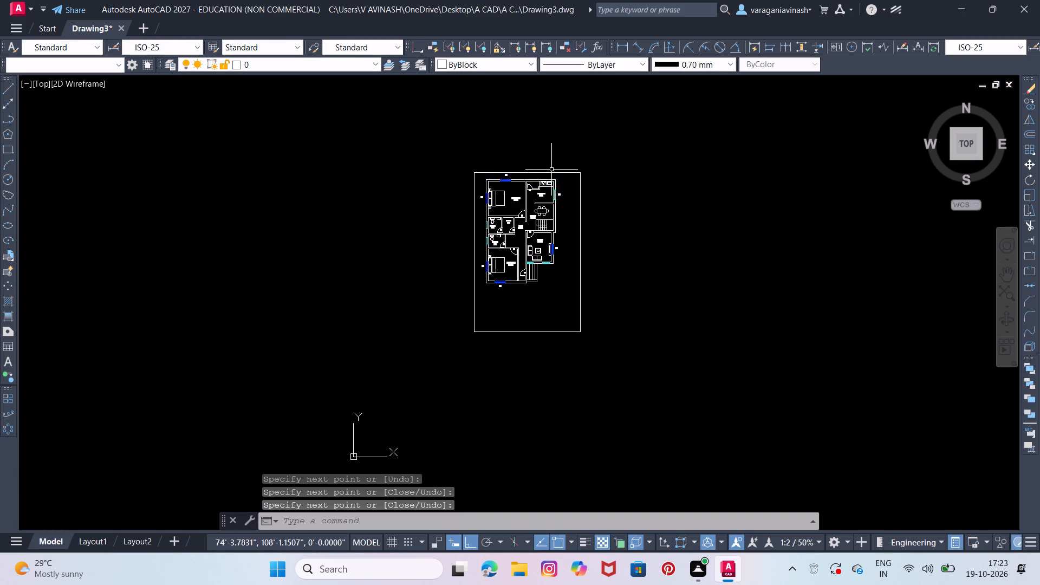
Move the four plot boundary lines together slightly up and to the left so the rectangle sits more evenly around the house.
click(591, 167)
click(565, 186)
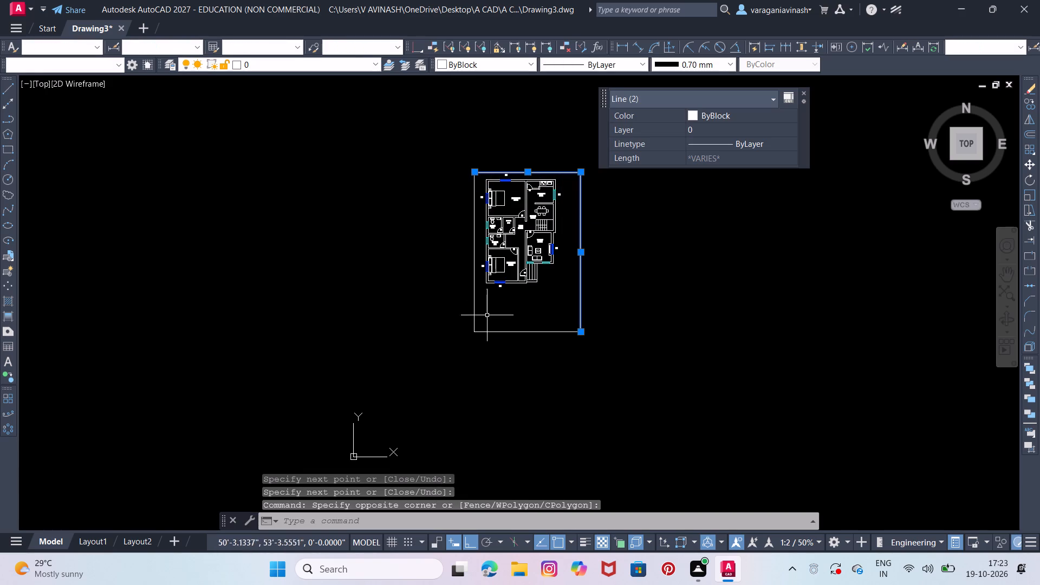
click(490, 319)
click(451, 352)
scroll(511, 147, up, 1)
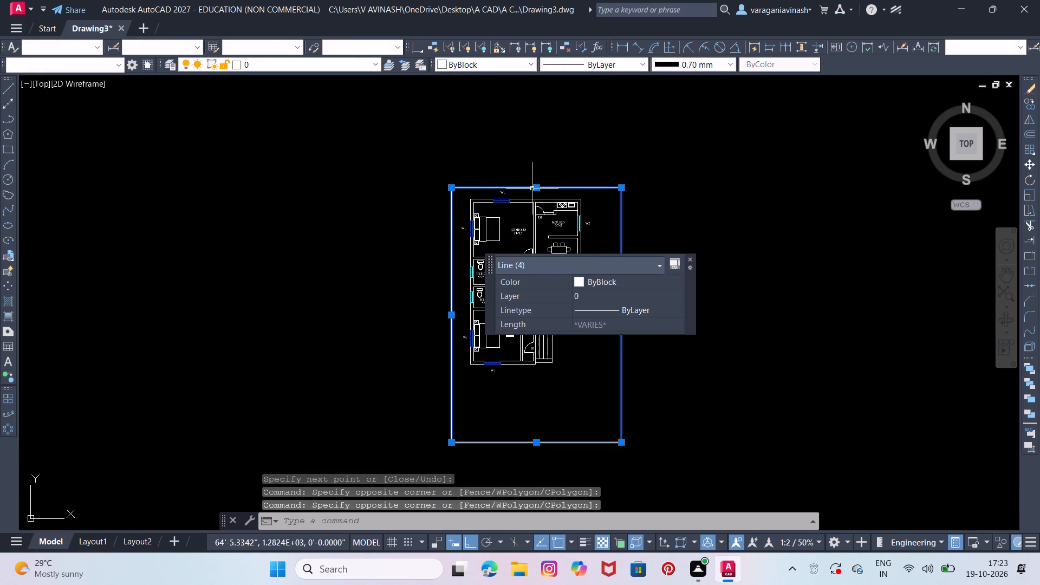
right_drag(552, 191, 547, 166)
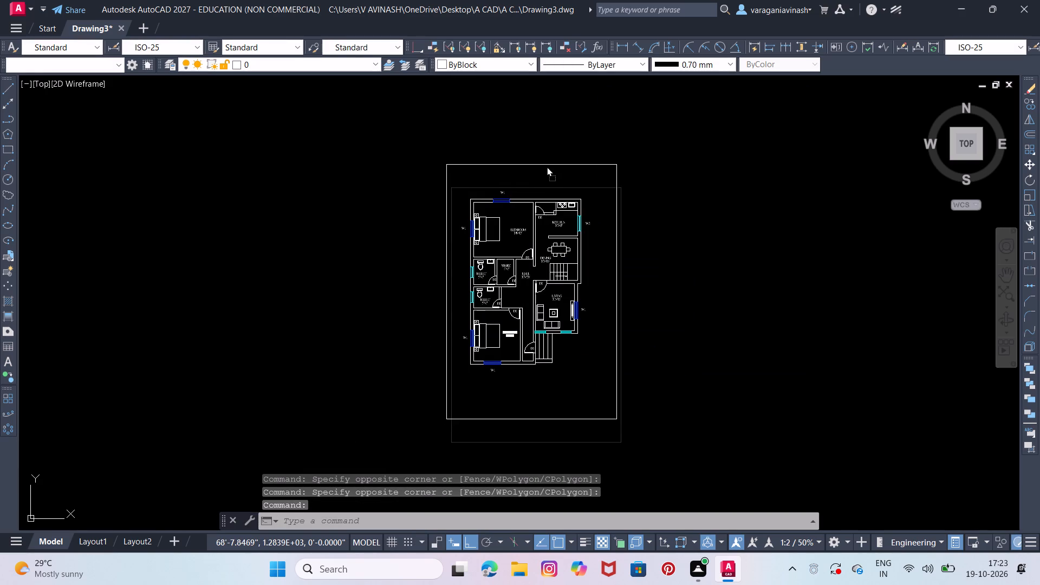
right_drag(547, 166, 543, 166)
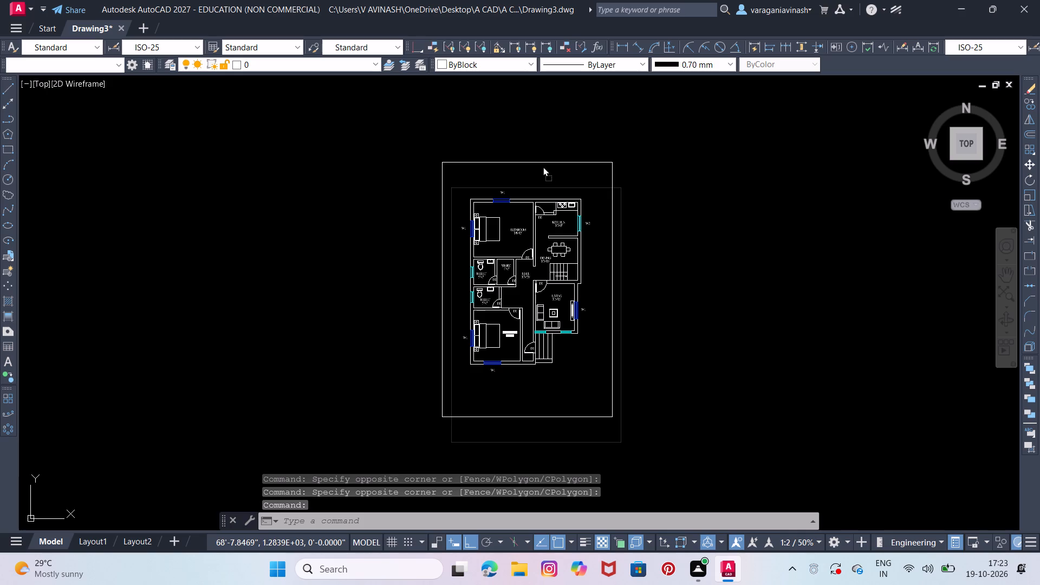
right_drag(543, 166, 542, 168)
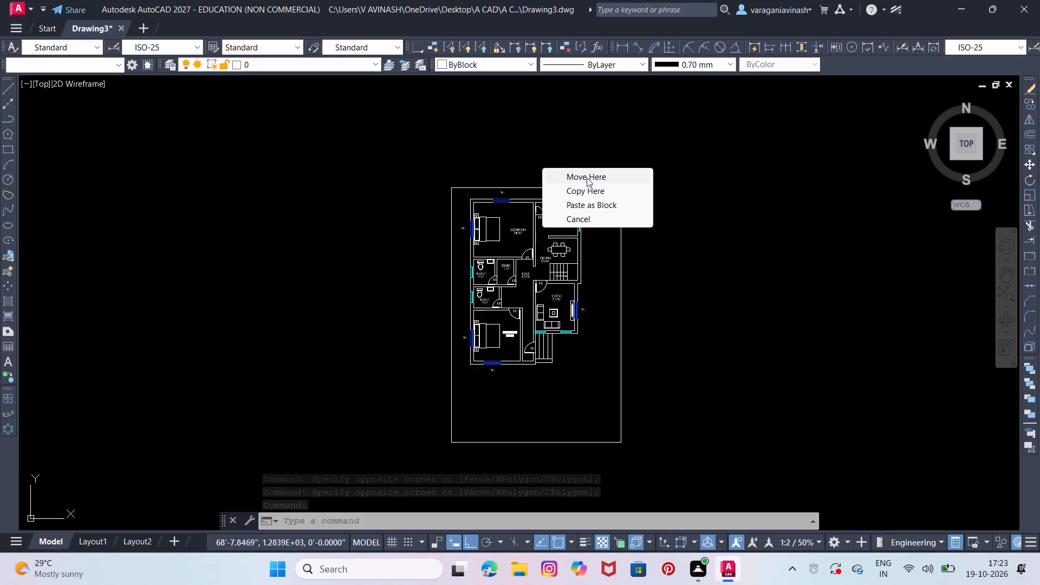
click(587, 178)
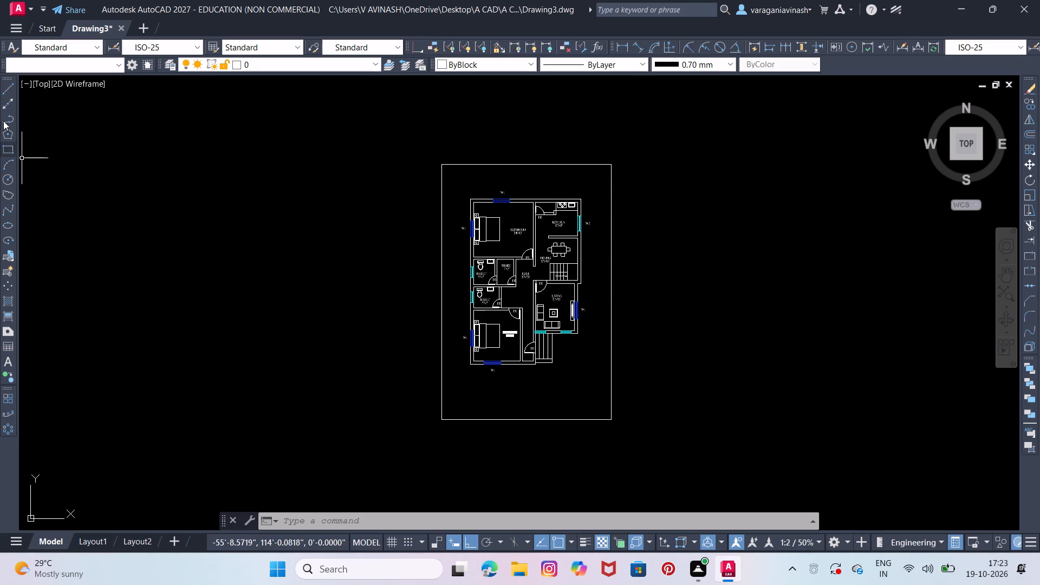
Offset all four plot boundary lines inward by 0'8 to form the compound wall.
key(o)
key(Return)
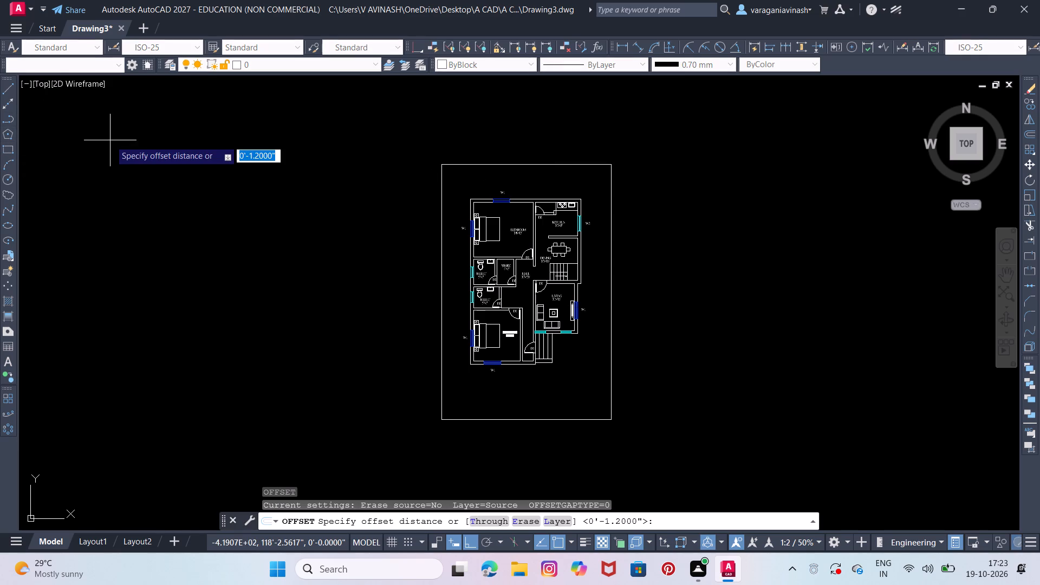
text(0'8)
key(Return)
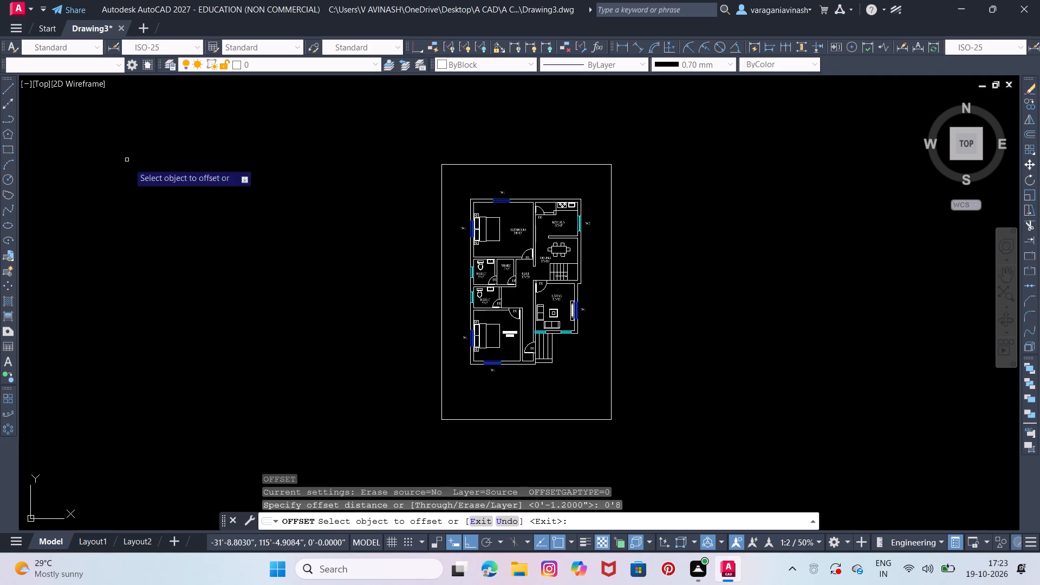
click(483, 165)
click(477, 175)
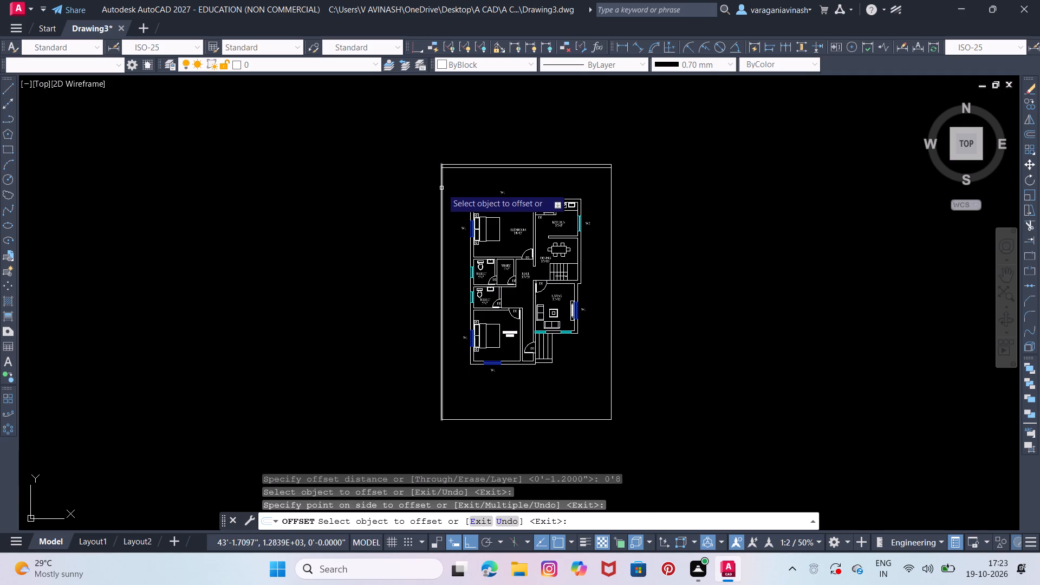
click(441, 188)
click(451, 187)
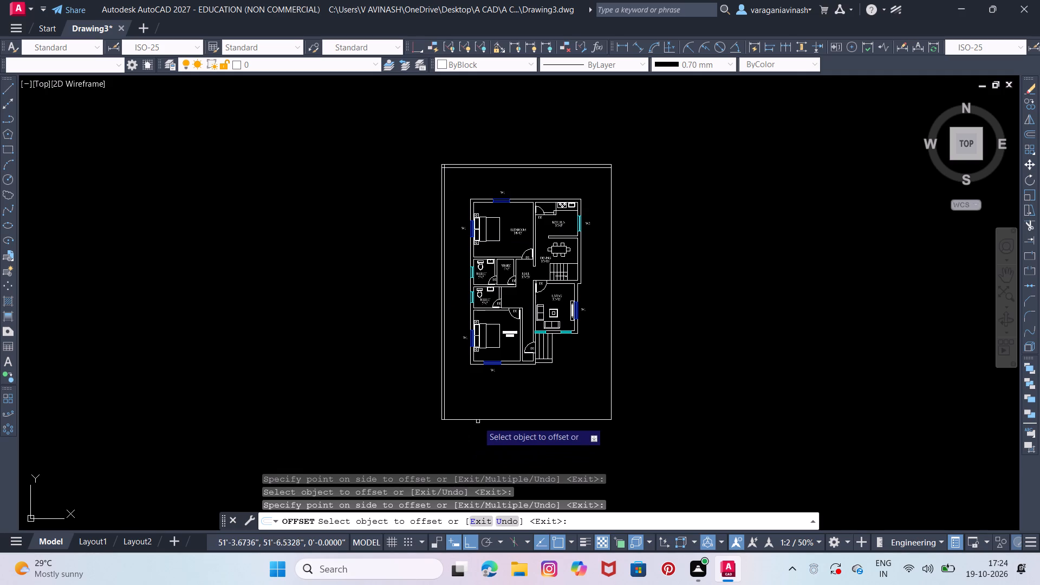
click(478, 420)
click(482, 408)
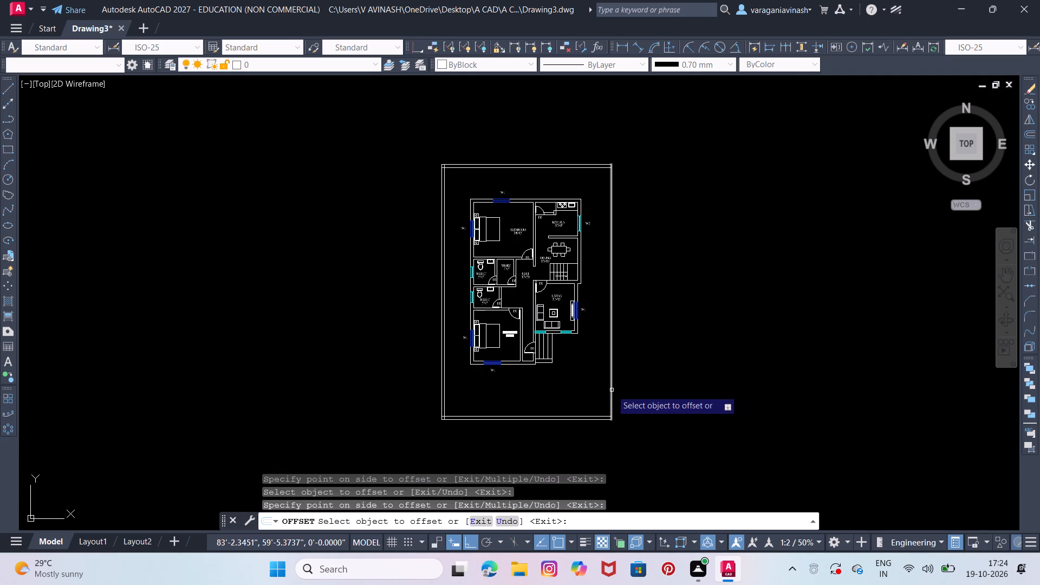
click(612, 390)
click(578, 401)
right_click(583, 395)
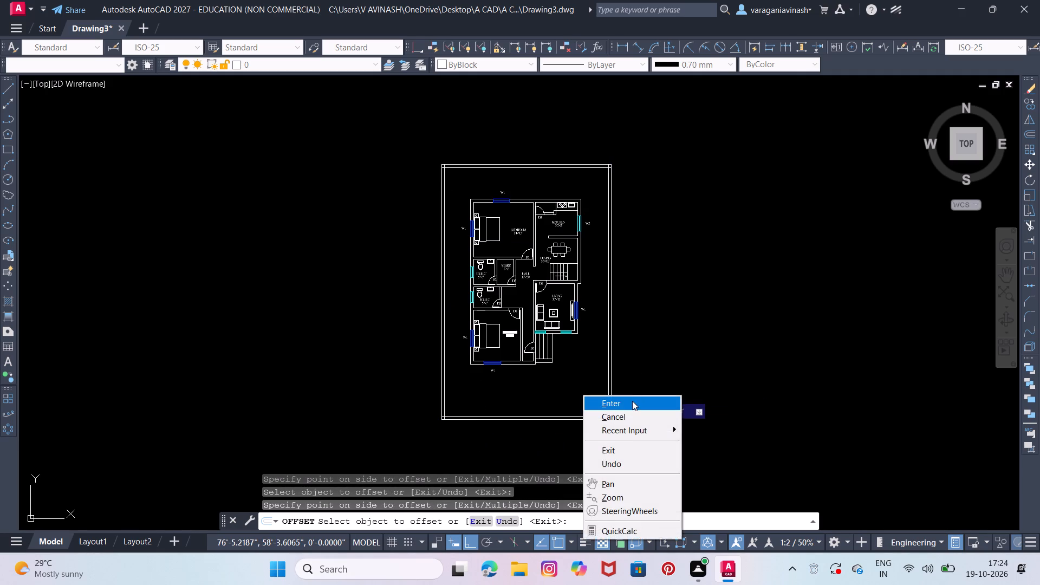
click(632, 401)
Trim the overlapping inner line ends at the two upper corners of the plot's compound wall.
scroll(444, 183, up, 1)
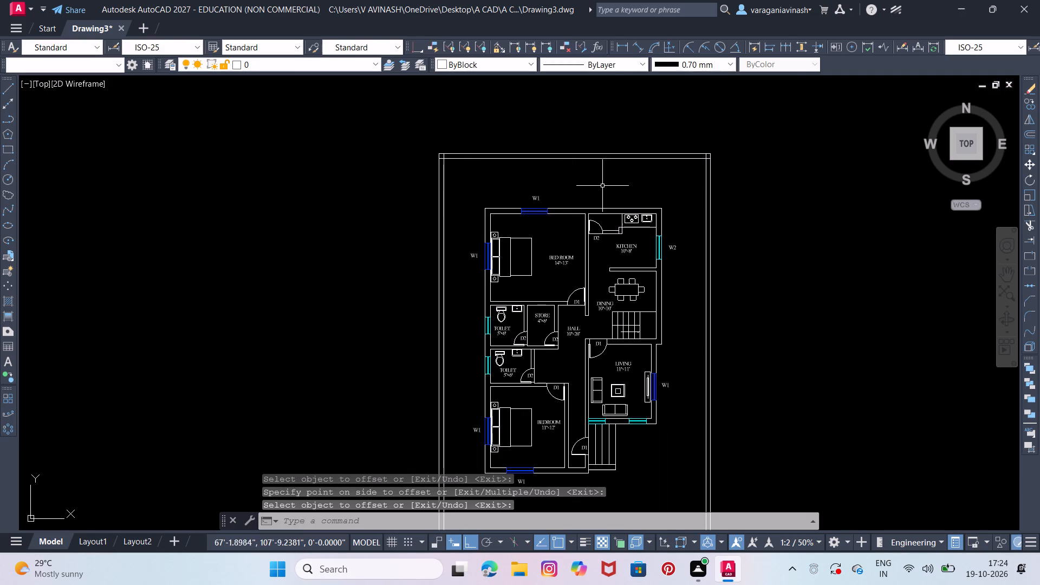
middle_drag(595, 179, 571, 147)
text(TR)
key(Return)
key(Return)
scroll(674, 127, up, 1)
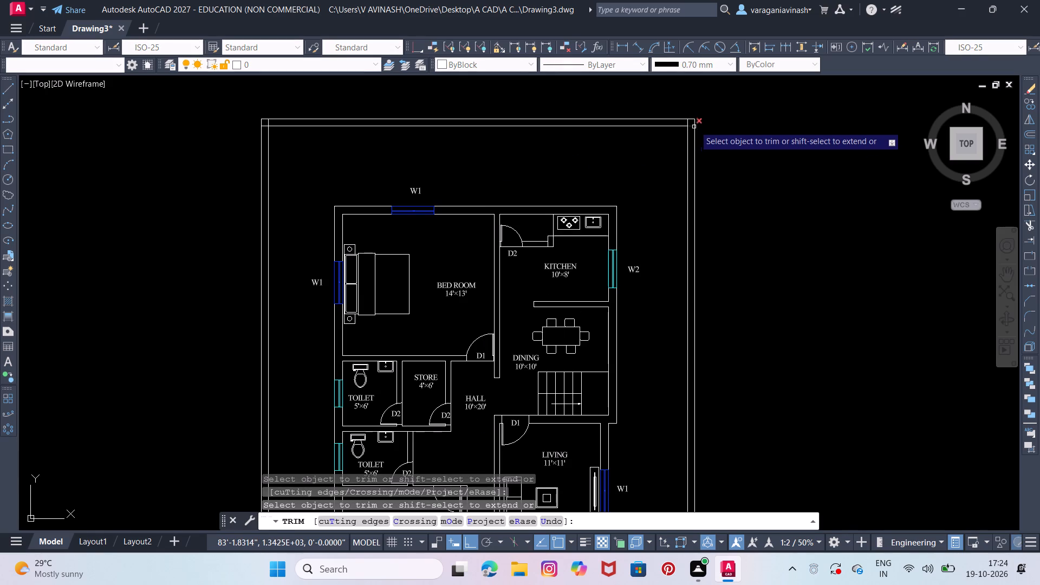
click(691, 126)
click(688, 123)
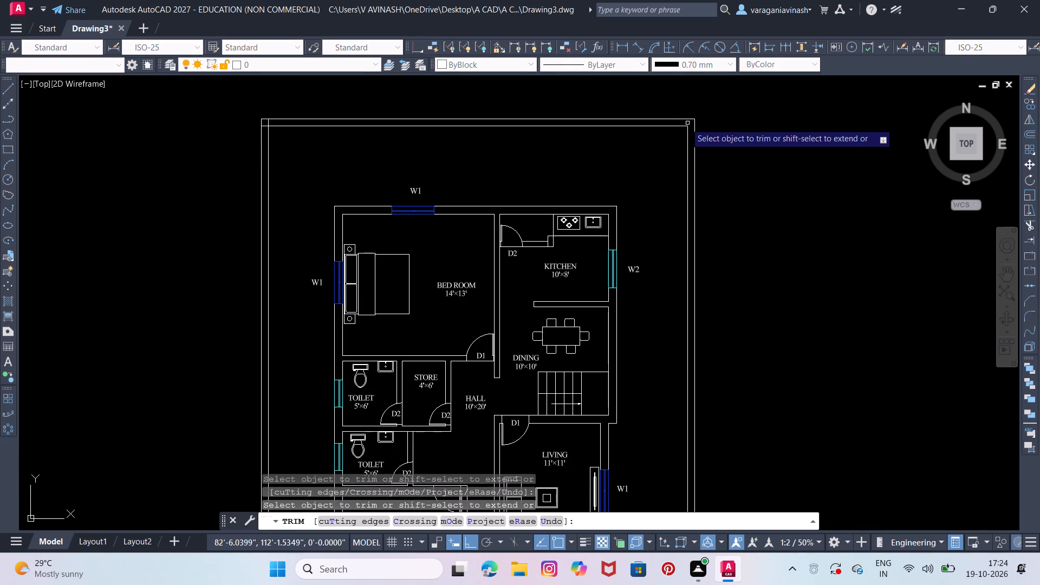
click(263, 127)
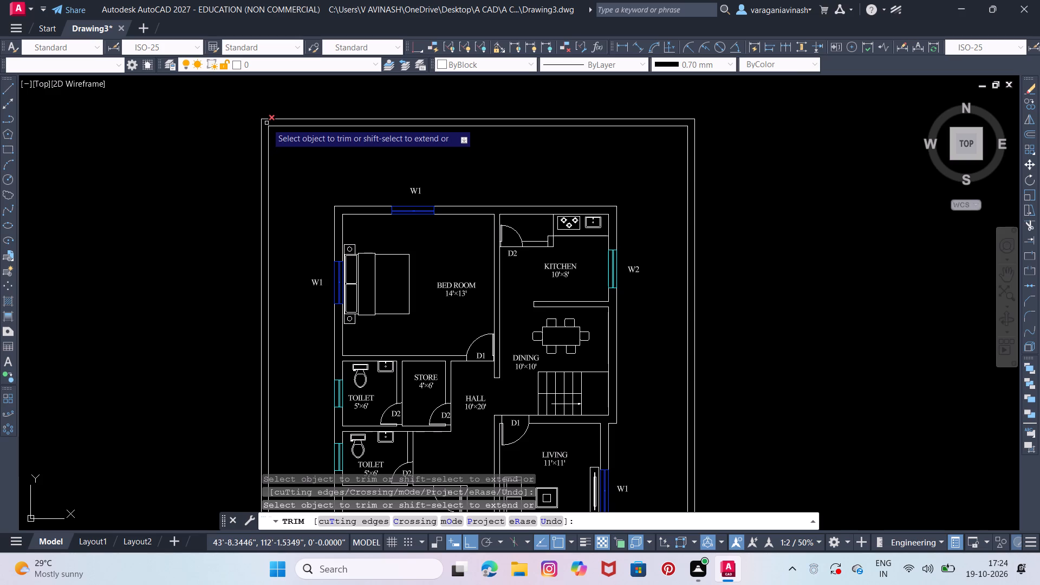
click(266, 123)
Trim the overlapping inner line ends at the two lower corners of the compound wall, and end the Trim command.
scroll(335, 150, down, 2)
middle_drag(407, 186, 407, 103)
scroll(320, 286, up, 1)
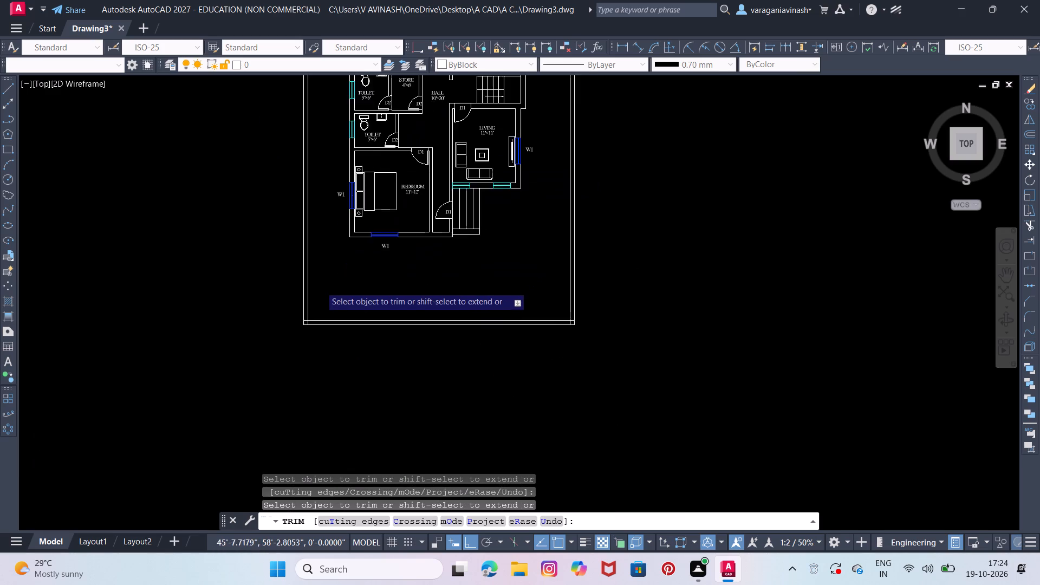
scroll(320, 286, up, 2)
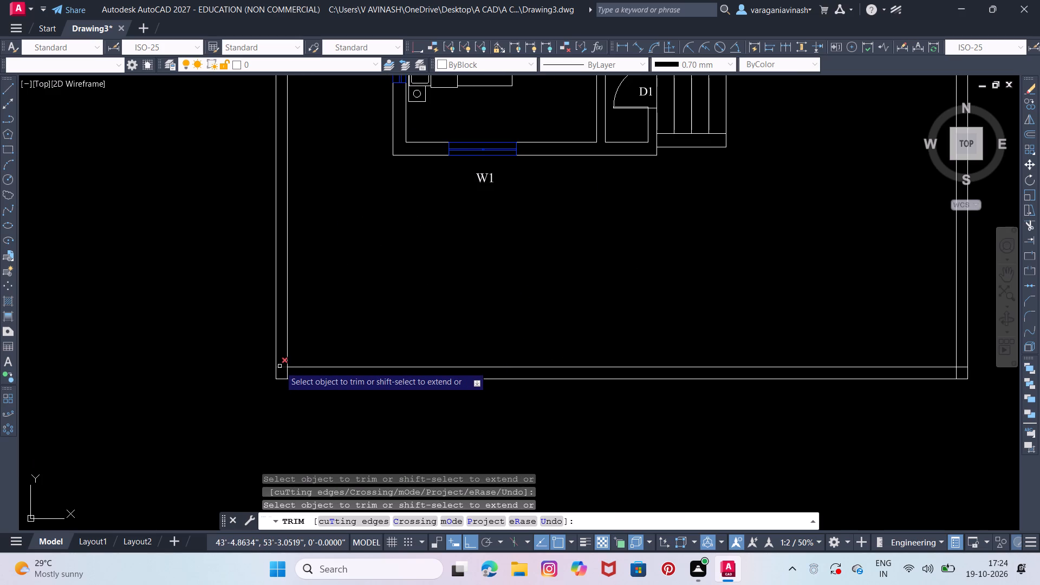
click(279, 366)
click(287, 372)
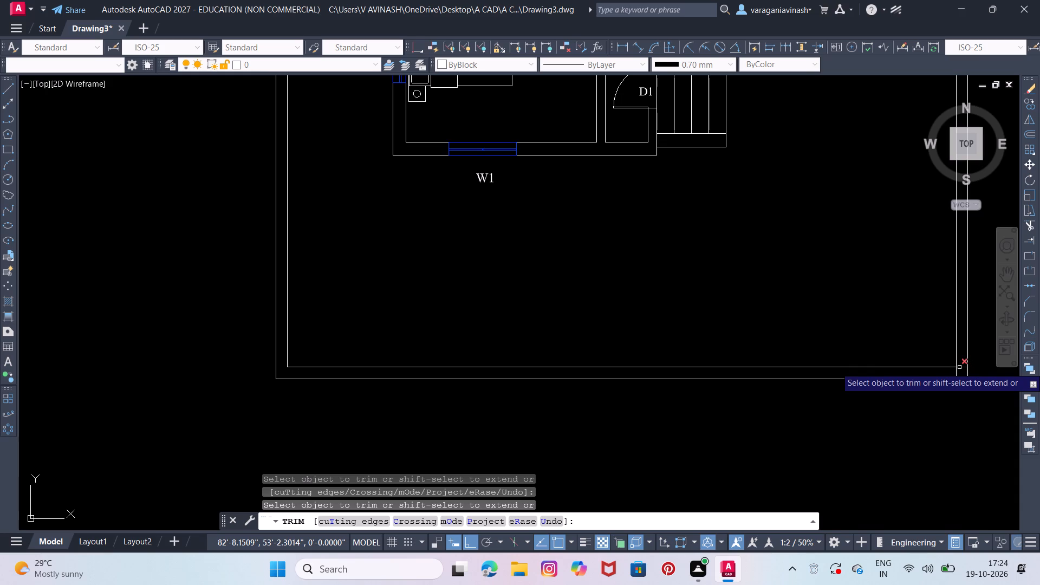
click(959, 367)
click(956, 373)
scroll(695, 281, down, 3)
middle_drag(680, 251, 638, 307)
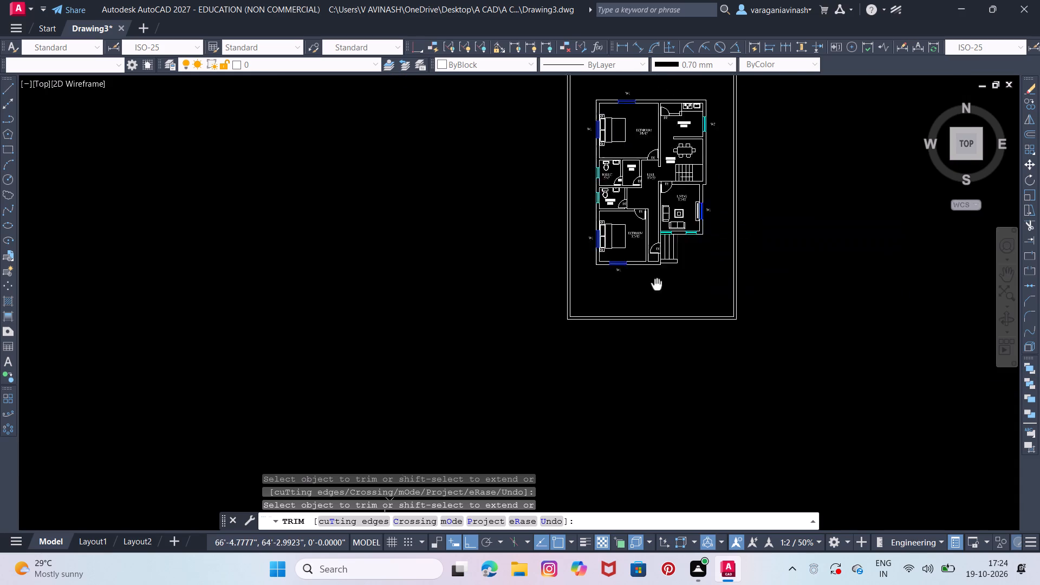
middle_drag(638, 307, 567, 381)
scroll(560, 361, up, 1)
middle_drag(611, 359, 622, 392)
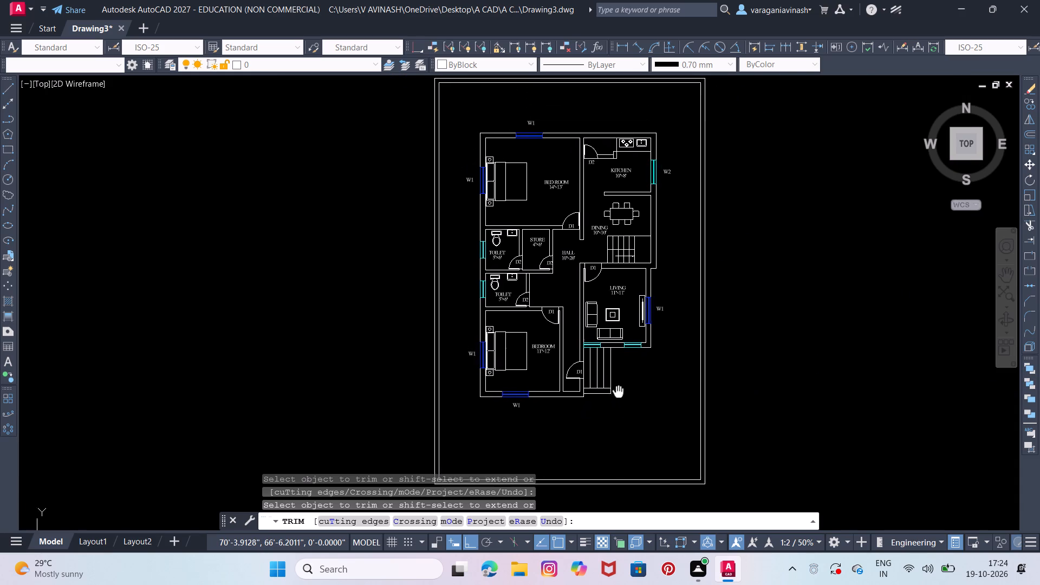
middle_drag(622, 392, 723, 411)
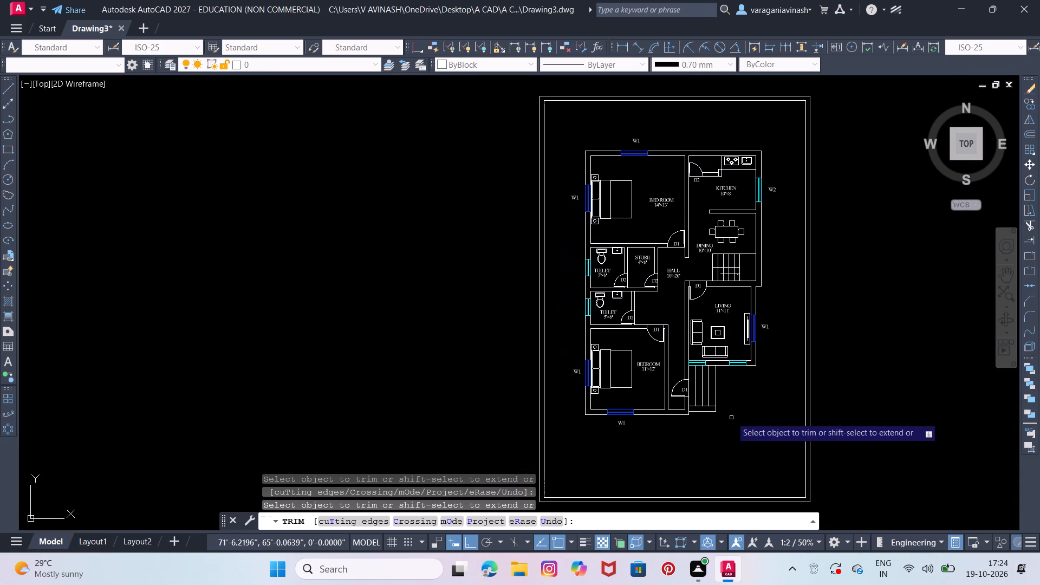
middle_click(731, 417)
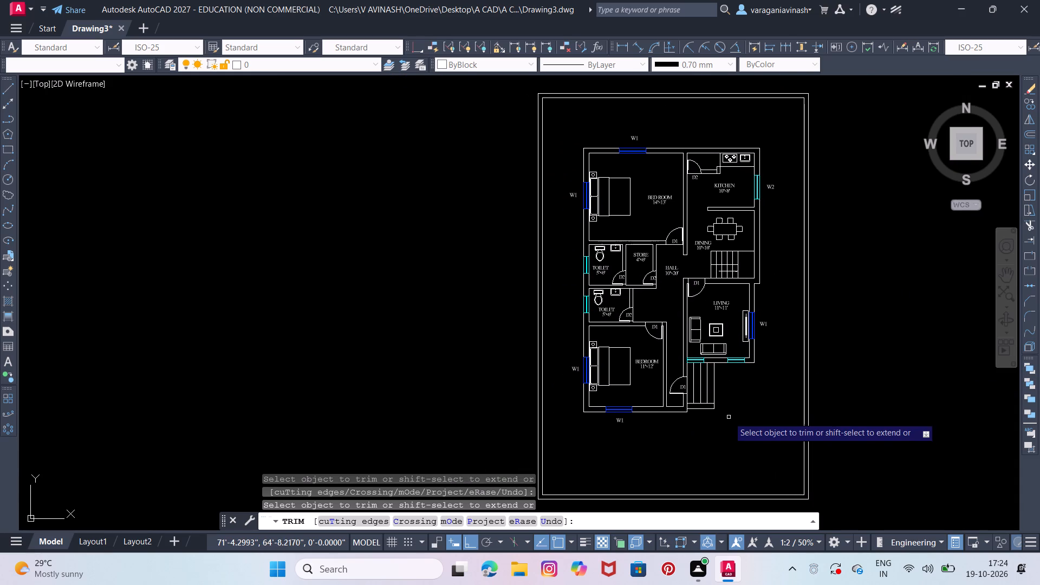
key(Escape)
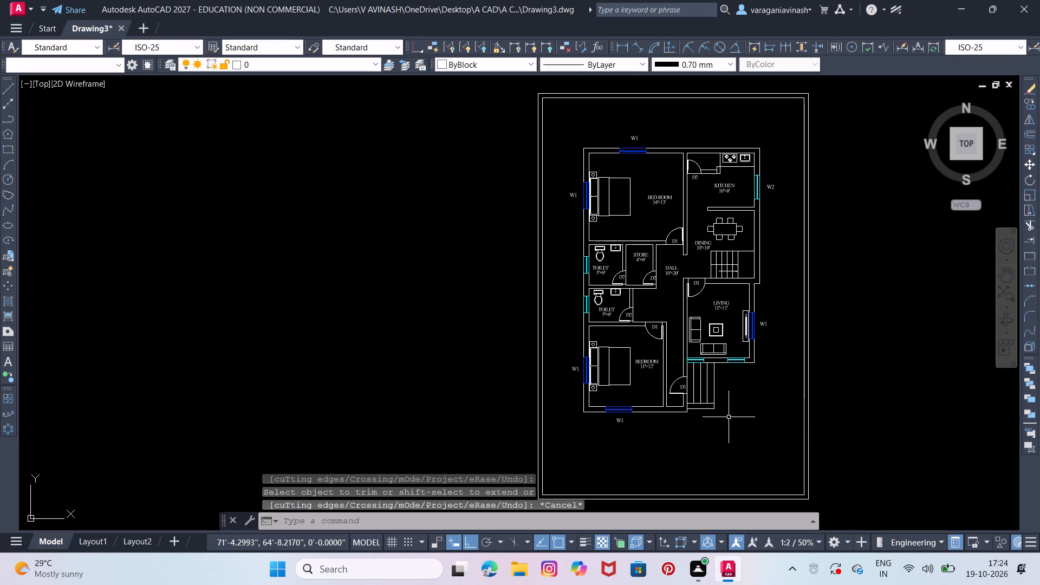
key(Escape)
key(Escape)
key(Escape)
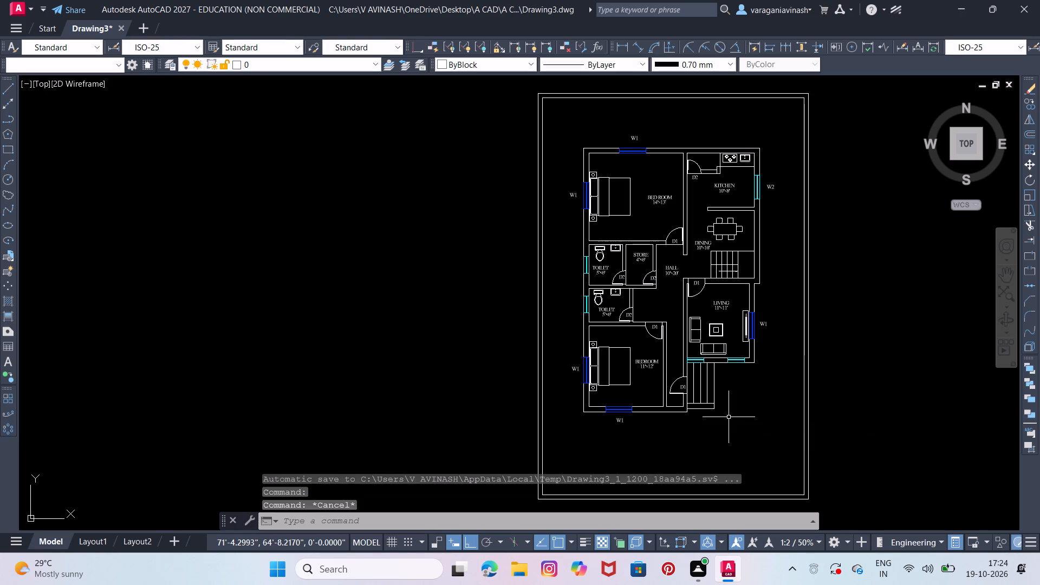
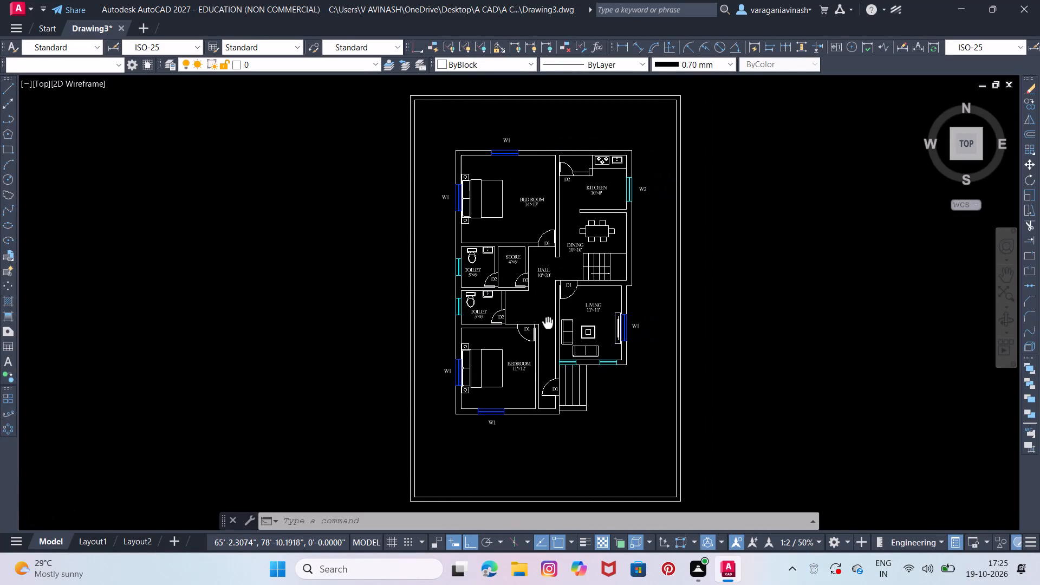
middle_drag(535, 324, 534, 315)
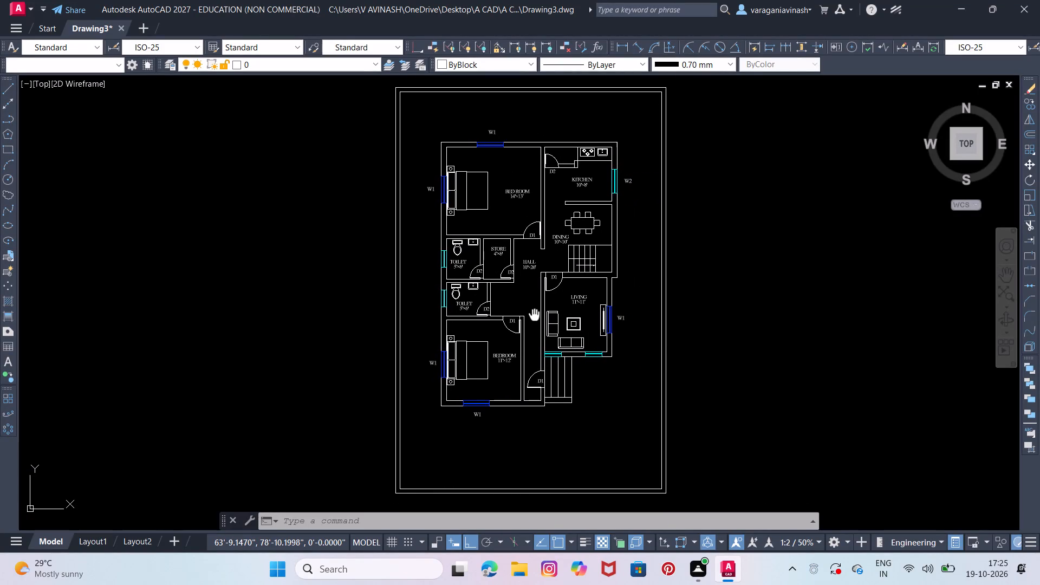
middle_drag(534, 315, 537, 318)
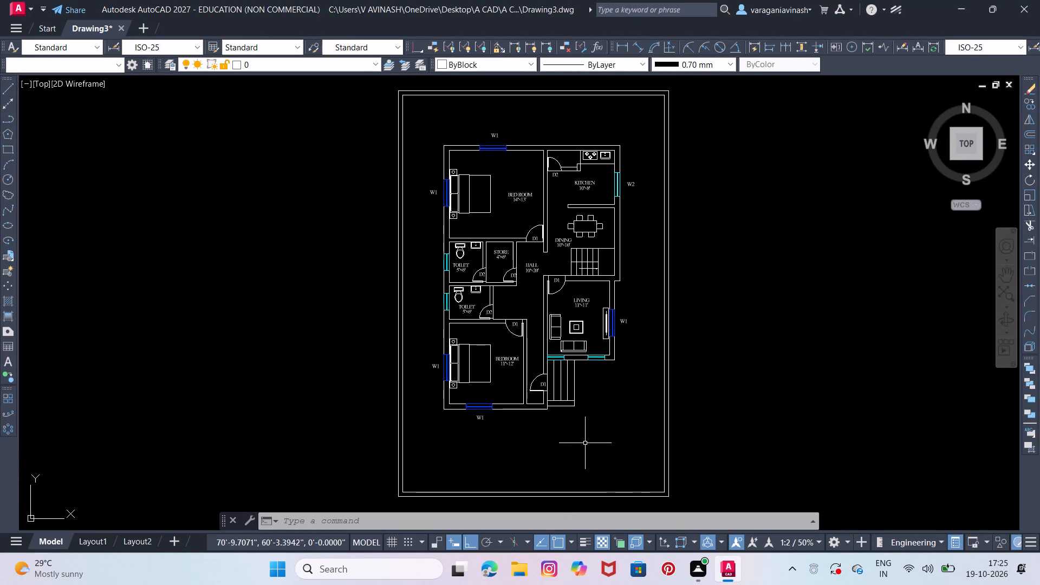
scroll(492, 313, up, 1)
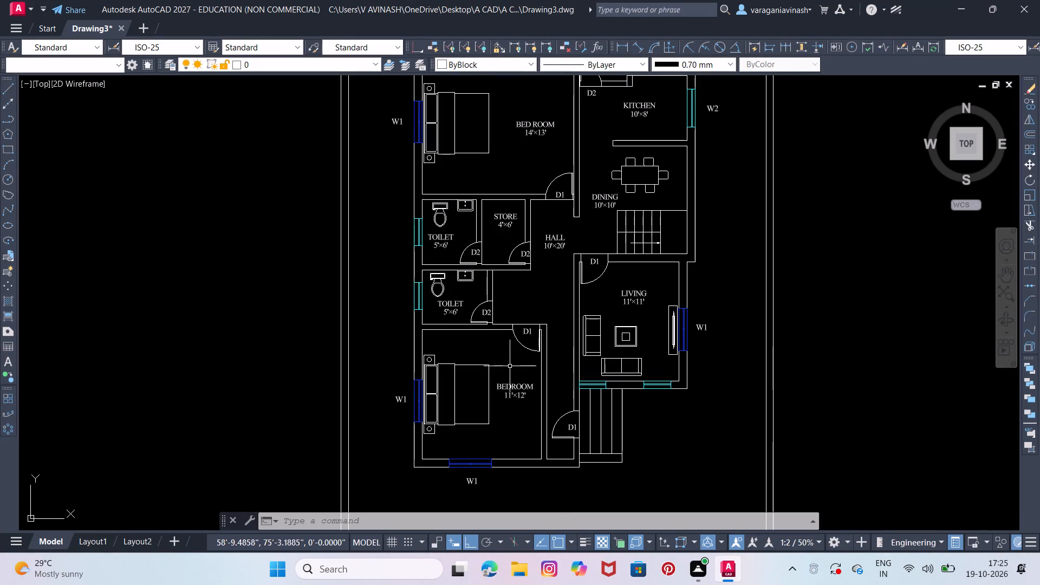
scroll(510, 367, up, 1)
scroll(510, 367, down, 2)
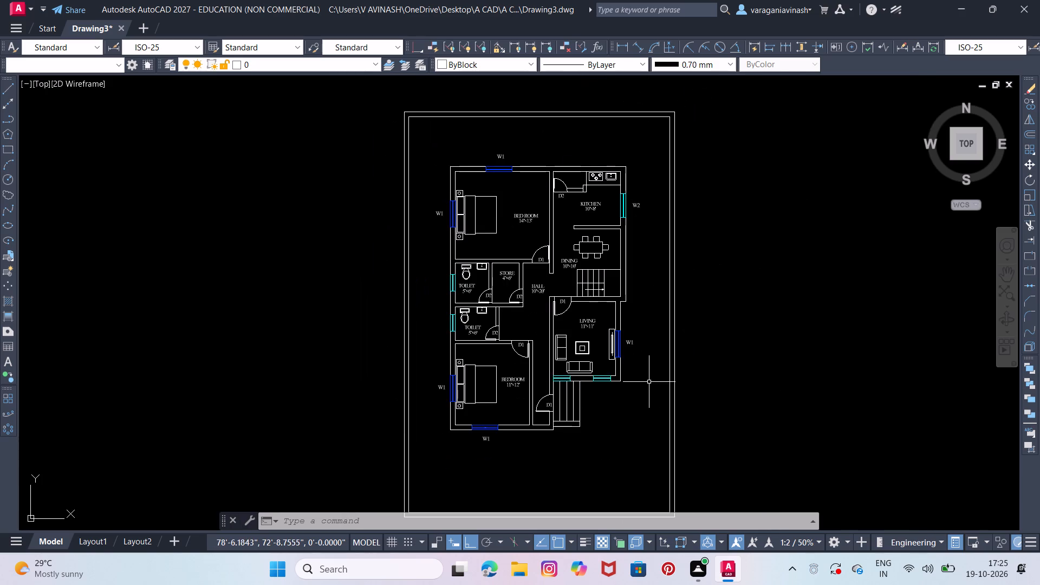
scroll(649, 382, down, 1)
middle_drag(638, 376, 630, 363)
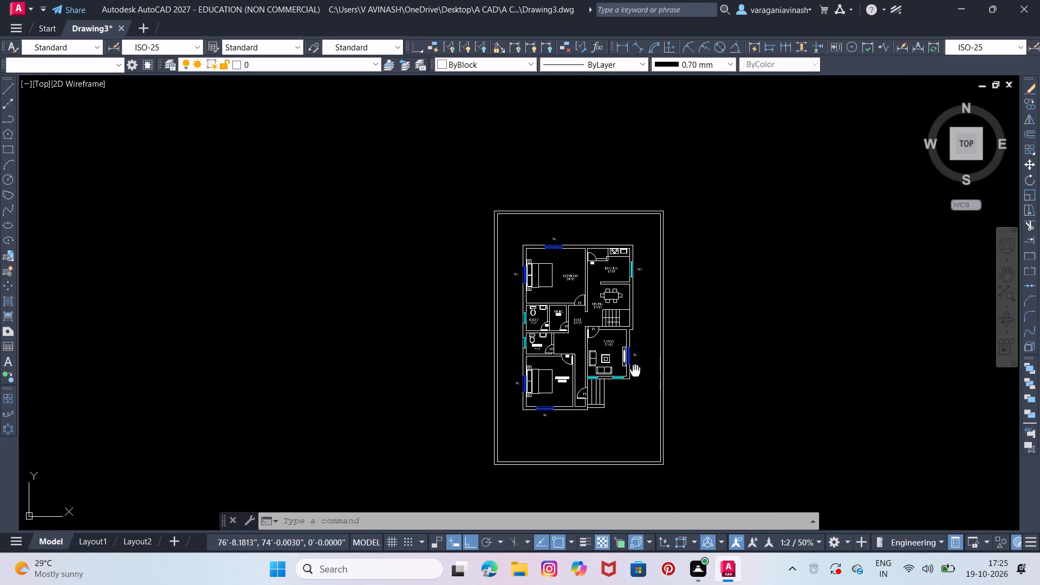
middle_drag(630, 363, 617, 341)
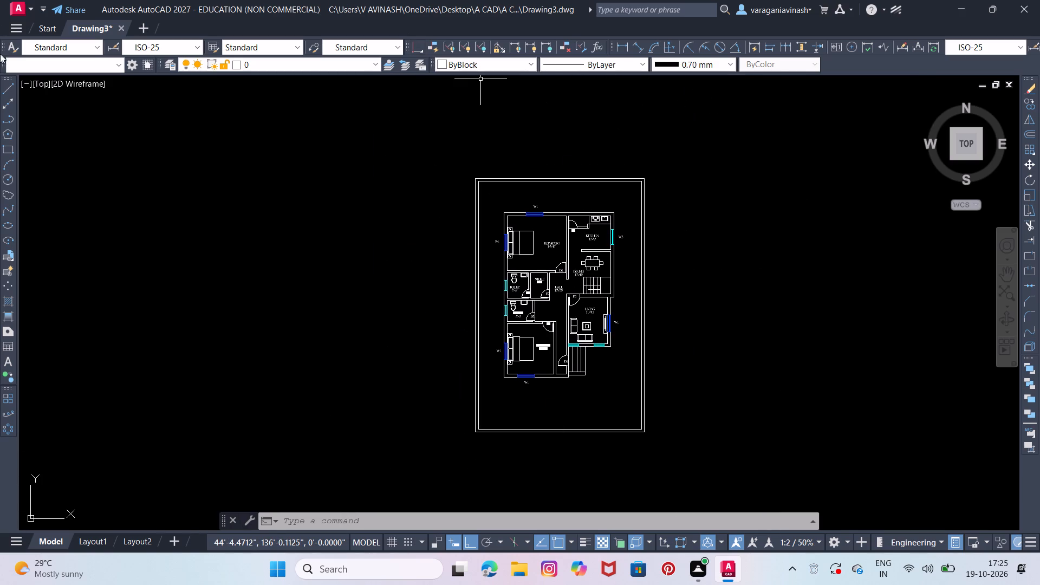
Draw a small rectangular pillar about 1'-9" by 1'-3" just outside the compound wall's lower-right corner.
click(9, 145)
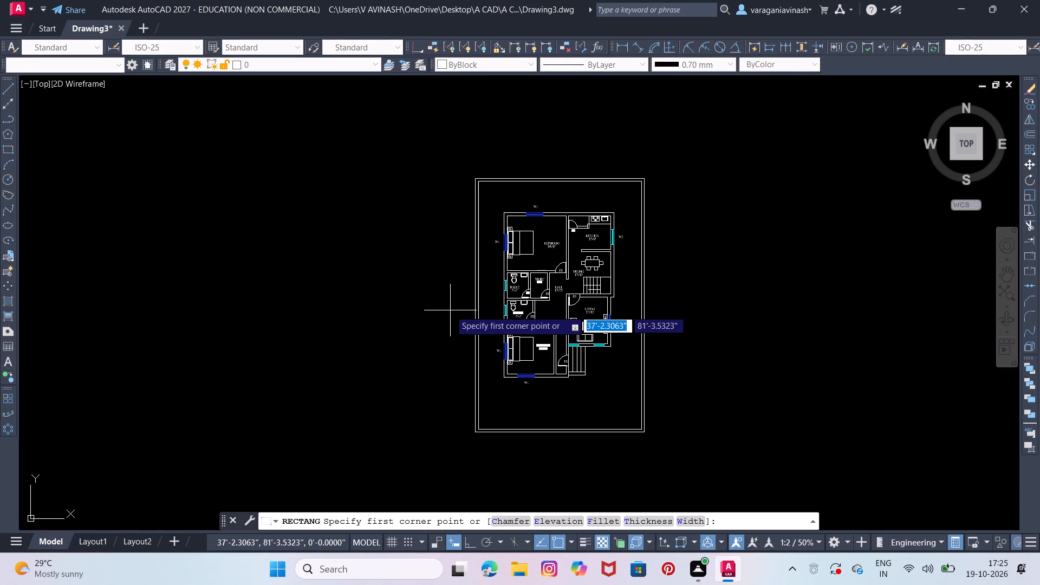
scroll(438, 386, up, 1)
scroll(568, 454, up, 1)
scroll(501, 464, up, 1)
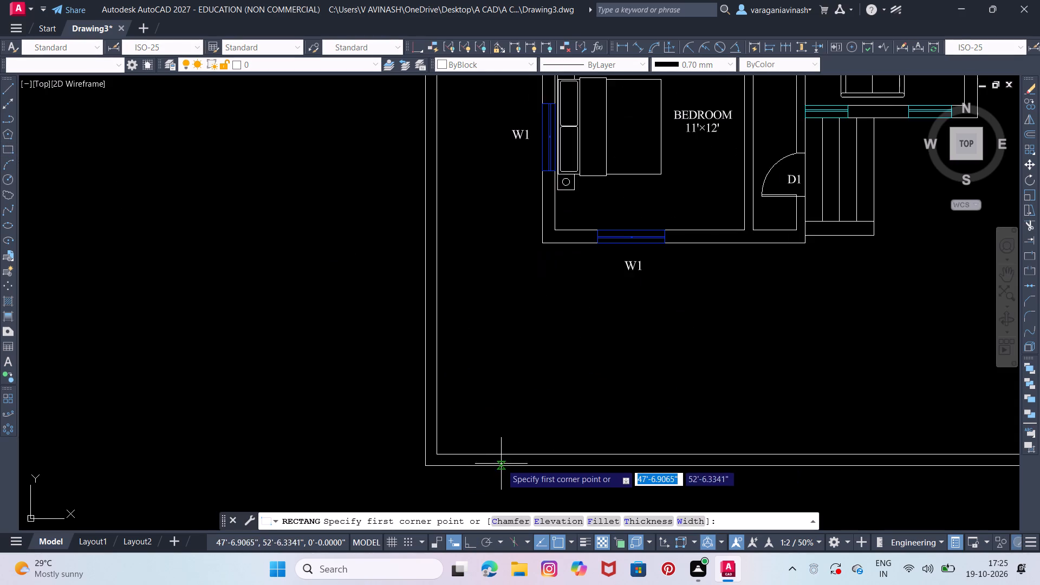
middle_drag(478, 438, 256, 404)
scroll(324, 413, up, 1)
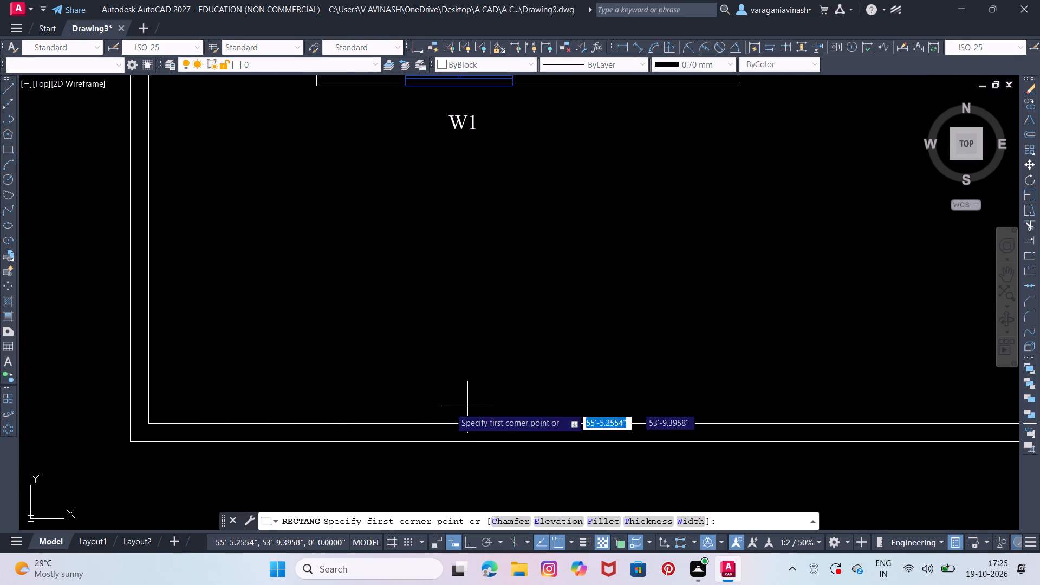
middle_drag(408, 404, 253, 394)
scroll(304, 384, down, 1)
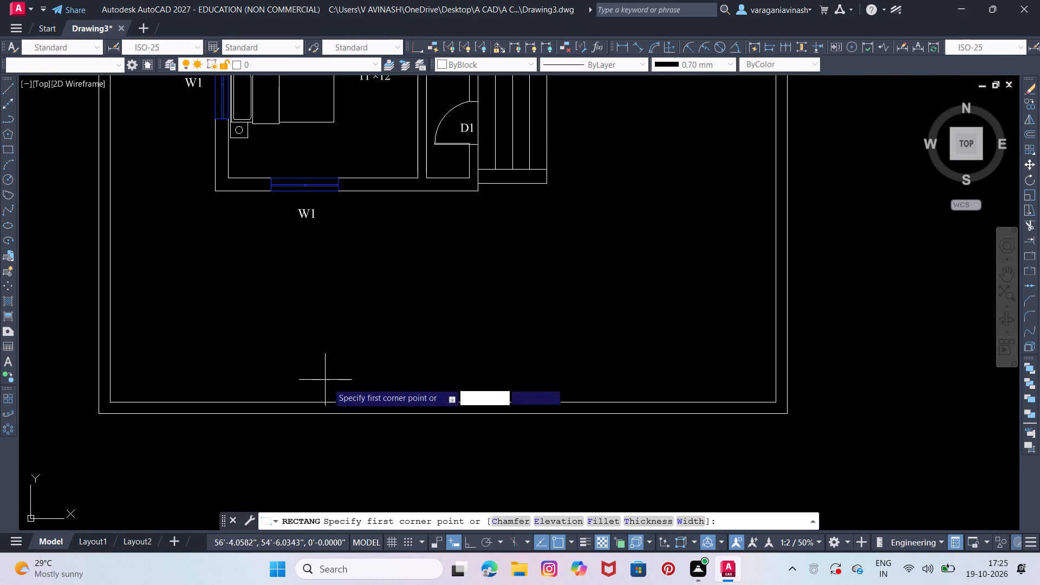
middle_drag(283, 421, 366, 395)
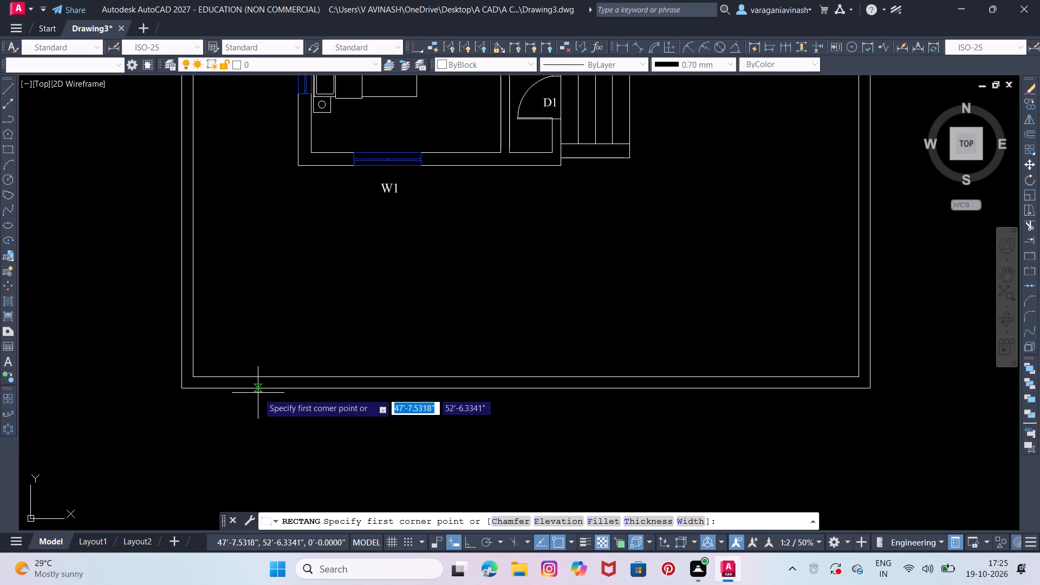
scroll(258, 393, up, 1)
middle_drag(362, 391, 214, 406)
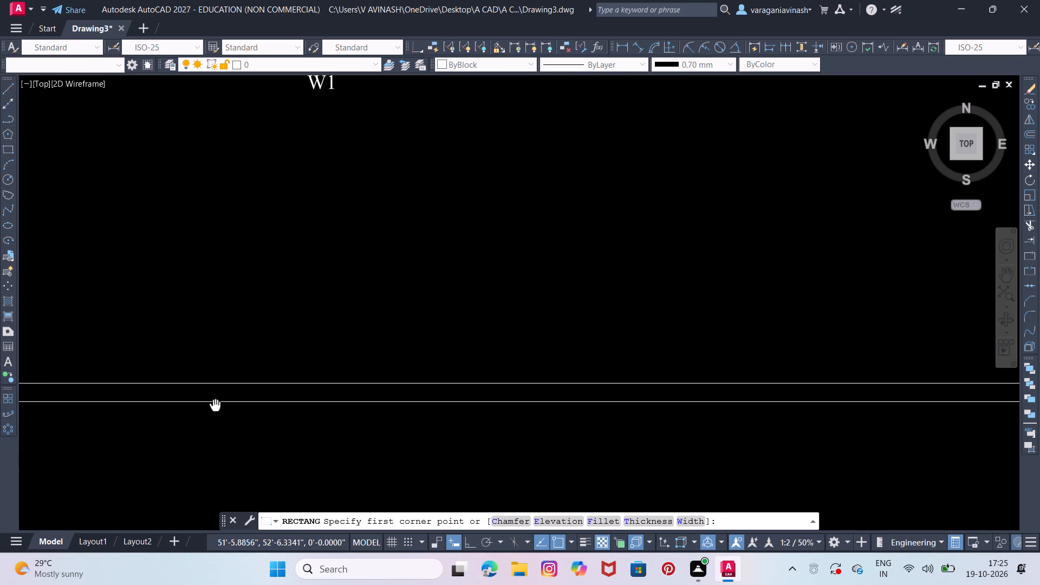
middle_drag(214, 406, 170, 413)
scroll(187, 409, down, 1)
middle_drag(195, 381, 227, 375)
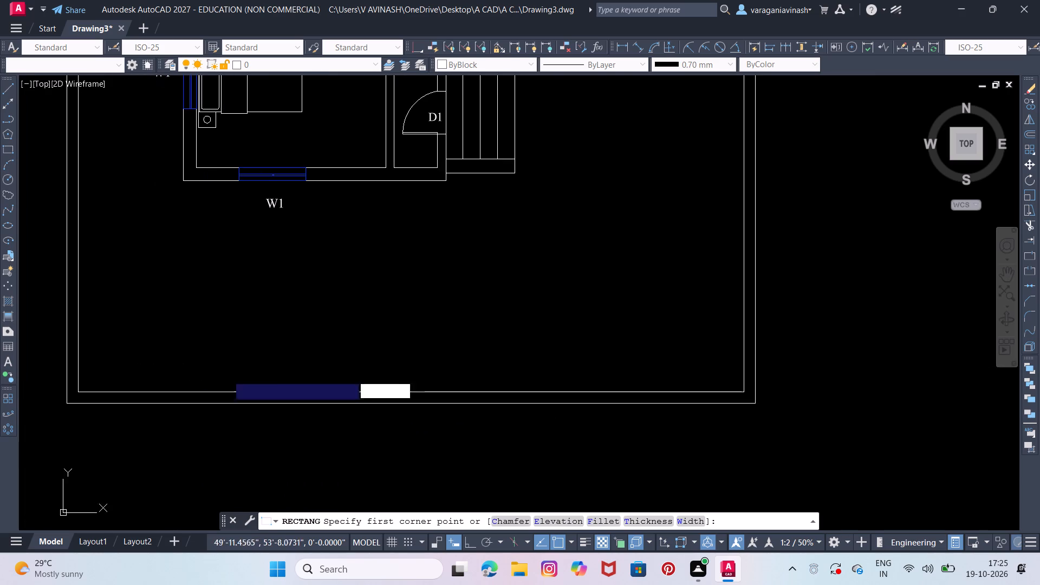
click(765, 408)
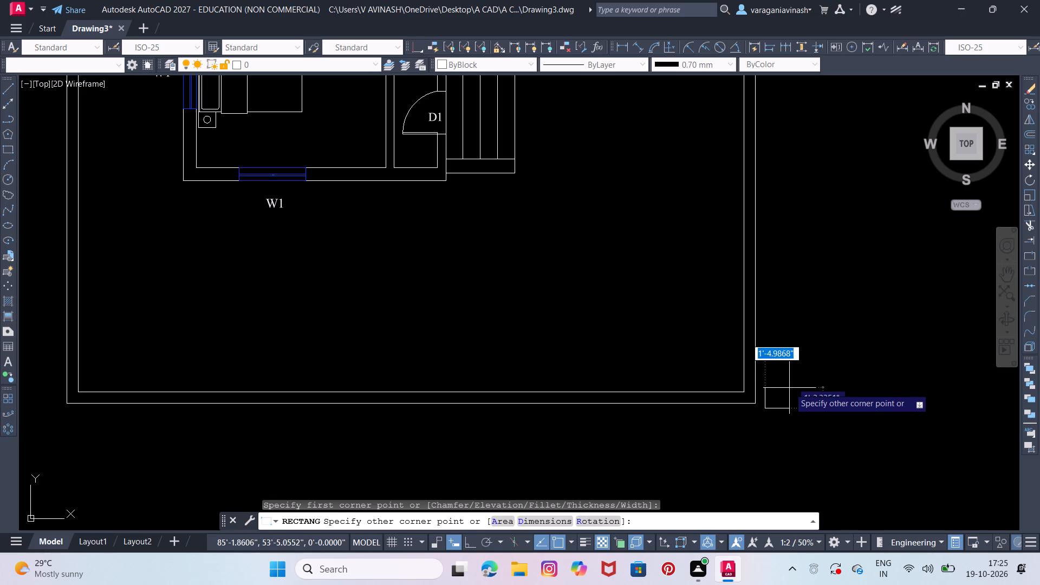
click(795, 387)
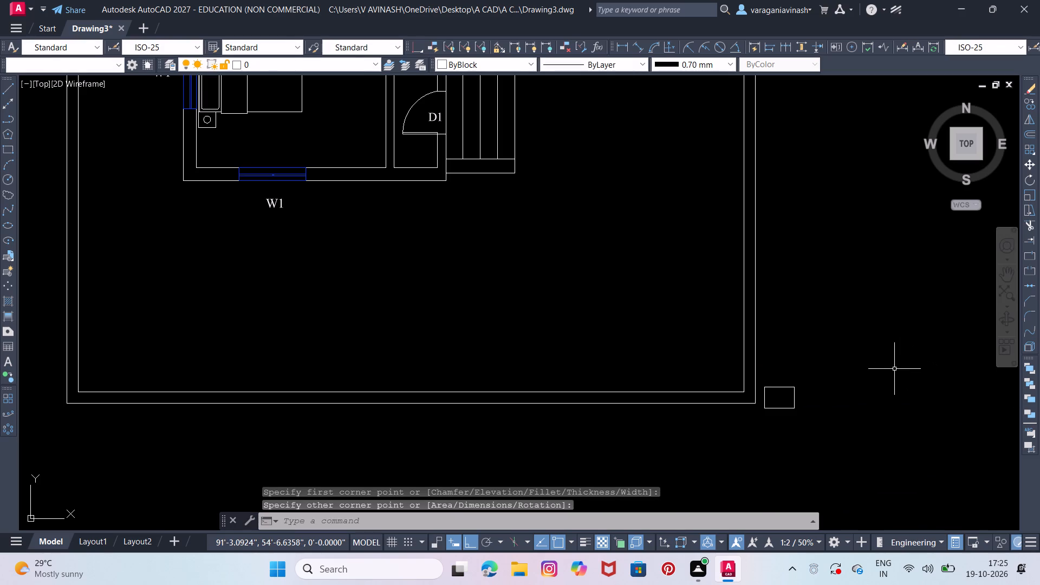
Copy the small rectangle to four places along the bottom compound wall, two near each end, straddling the double wall lines.
click(793, 387)
right_click(797, 388)
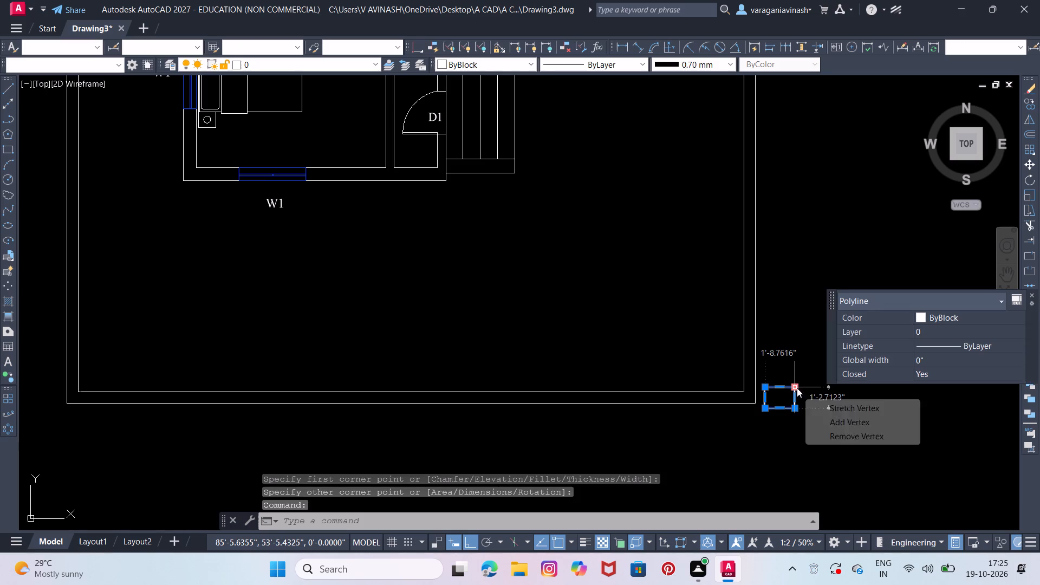
right_click(787, 400)
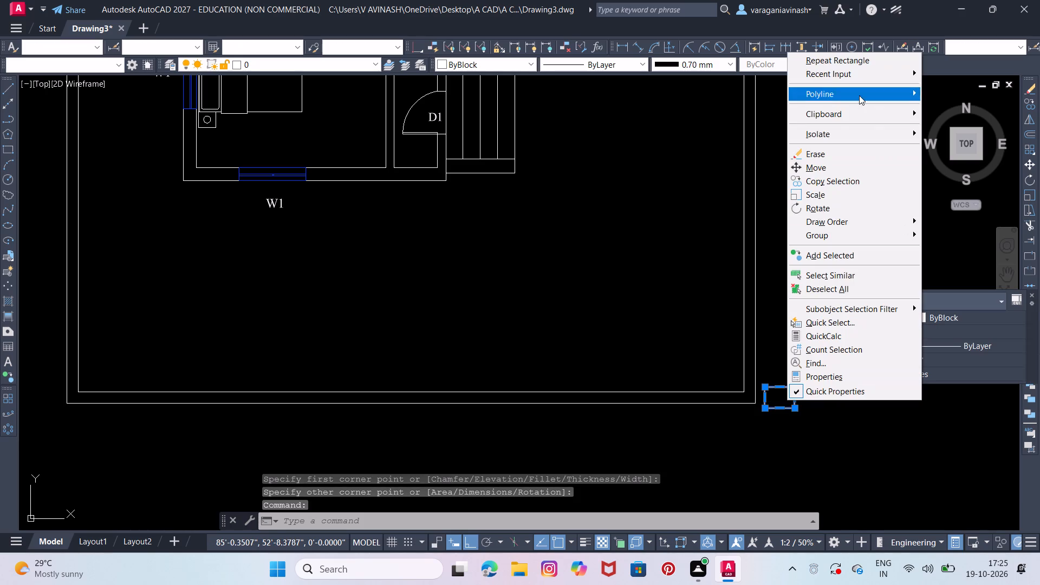
click(869, 183)
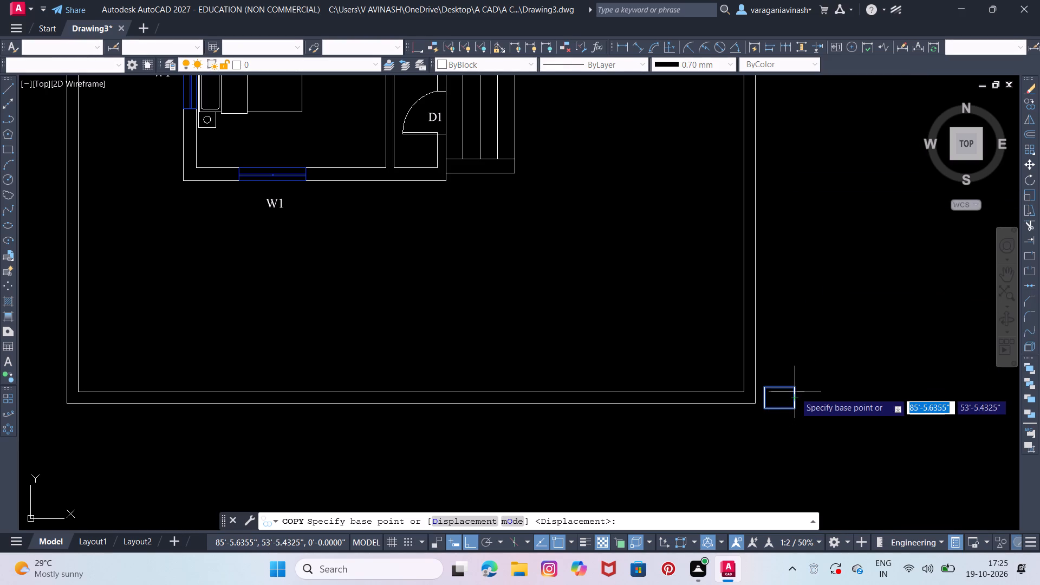
scroll(796, 393, up, 1)
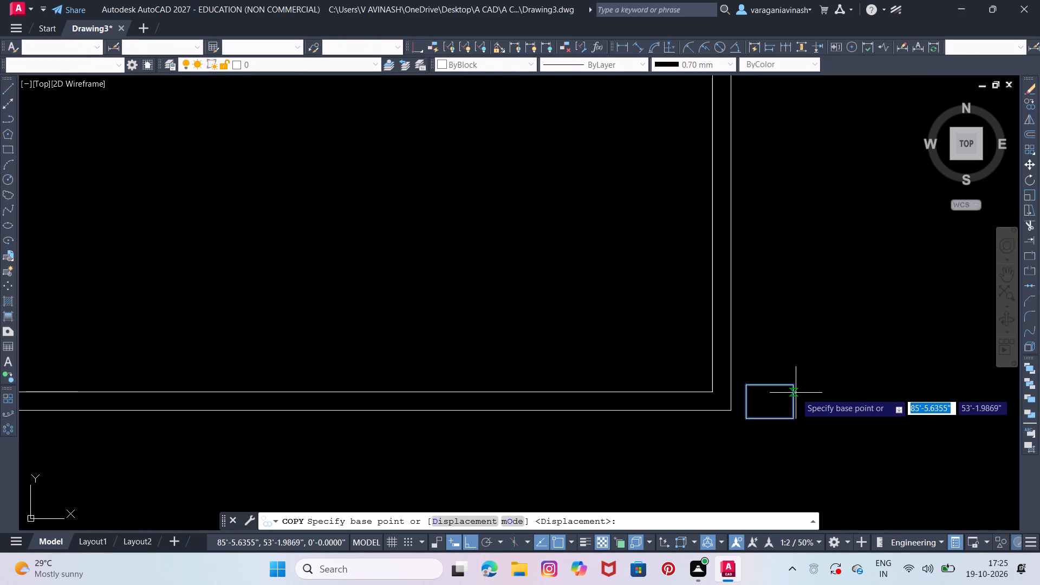
click(796, 393)
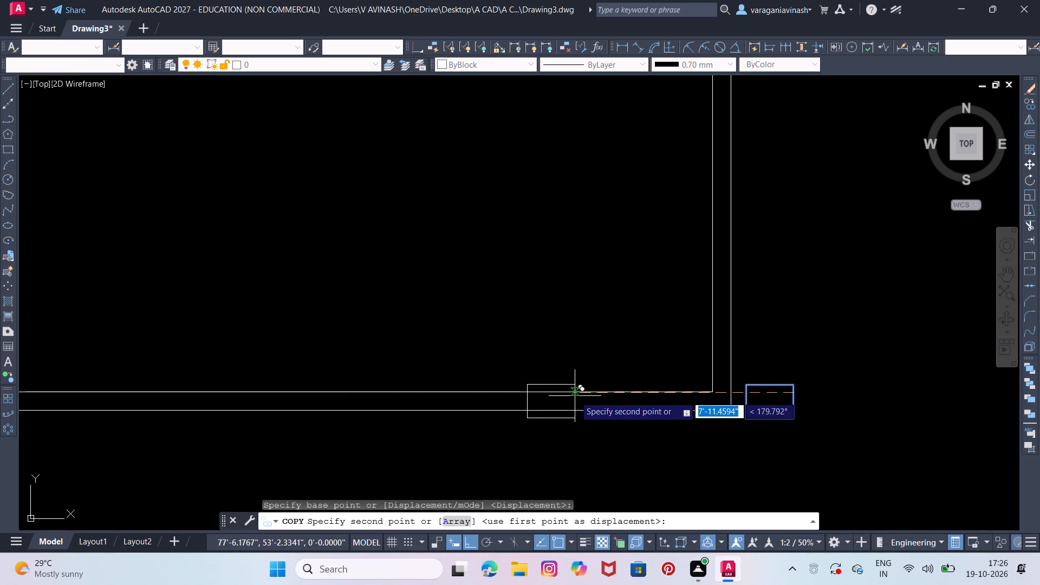
click(575, 396)
middle_drag(435, 373, 1039, 363)
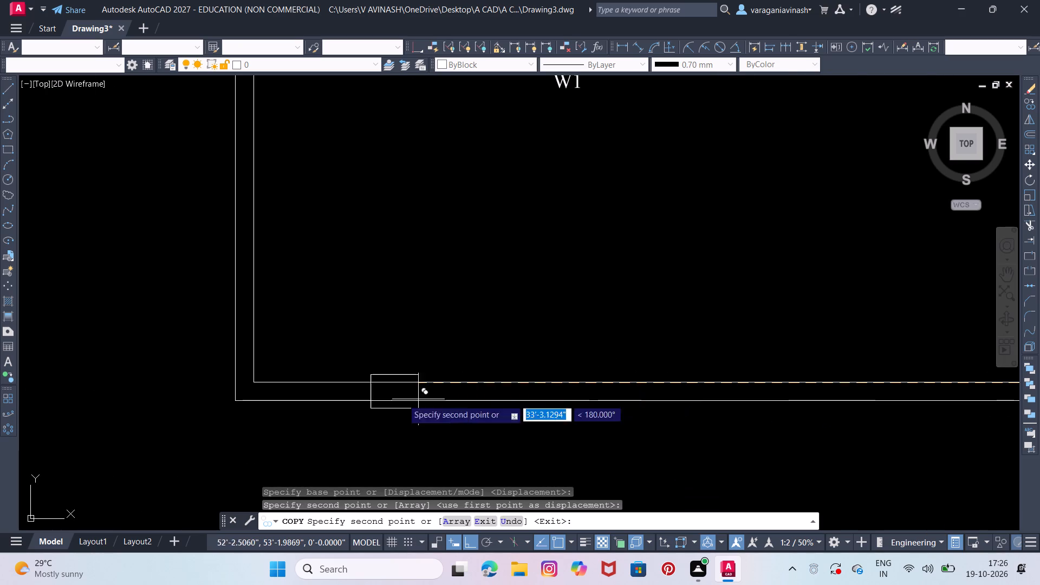
click(386, 377)
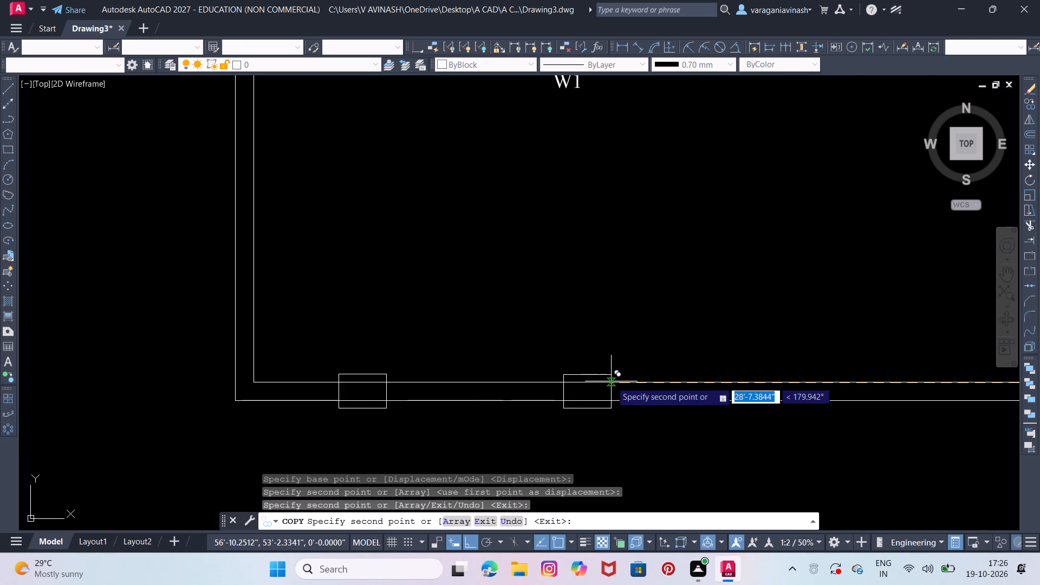
middle_drag(599, 381, 436, 374)
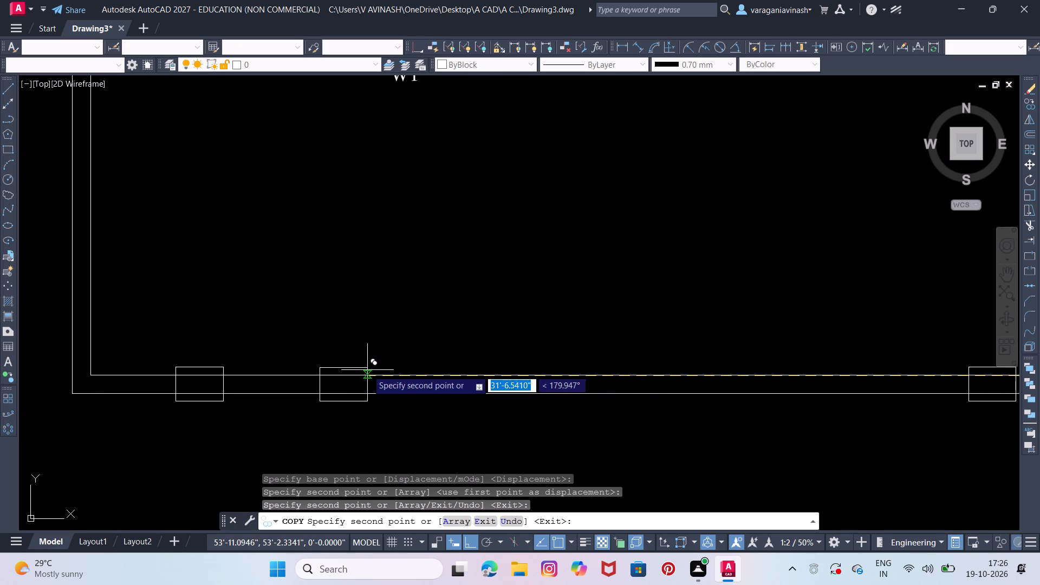
click(361, 373)
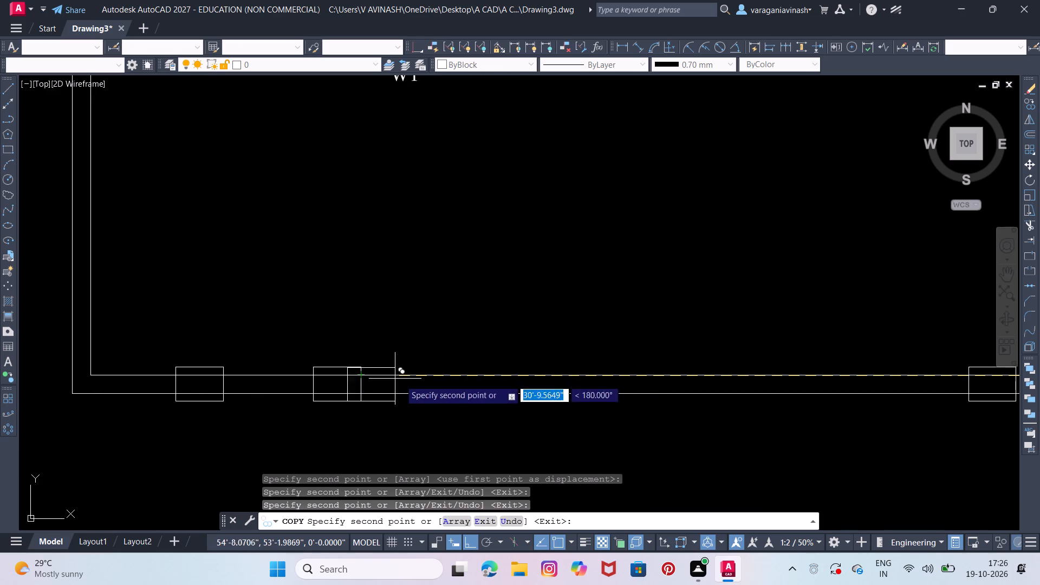
click(821, 379)
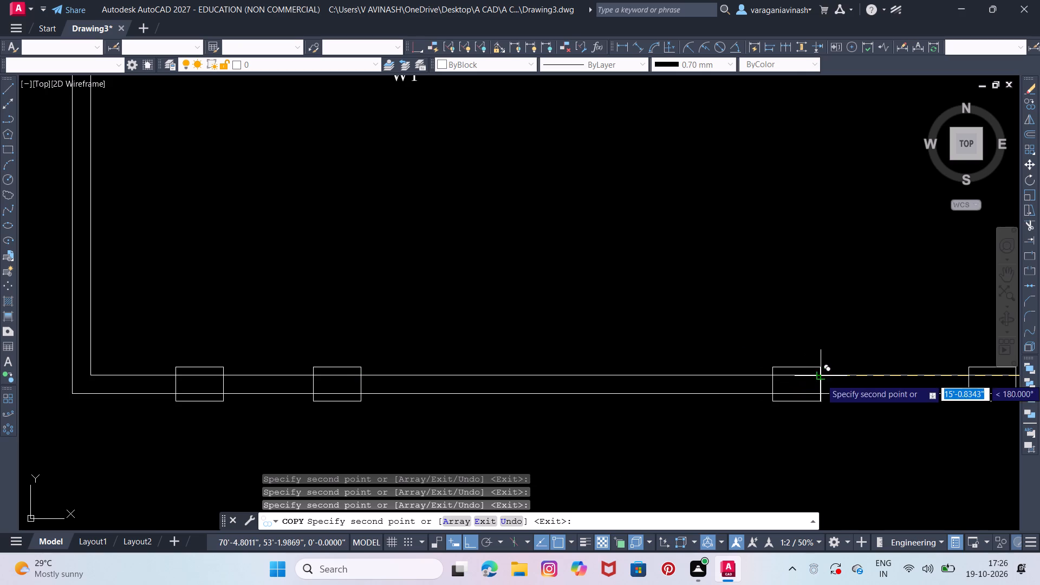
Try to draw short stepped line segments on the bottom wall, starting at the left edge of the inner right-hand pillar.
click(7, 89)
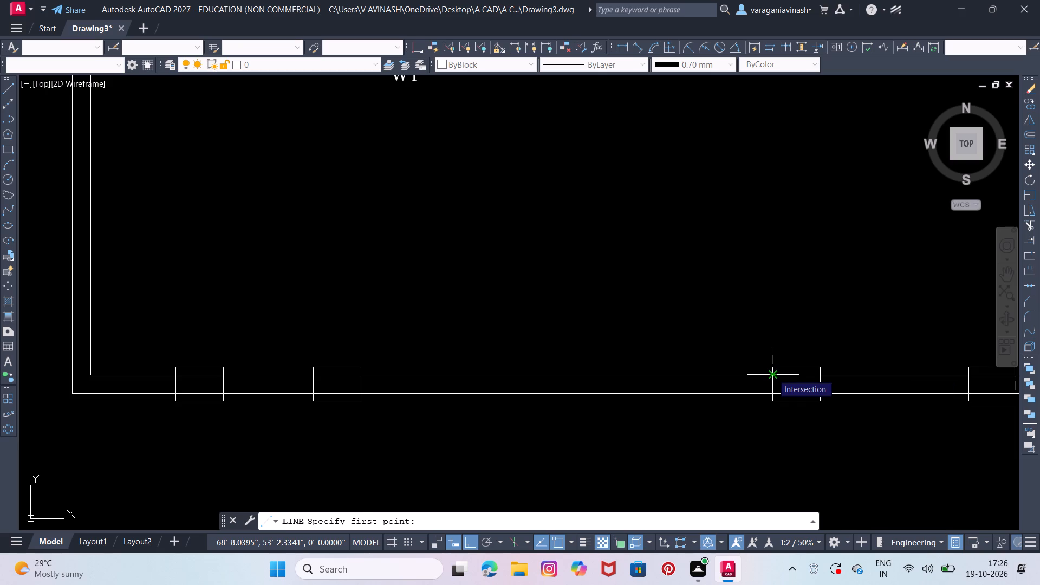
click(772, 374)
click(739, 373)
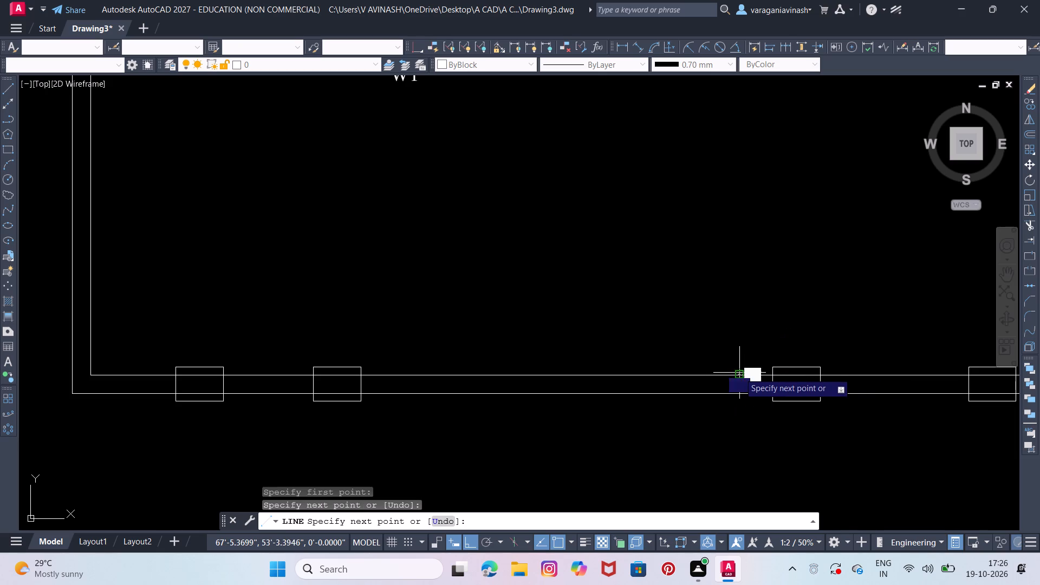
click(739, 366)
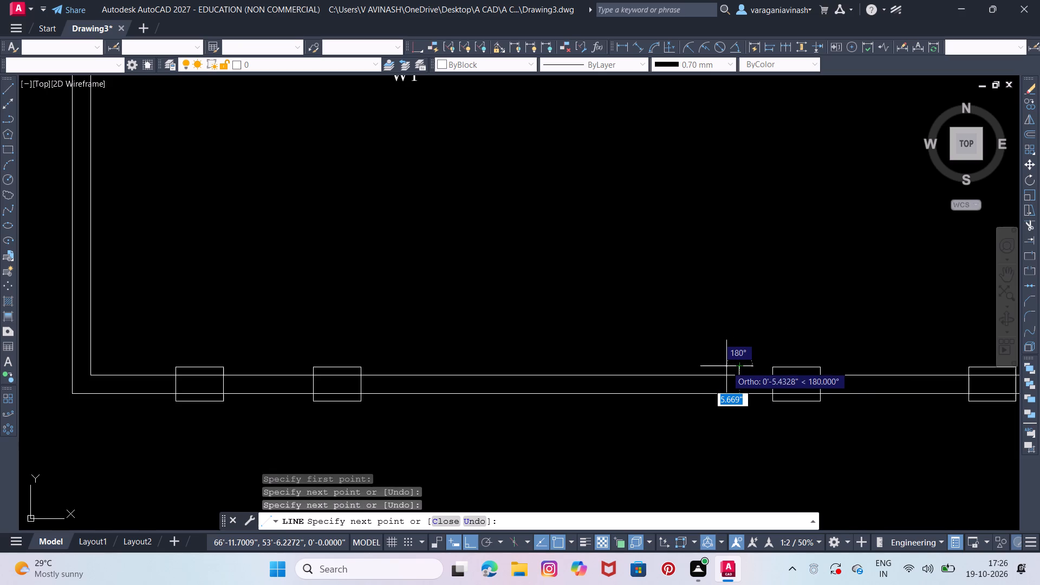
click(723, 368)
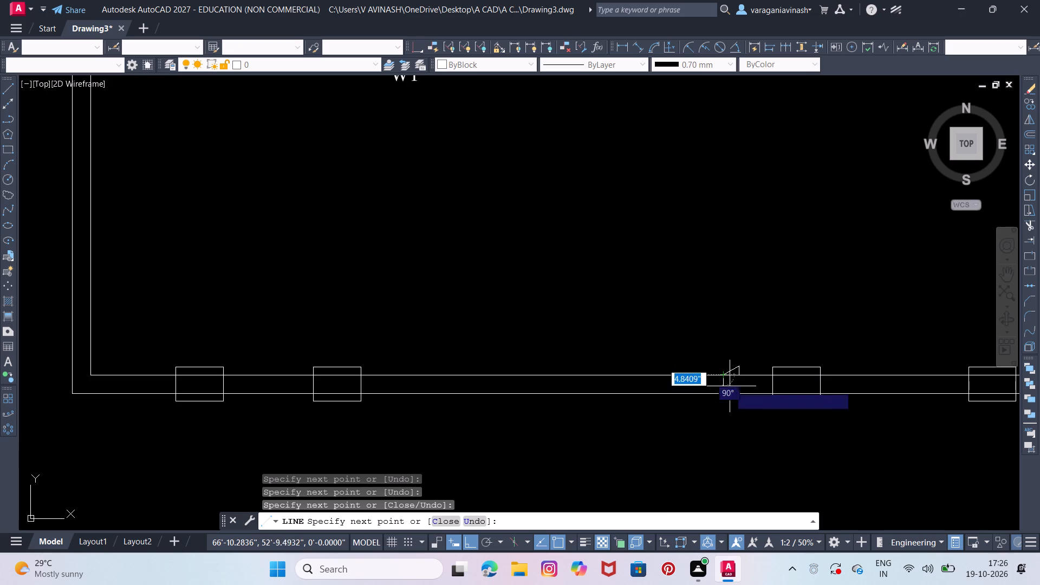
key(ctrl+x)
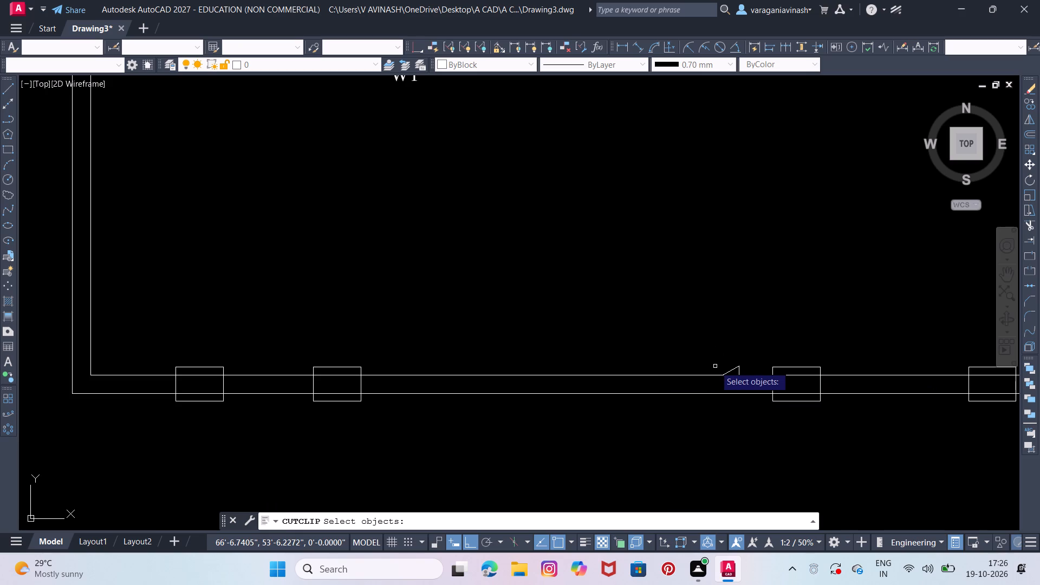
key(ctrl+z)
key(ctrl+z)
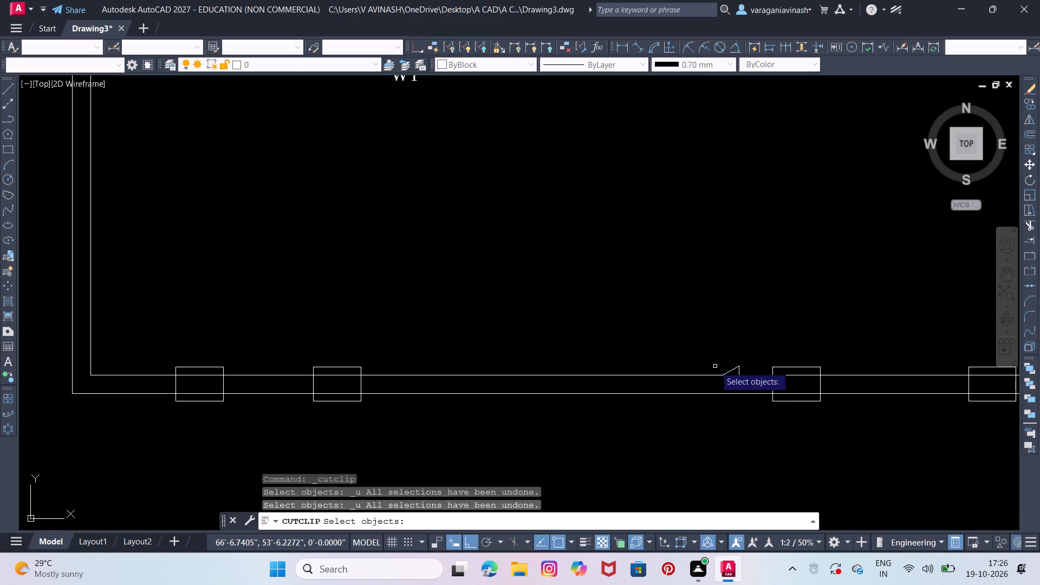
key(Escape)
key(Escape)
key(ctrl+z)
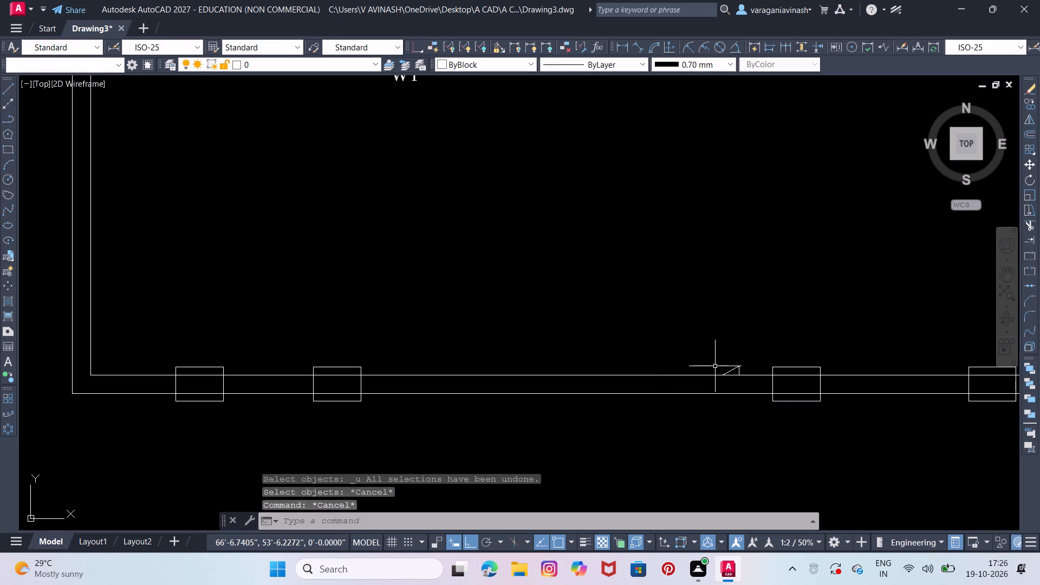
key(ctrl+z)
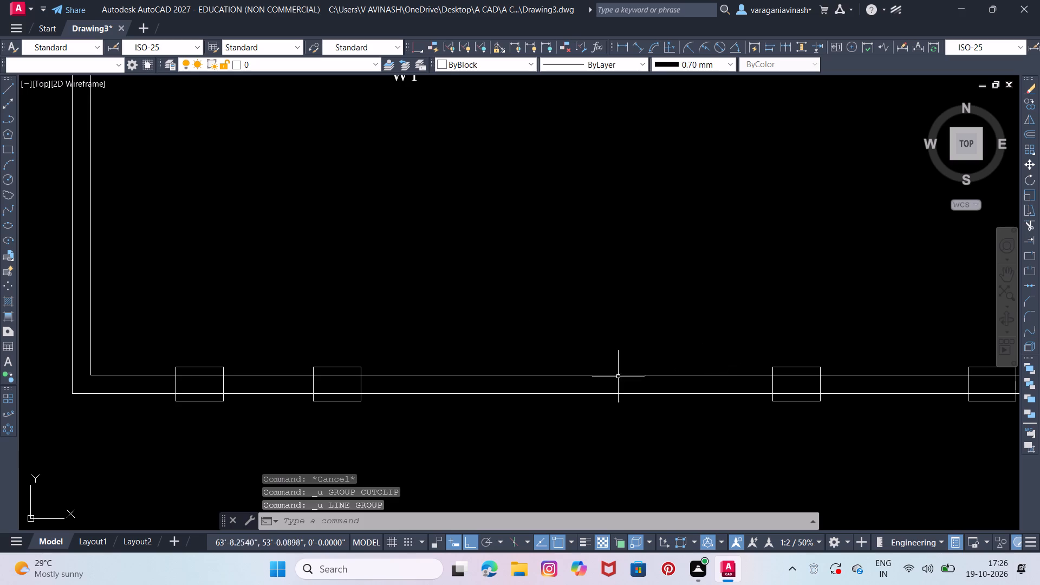
Draw a stepped line outline for an upright block straddling the bottom wall, starting from the left edge of the inner right-hand pillar.
click(9, 90)
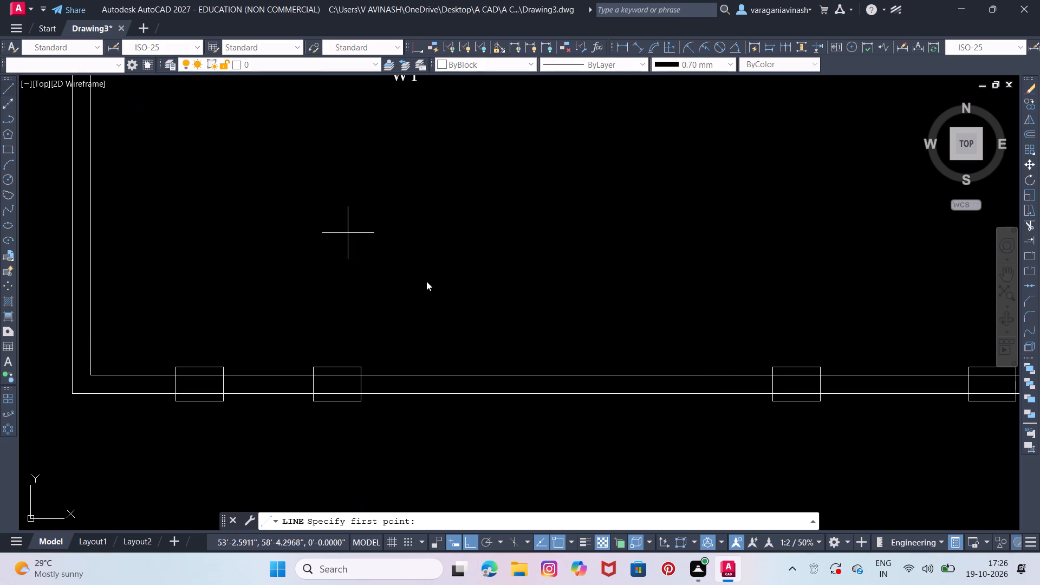
click(772, 371)
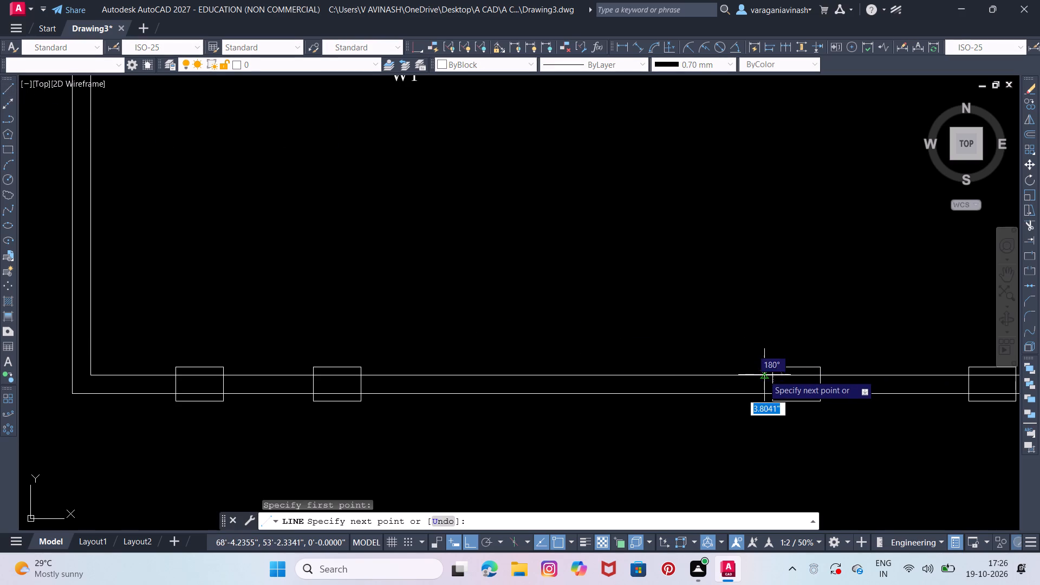
click(754, 373)
click(753, 365)
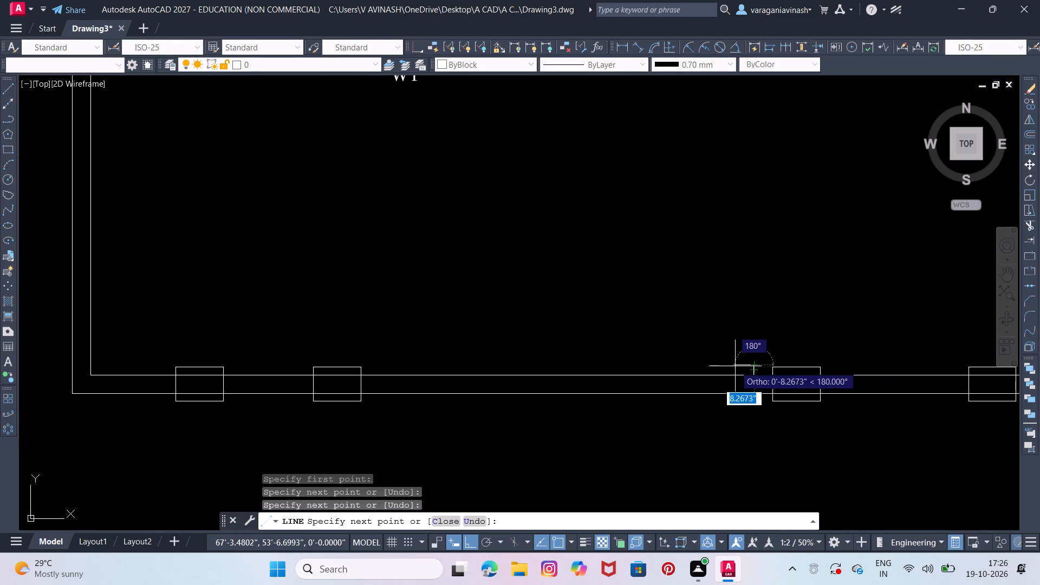
click(737, 365)
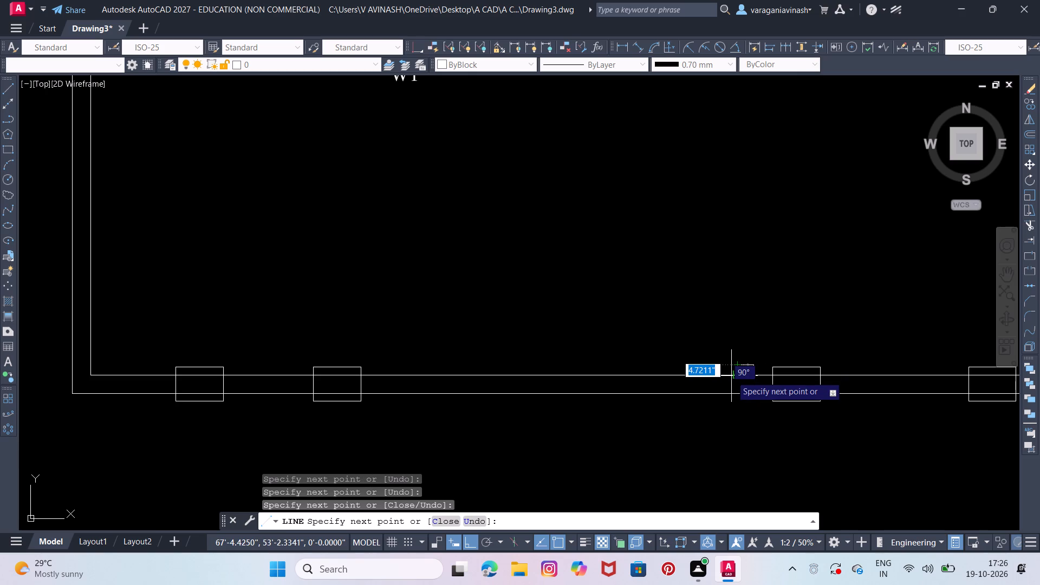
click(738, 402)
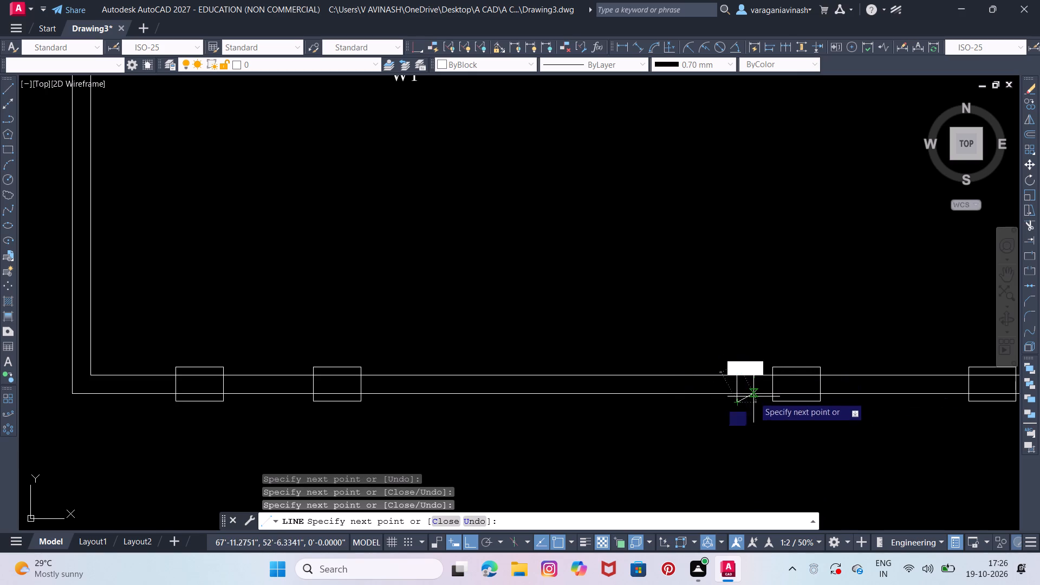
click(754, 403)
click(755, 395)
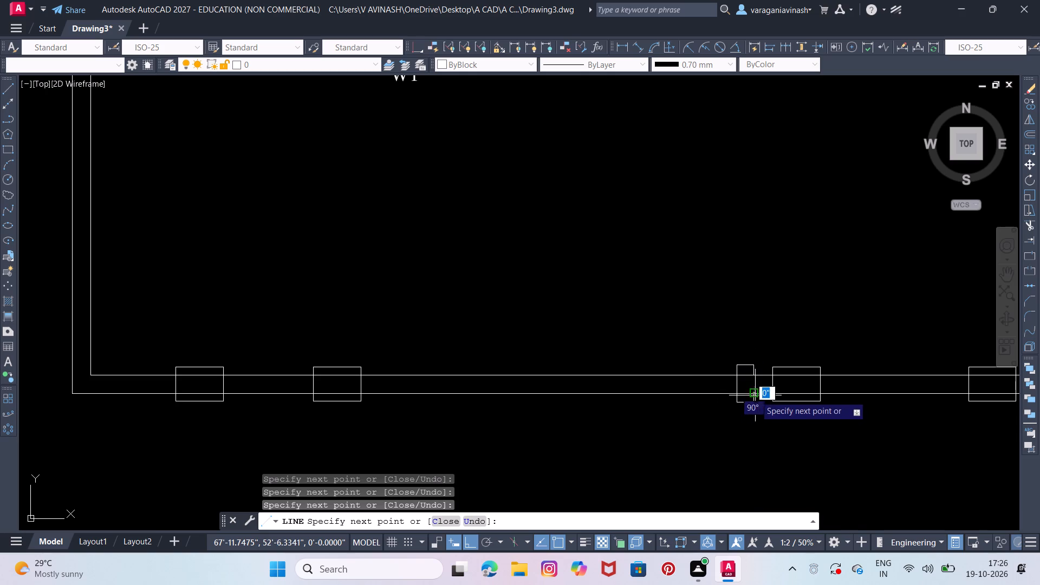
click(773, 395)
right_click(773, 395)
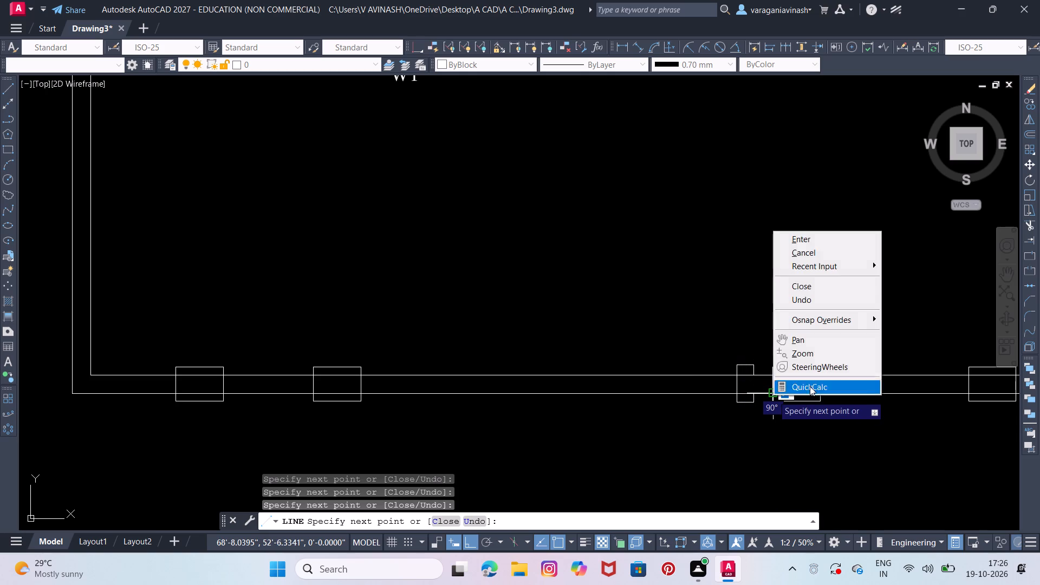
click(815, 238)
Draw a narrow connecting piece about 5 inches wide between the two wall lines, against the upright block's left side.
right_click(815, 238)
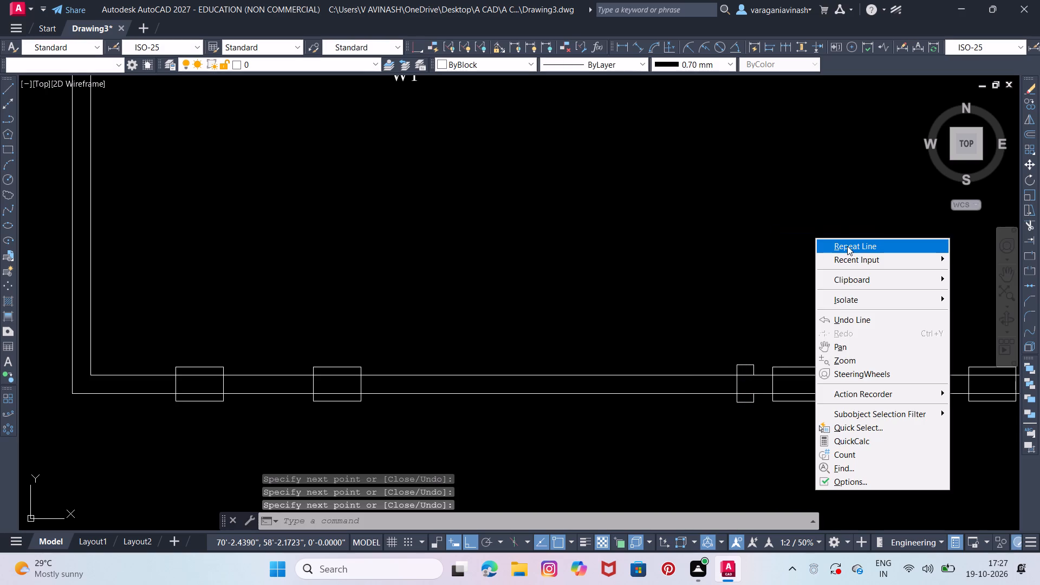
click(847, 246)
scroll(778, 328, up, 2)
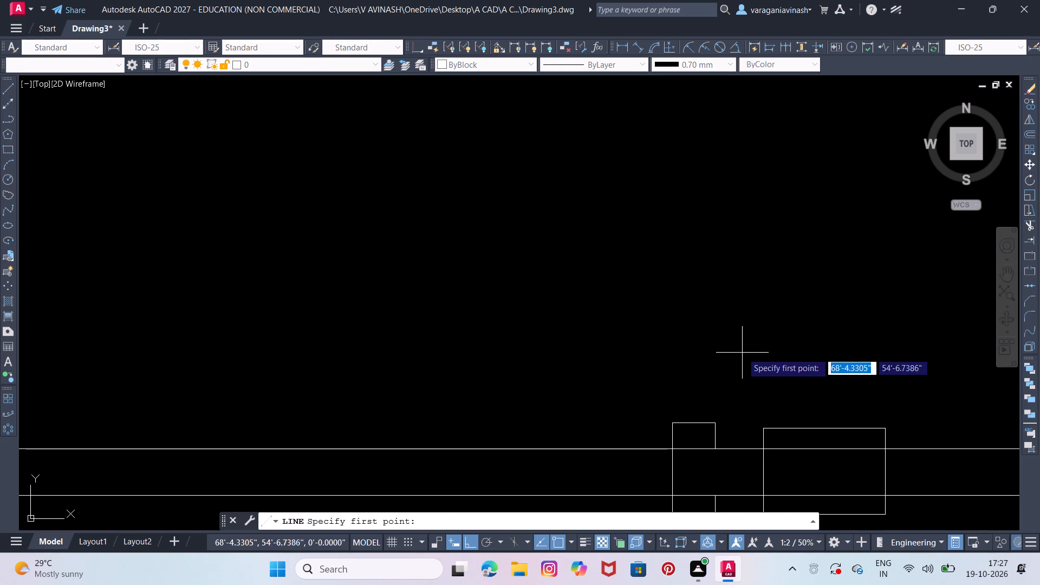
middle_drag(742, 343, 747, 166)
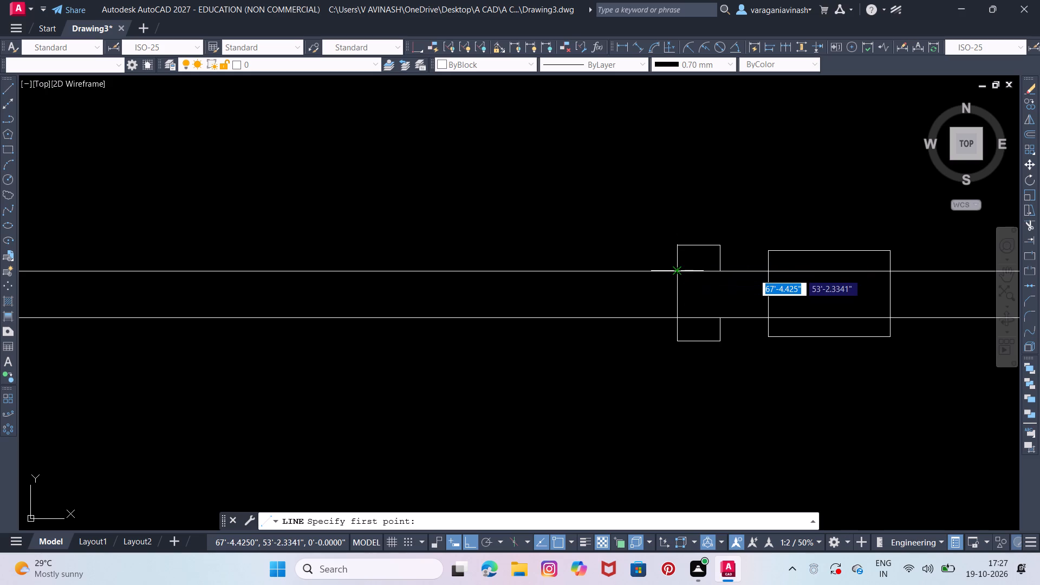
click(677, 274)
click(649, 271)
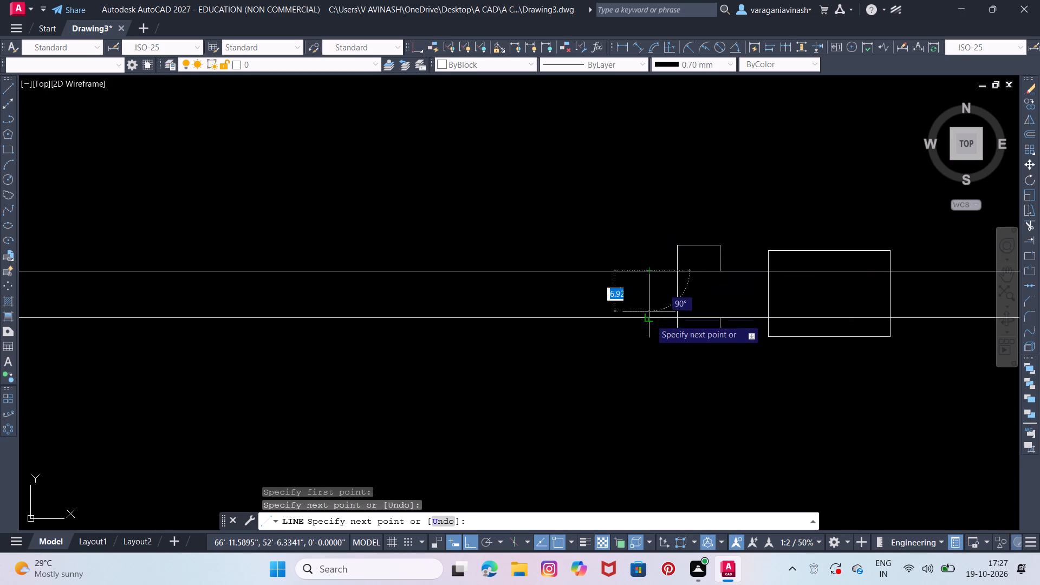
click(651, 323)
click(675, 317)
right_click(675, 317)
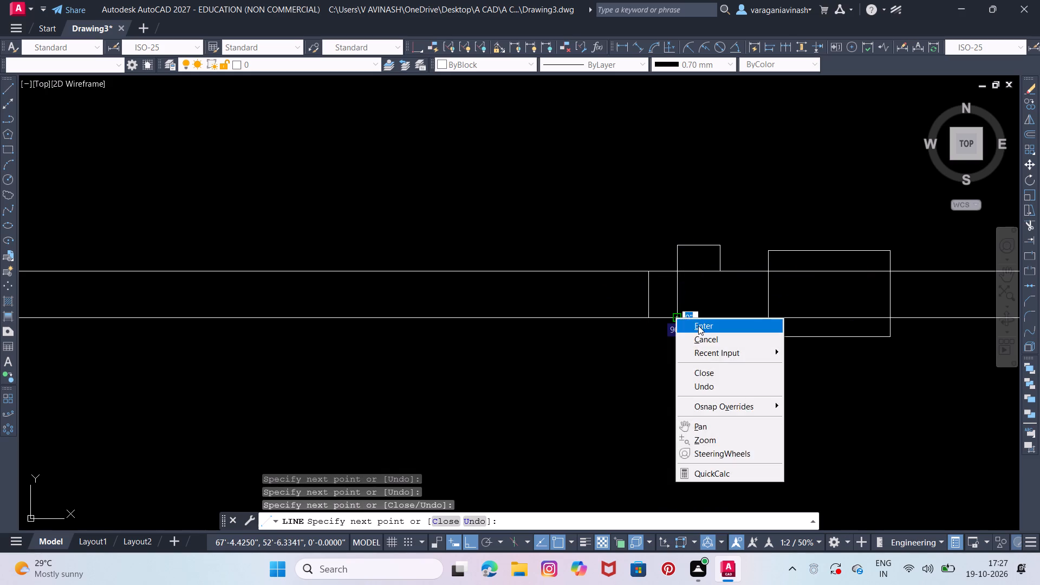
click(700, 327)
Draw a narrow block about 4 inches wide and 1 foot tall left of the connecting piece, from the upper wall line to below the lower one.
right_click(699, 326)
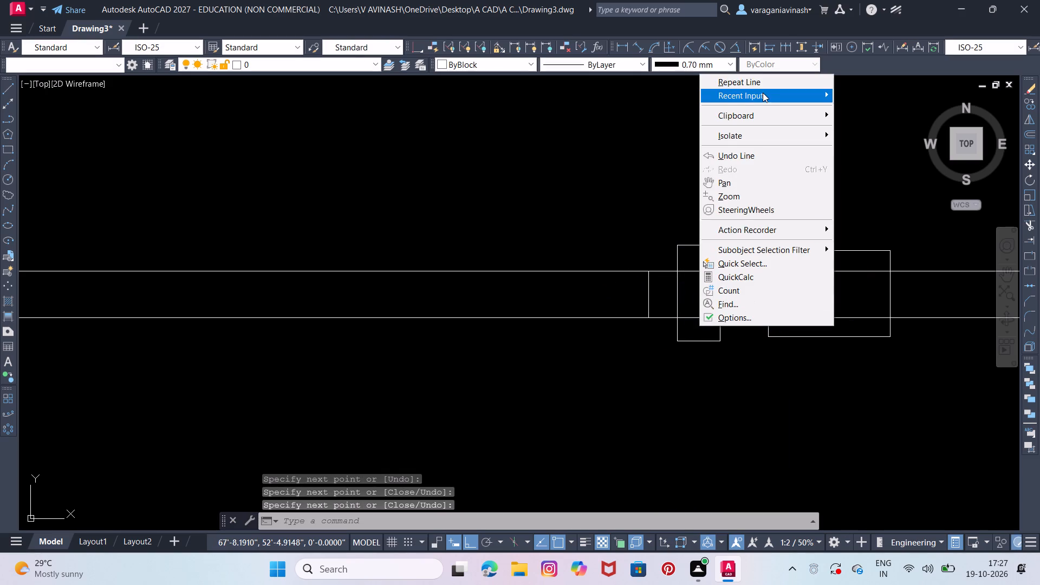
click(768, 84)
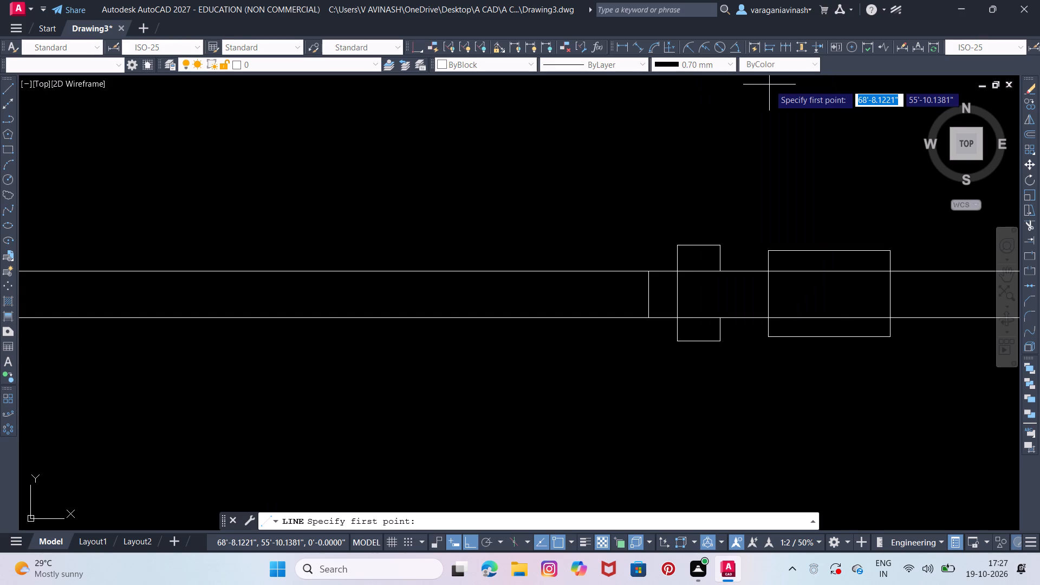
click(653, 319)
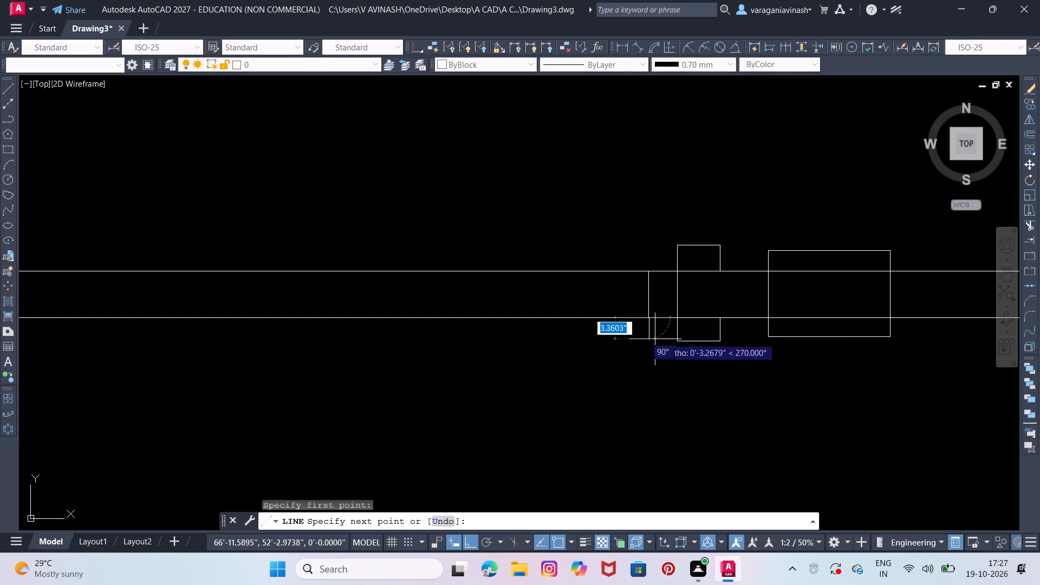
click(655, 342)
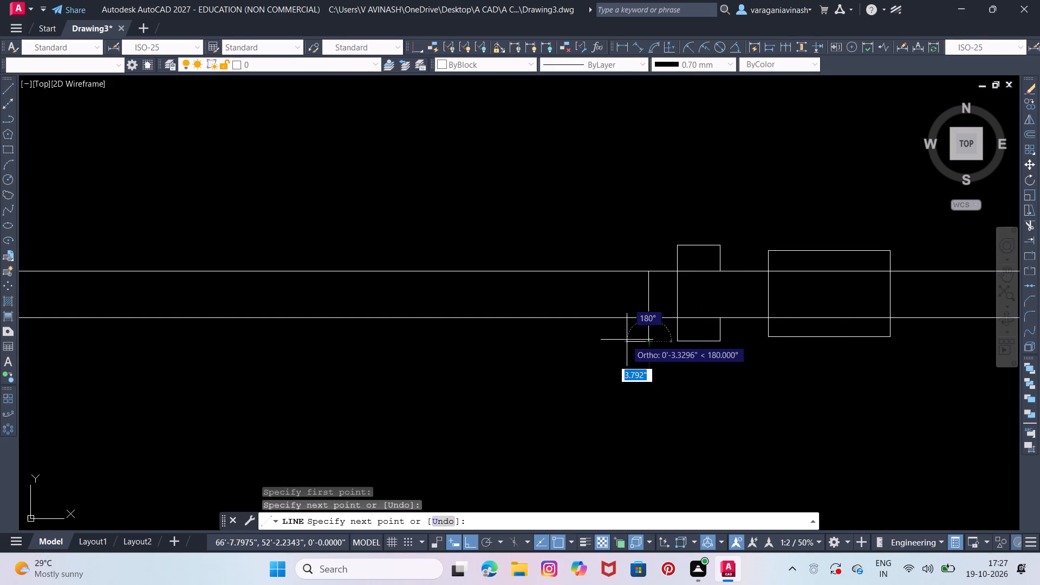
click(625, 340)
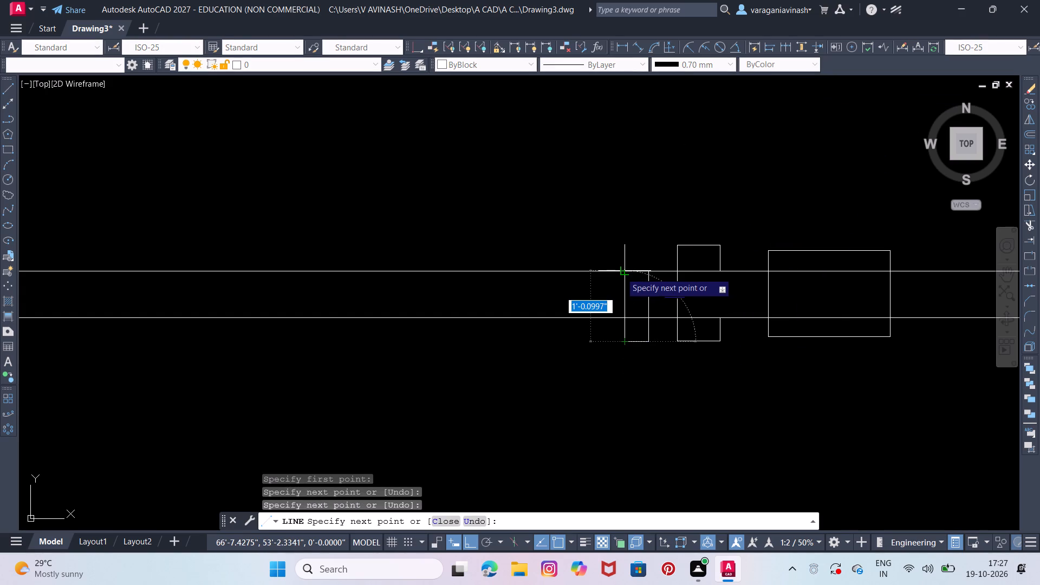
click(621, 272)
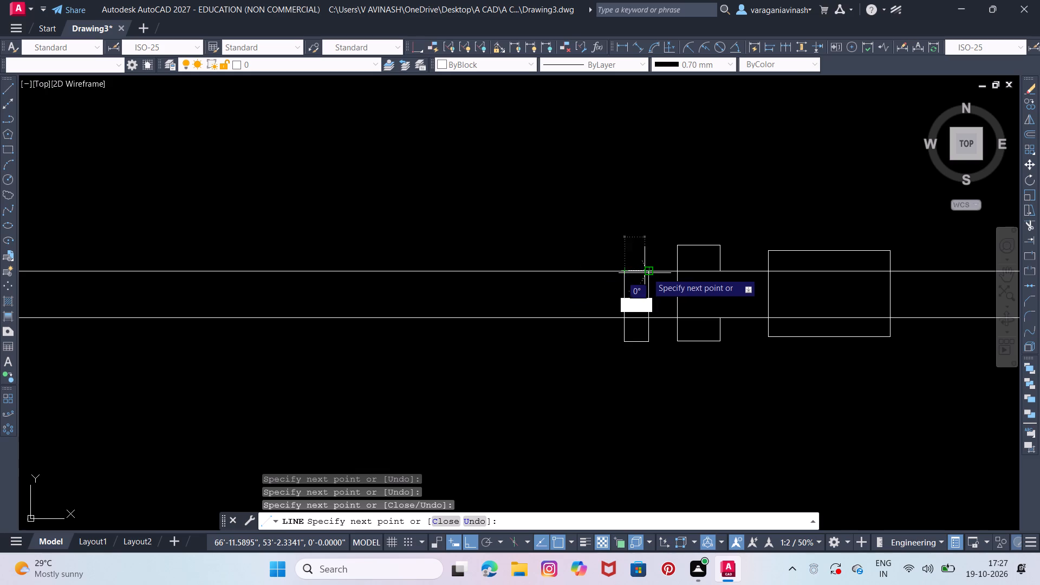
right_click(622, 283)
click(640, 290)
Draw a shorter block about 4.7 inches wide and 10 inches tall against the narrow block's left side, starting at the upper wall line.
right_click(641, 291)
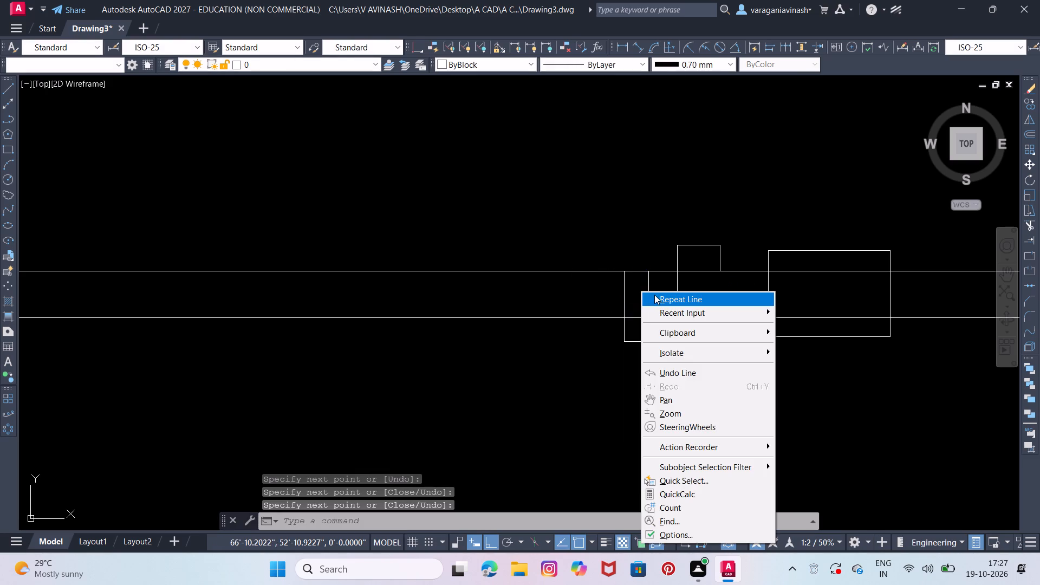
click(654, 295)
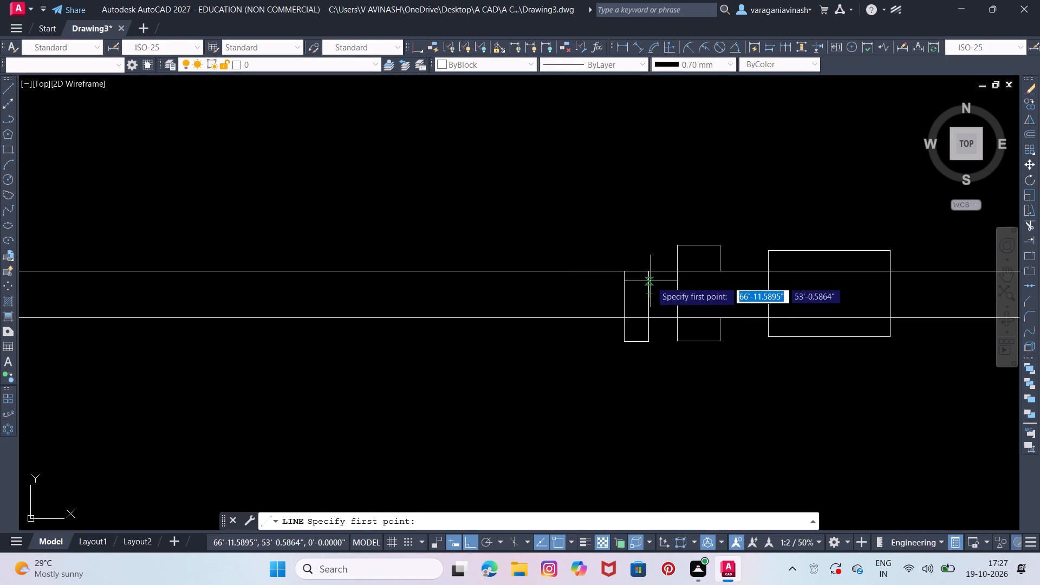
click(625, 272)
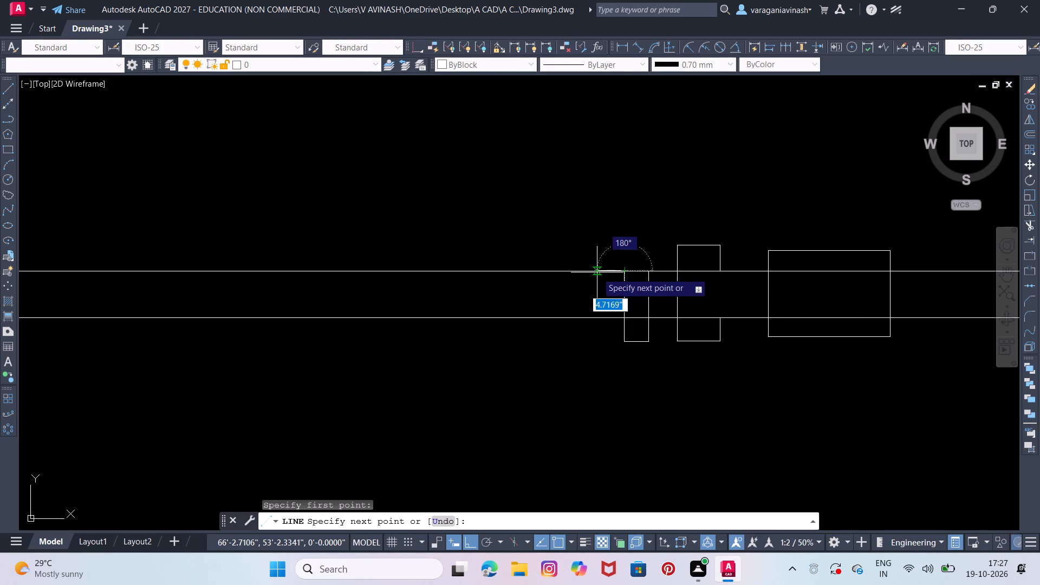
click(597, 272)
click(600, 329)
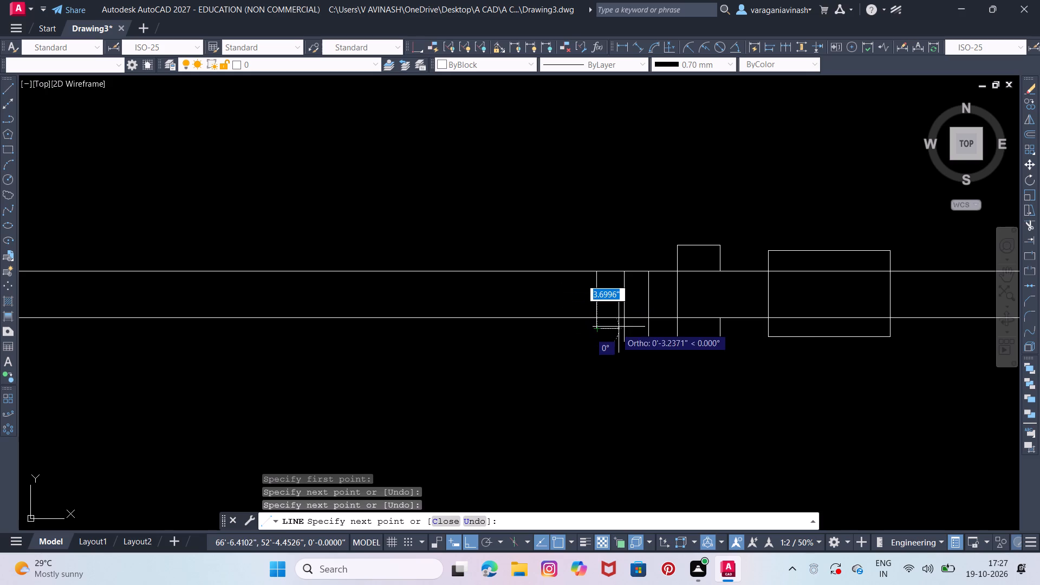
click(627, 326)
right_click(627, 325)
click(659, 336)
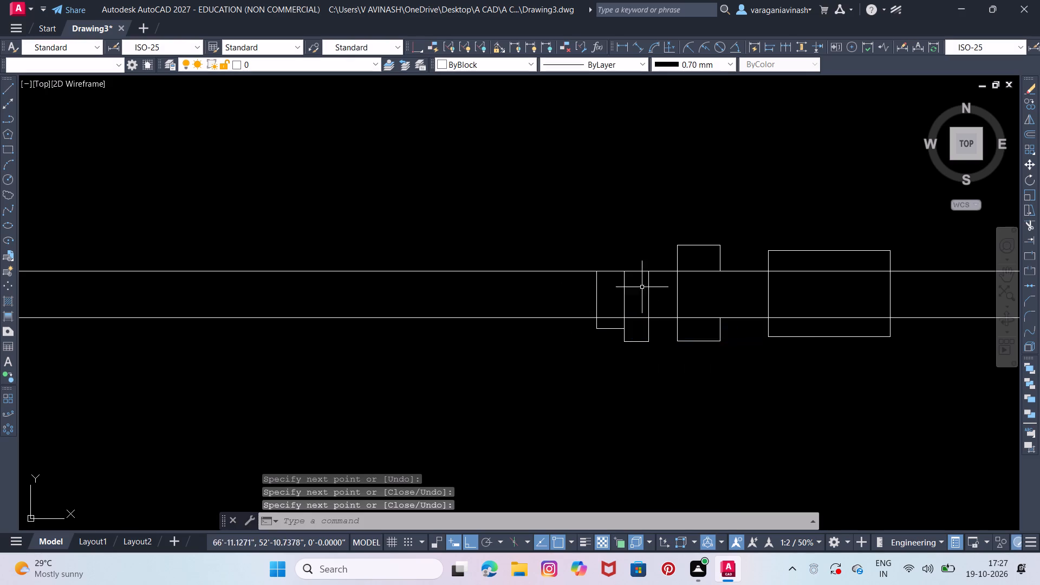
Trim the lower wall line inside all three stepped blocks and the upper wall line inside the upright block.
text(TR)
key(Return)
key(Return)
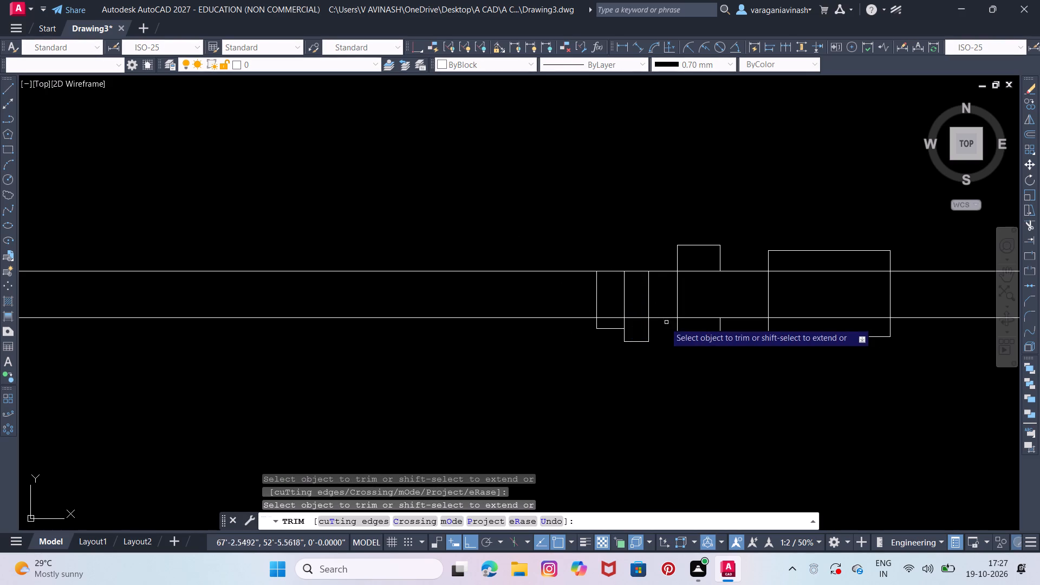
click(639, 319)
click(615, 317)
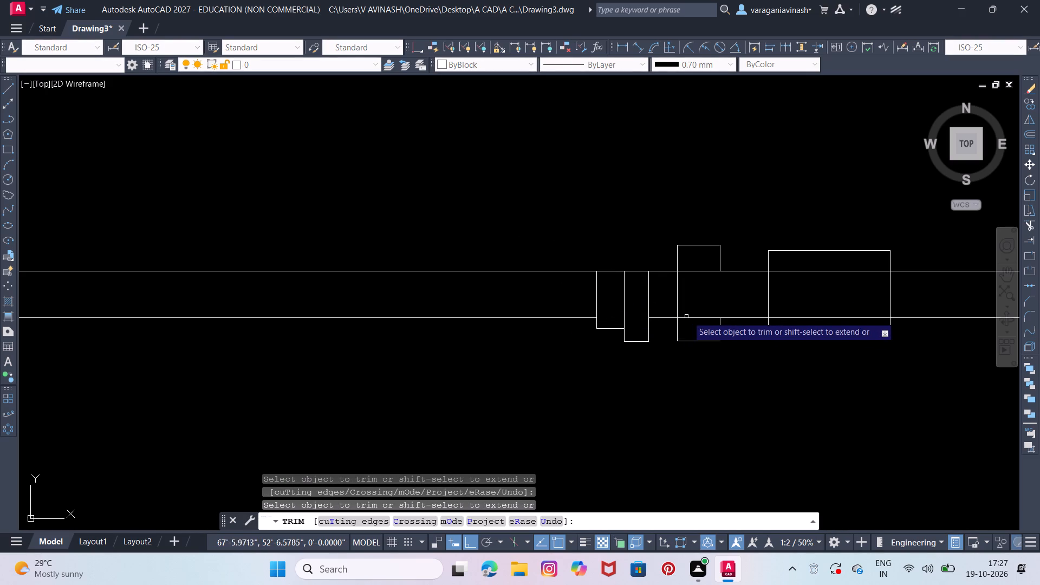
click(690, 318)
click(700, 267)
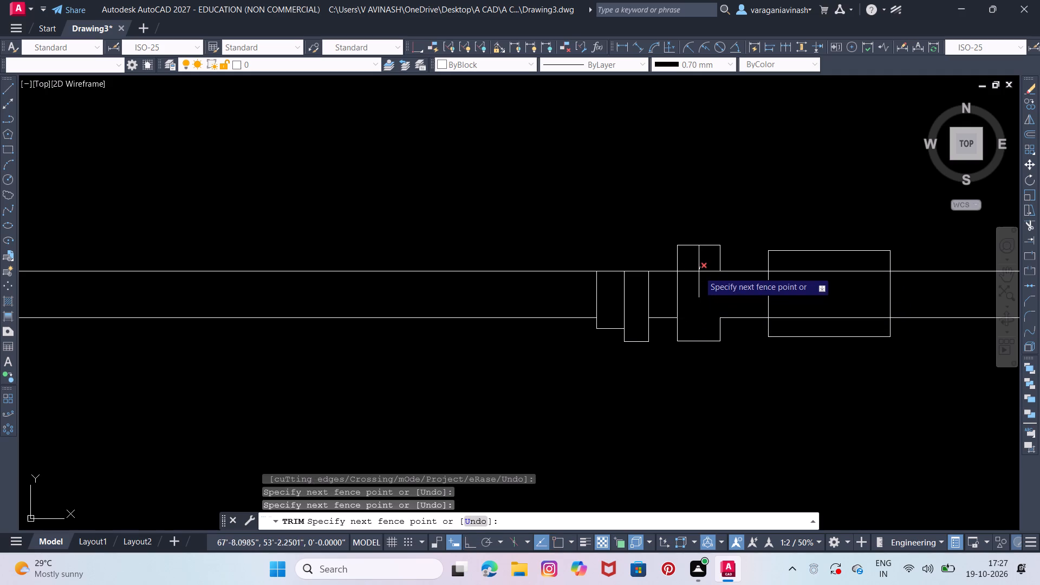
drag(698, 274, 698, 287)
Draw a horizontal centre line between the wall lines, from the leftmost pillar's right edge to the left edge of the stepped blocks.
scroll(665, 304, down, 2)
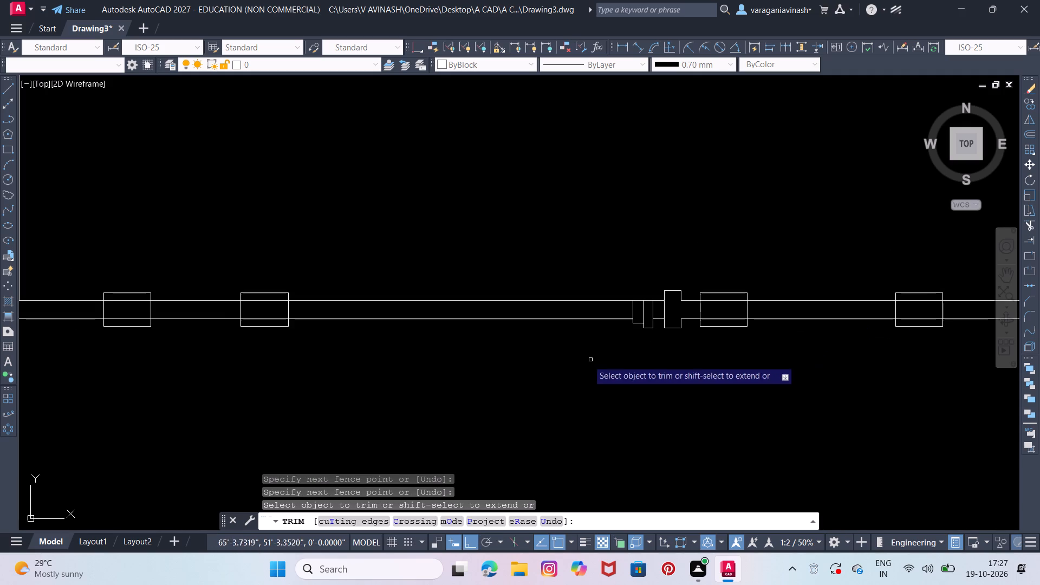
middle_drag(482, 357, 525, 356)
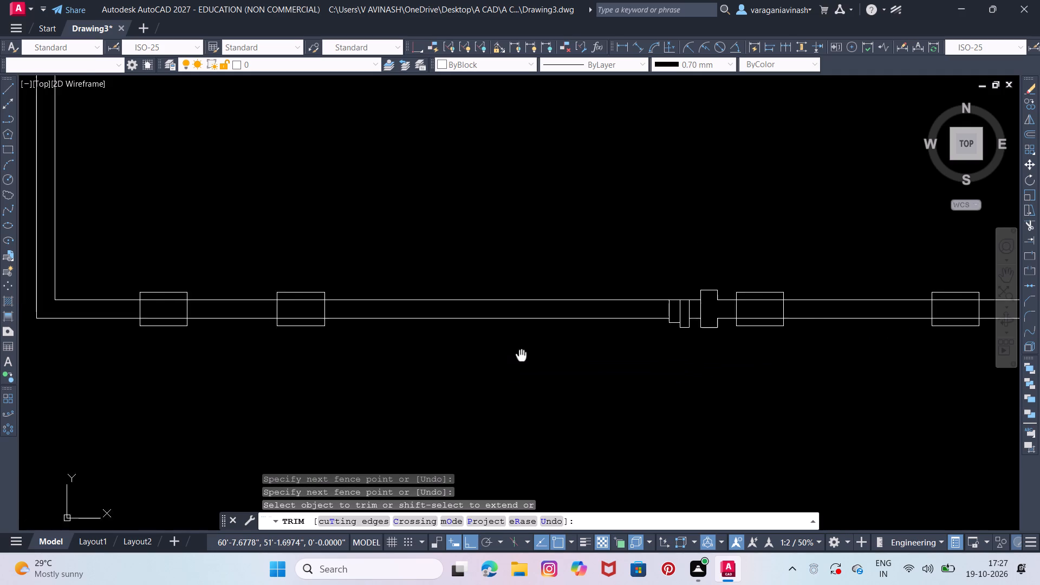
middle_drag(525, 356, 550, 355)
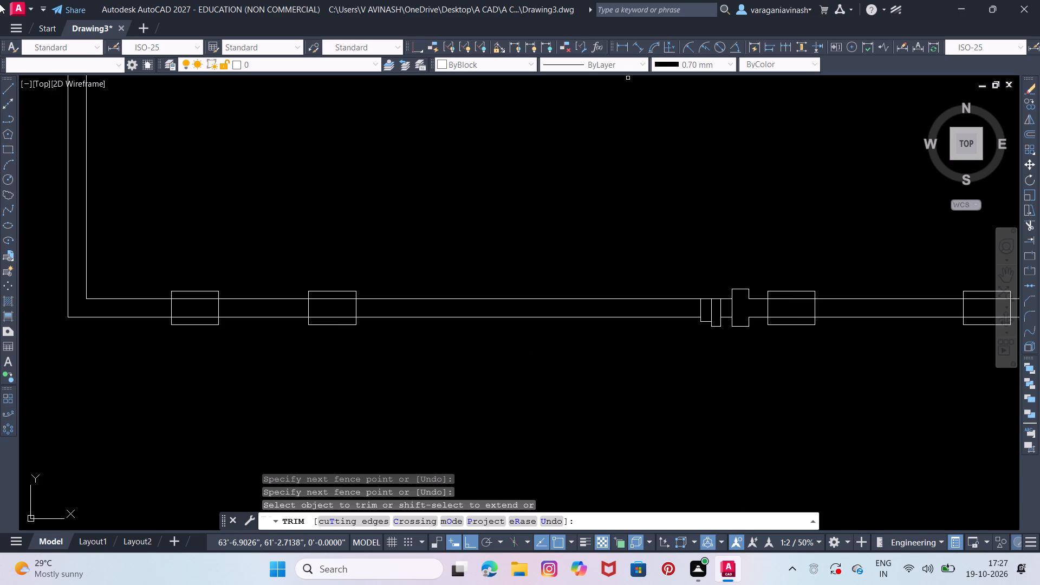
click(10, 90)
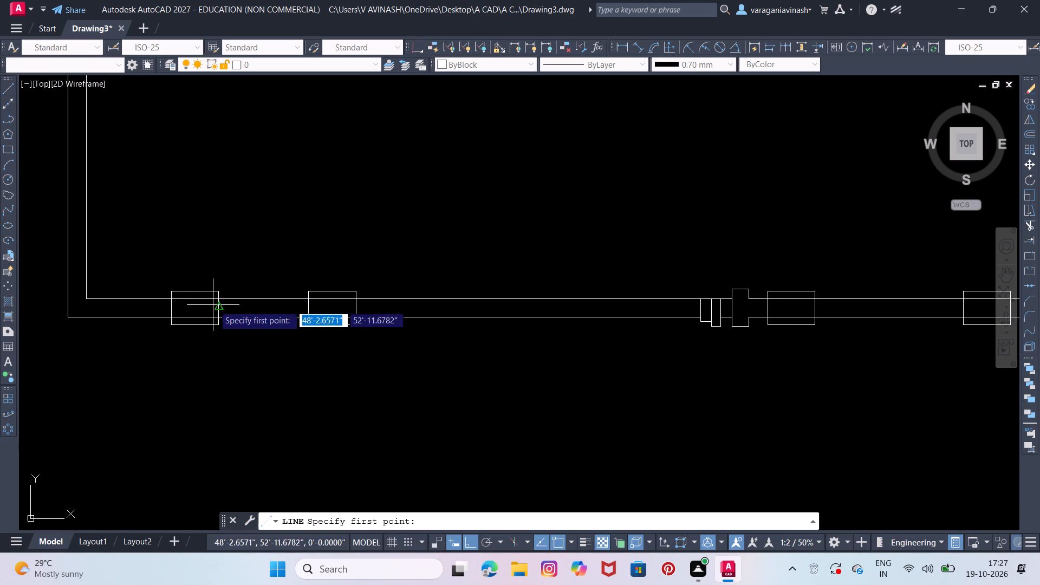
click(222, 311)
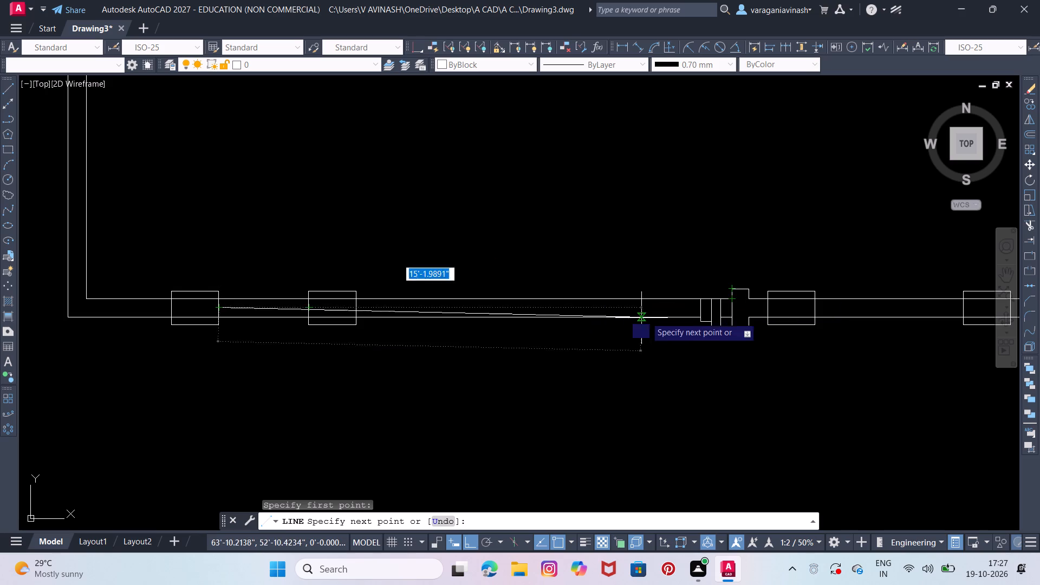
click(703, 309)
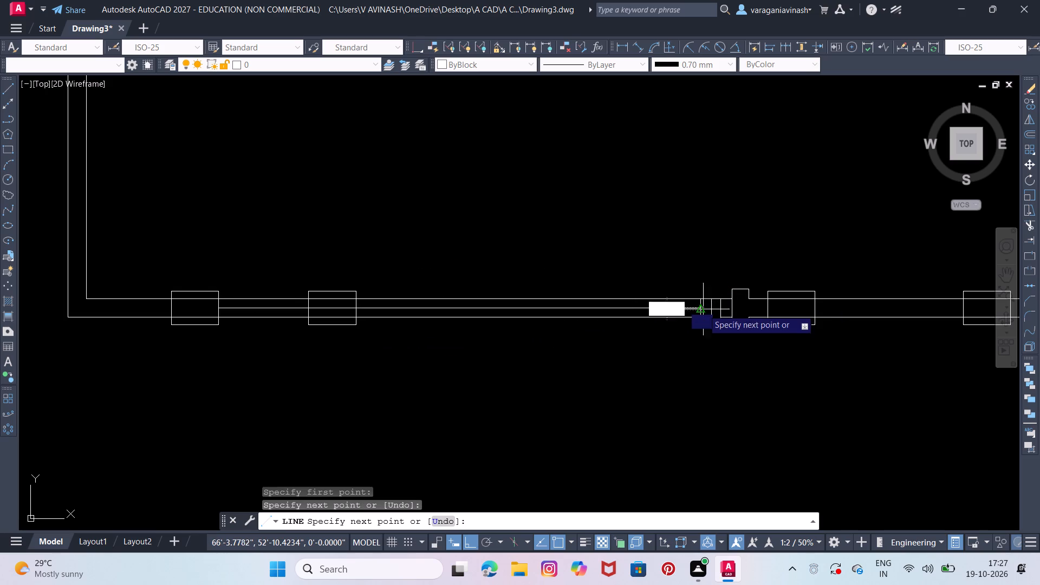
right_click(703, 309)
click(713, 316)
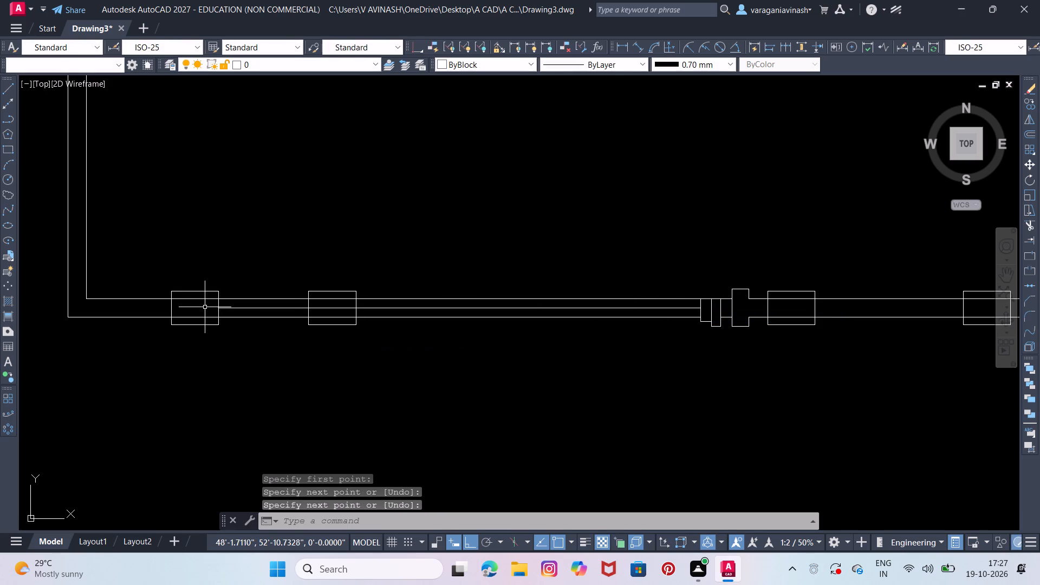
Trim the centre line and both wall lines inside the second pillar, and both wall lines inside the leftmost pillar.
text(TR)
key(Return)
key(Return)
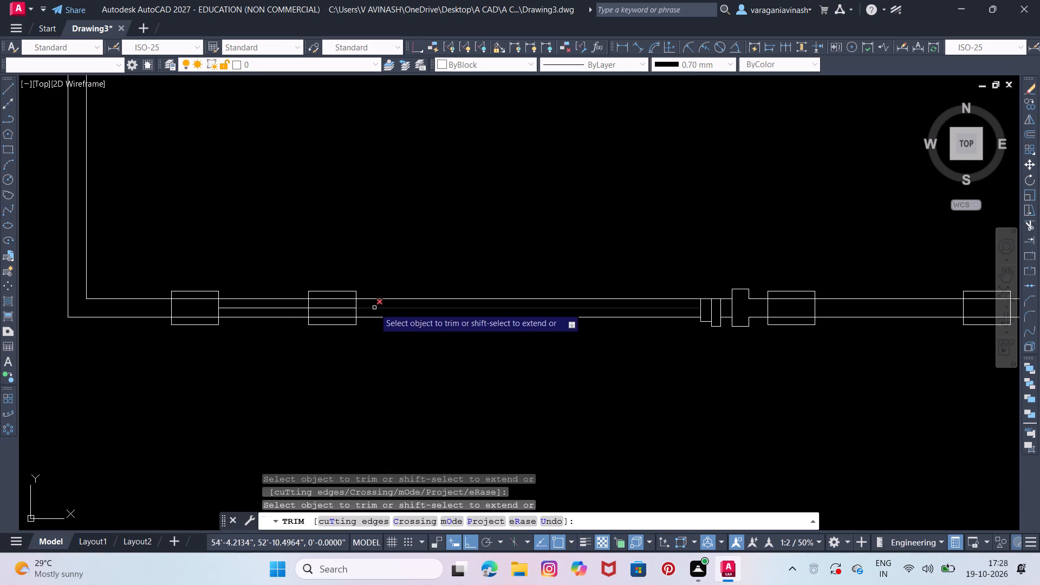
click(342, 309)
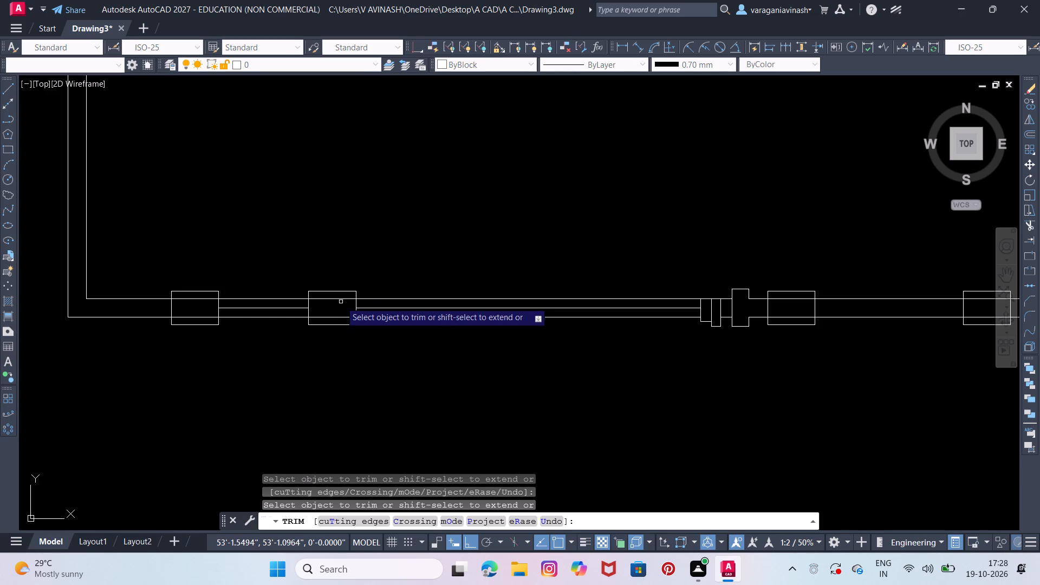
click(340, 300)
click(337, 317)
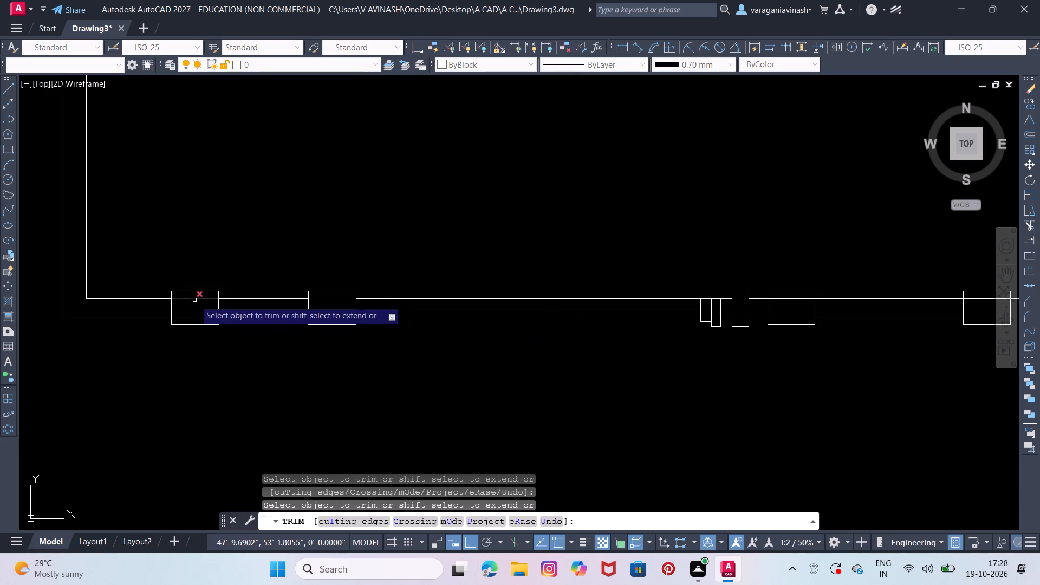
drag(196, 296, 196, 319)
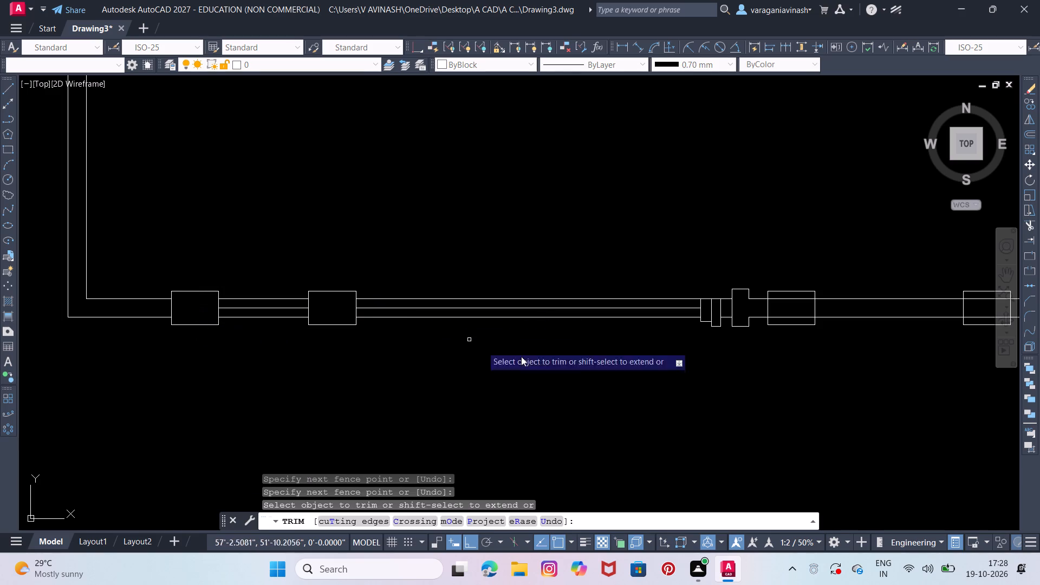
key(Escape)
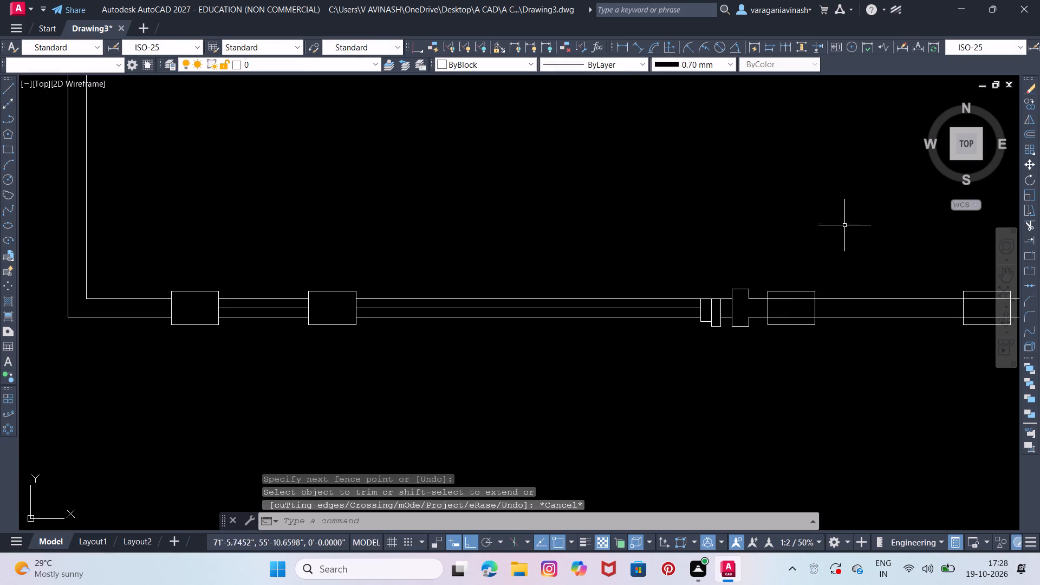
Delete the spare pillar rectangle outside the compound wall's bottom-right corner.
scroll(841, 238, down, 2)
middle_drag(851, 261, 741, 350)
middle_drag(816, 338, 810, 341)
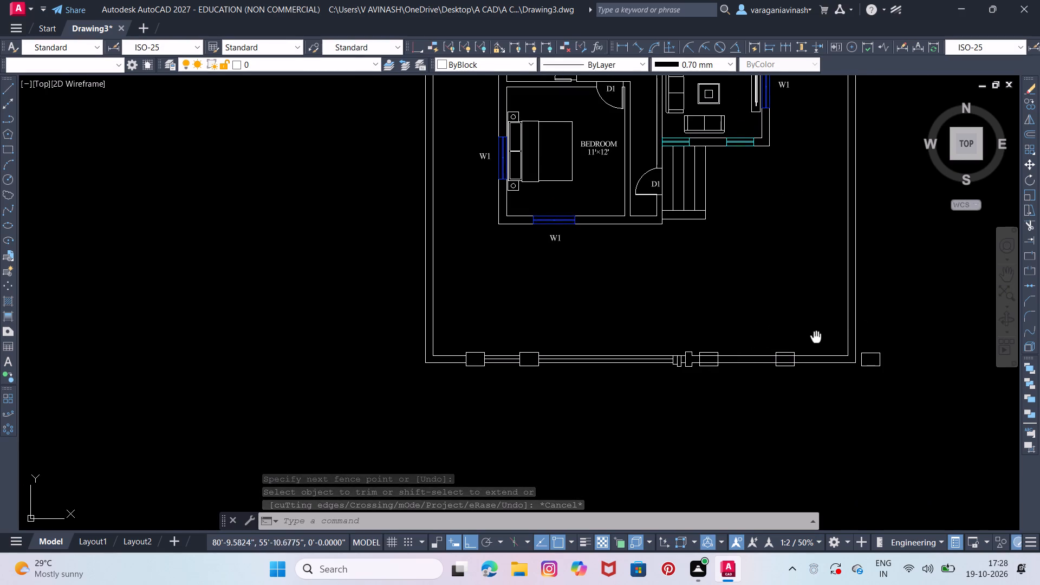
middle_drag(810, 341, 788, 362)
click(862, 363)
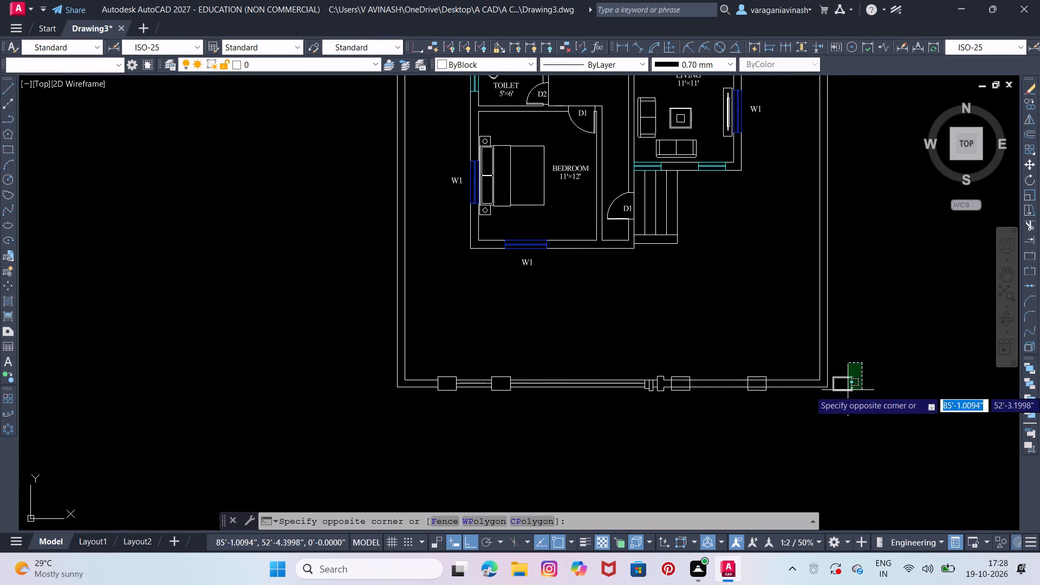
click(847, 390)
key(Delete)
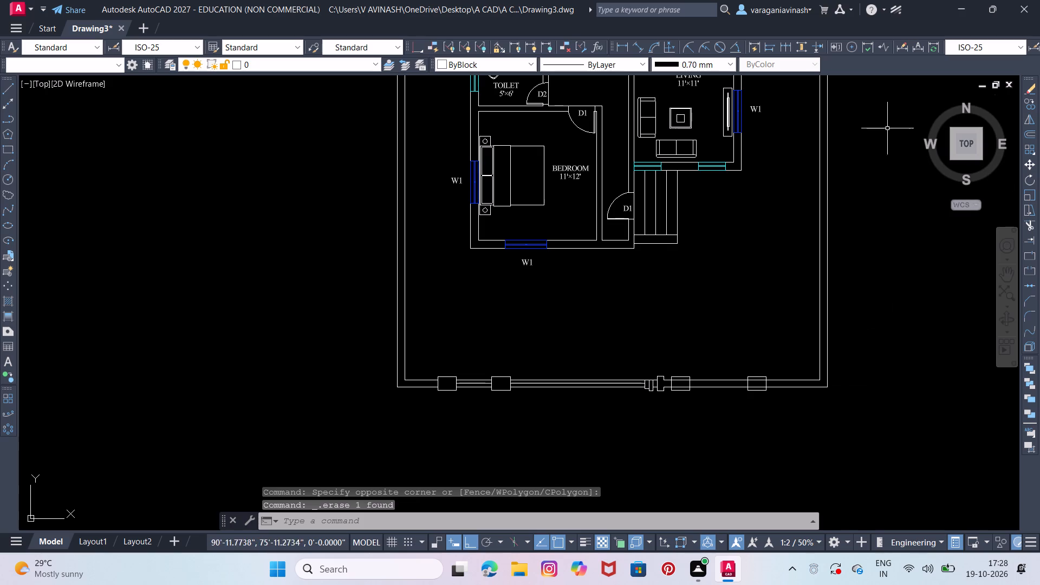
Add a horizontal linear dimension above the compound wall, spanning its full outer width.
click(617, 44)
middle_drag(489, 166, 394, 584)
scroll(489, 178, down, 1)
scroll(307, 377, up, 1)
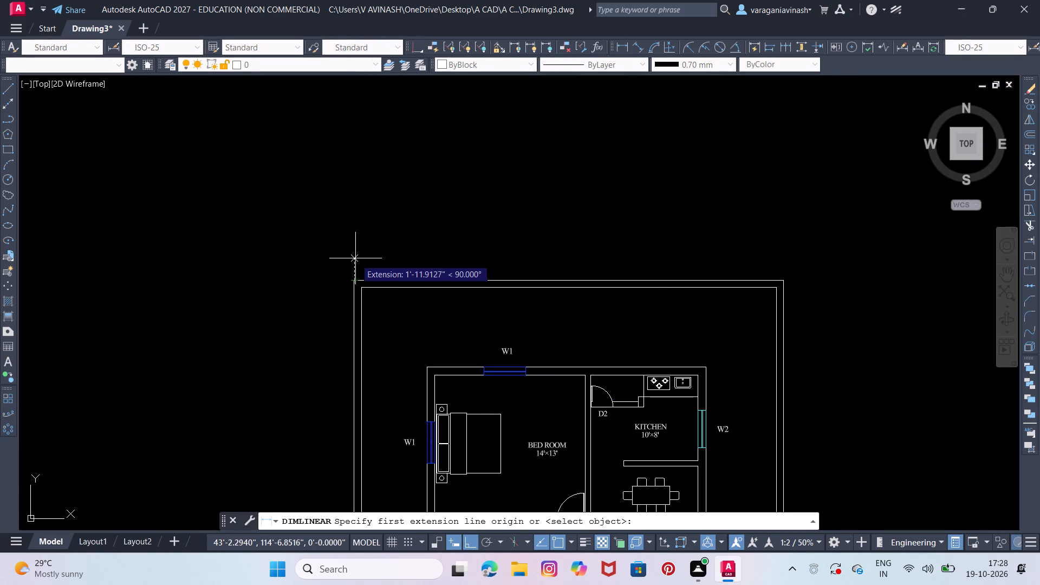
click(355, 252)
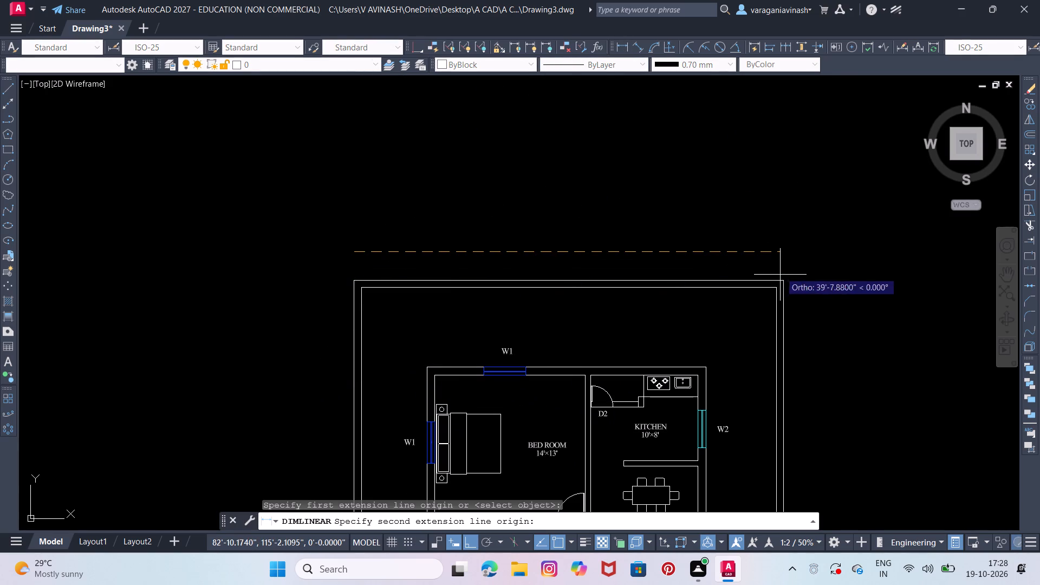
click(785, 254)
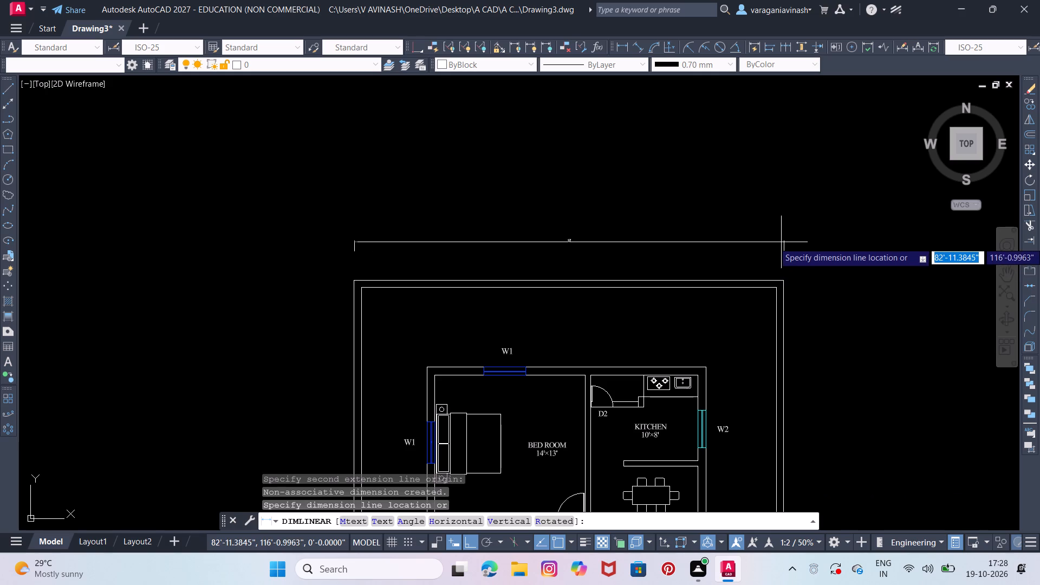
click(781, 238)
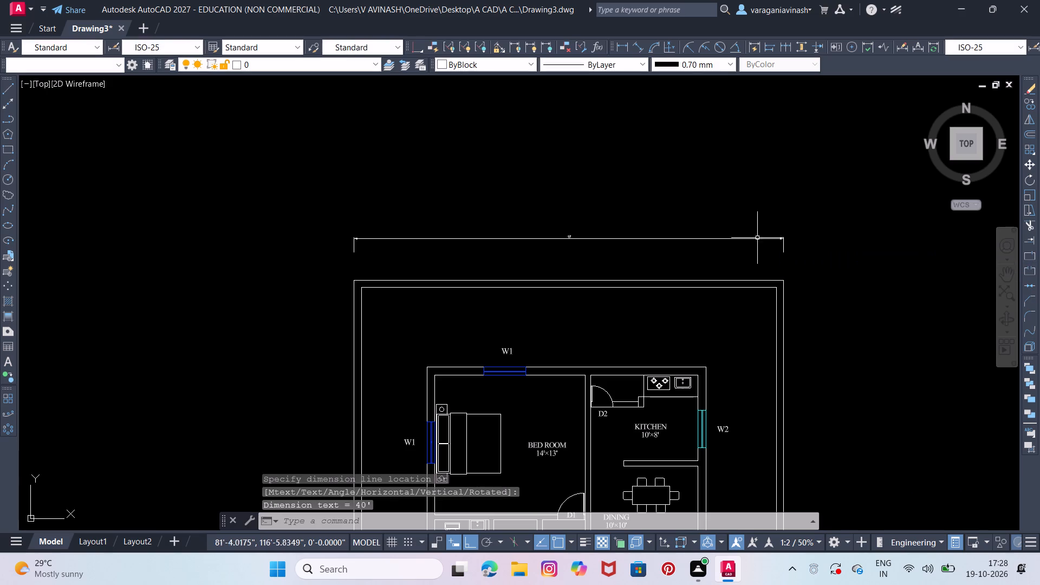
Add a vertical linear dimension along the compound wall's left side, spanning its full outer height.
scroll(565, 243, up, 2)
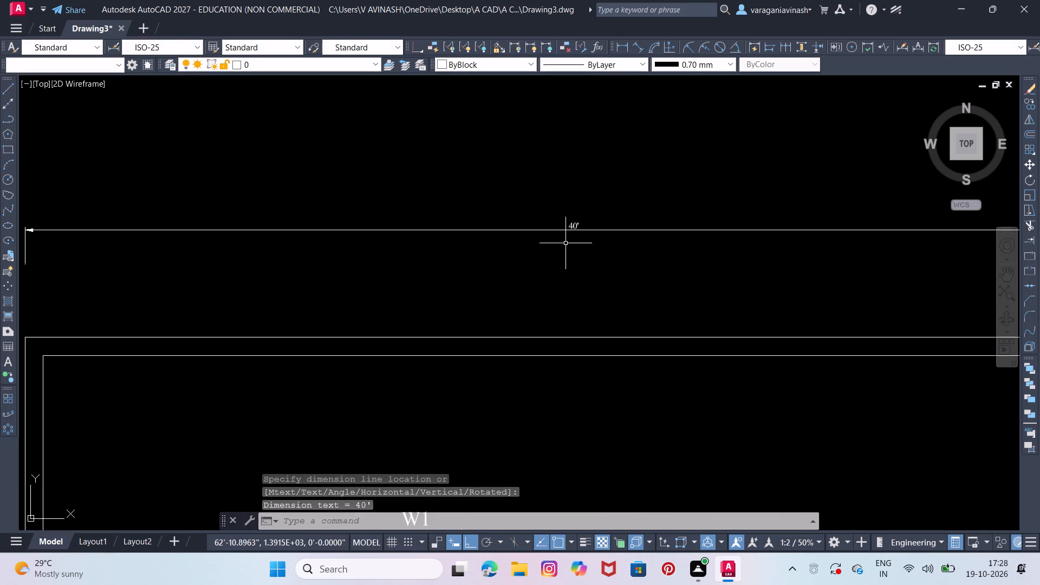
scroll(565, 246, down, 2)
middle_drag(615, 264, 661, 247)
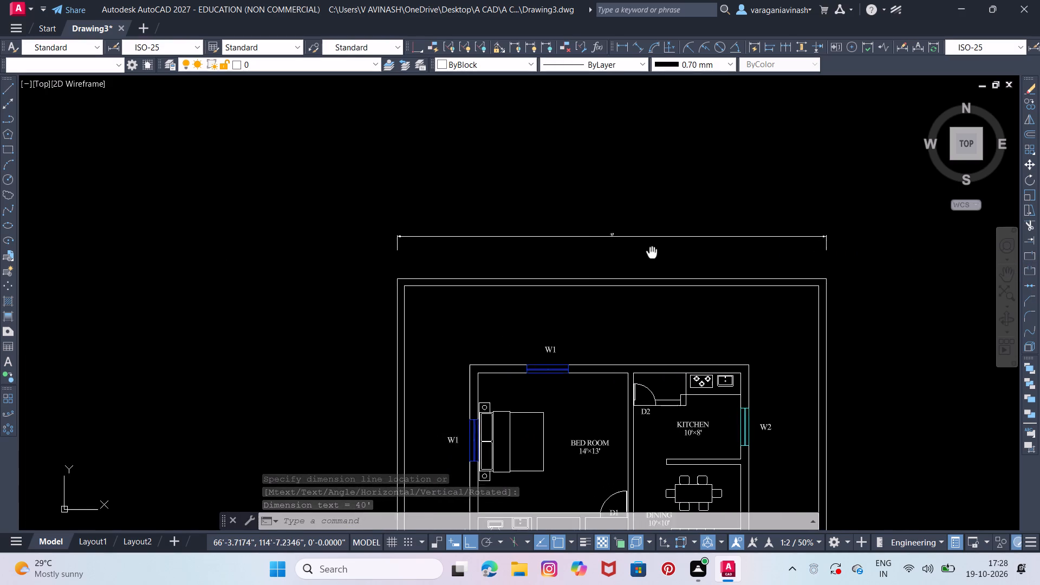
middle_drag(661, 247, 668, 242)
right_click(456, 263)
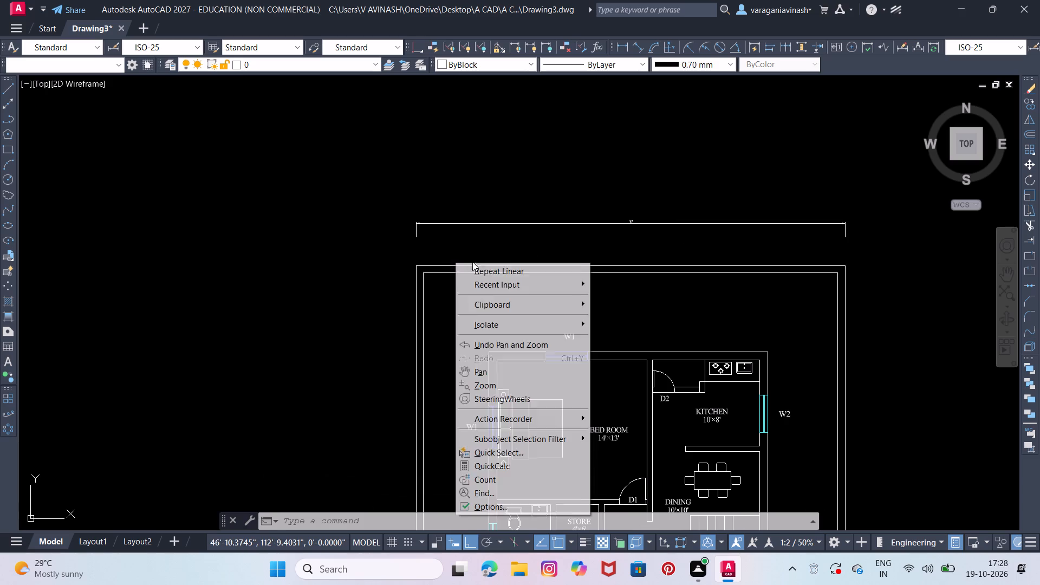
click(486, 271)
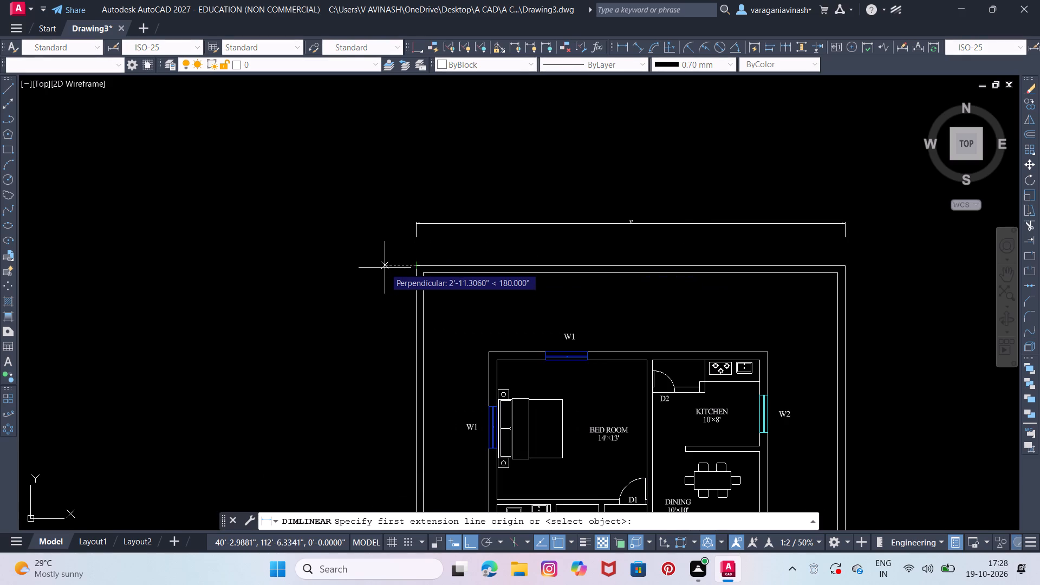
click(384, 268)
middle_drag(412, 332, 477, 96)
middle_drag(483, 285, 490, 140)
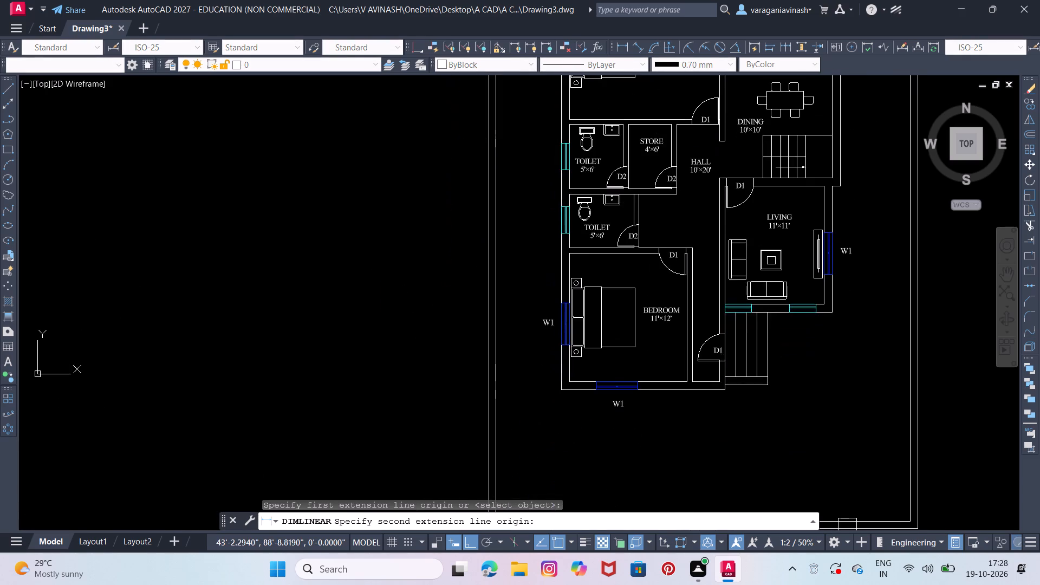
middle_drag(497, 332, 529, 126)
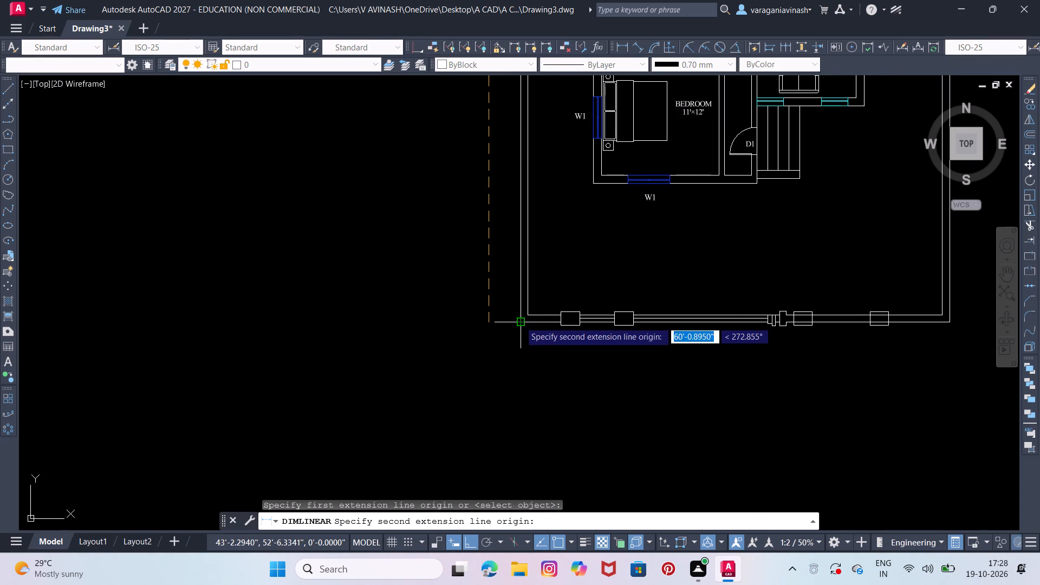
click(487, 322)
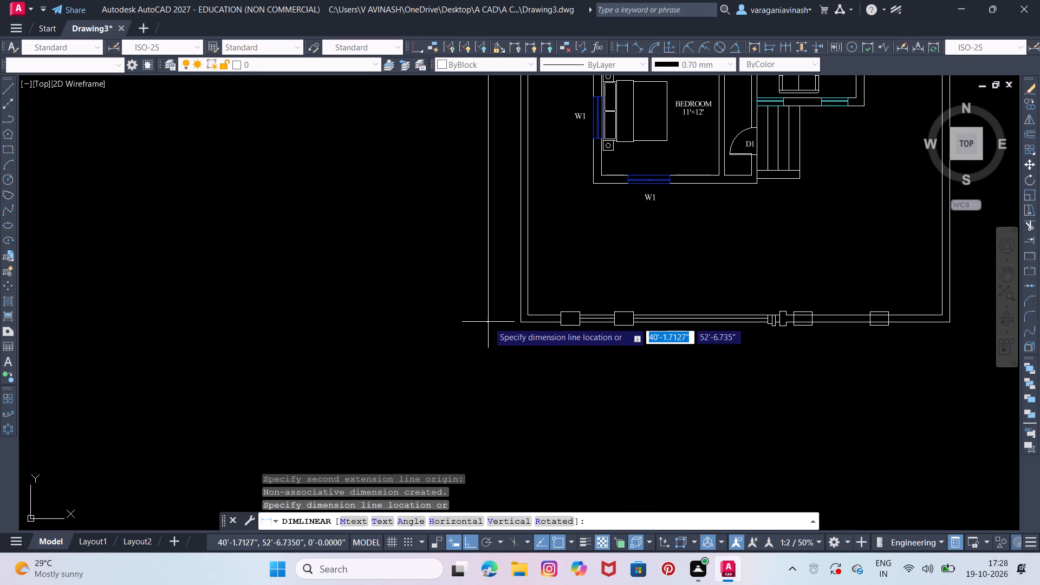
click(473, 321)
Set the text height of the ISO-25 dimension style to 5".
scroll(506, 231, down, 1)
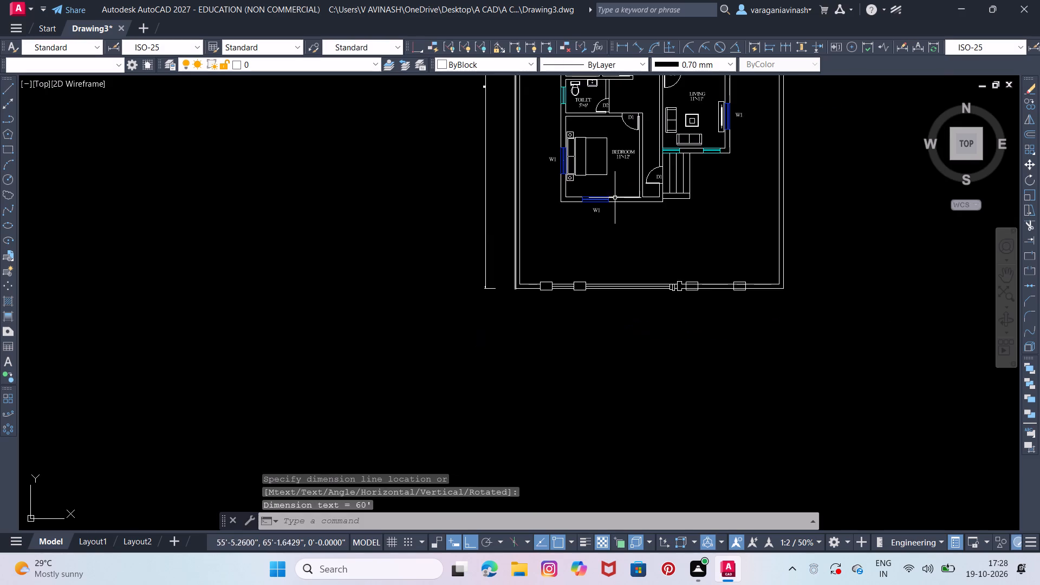
middle_drag(620, 200, 540, 434)
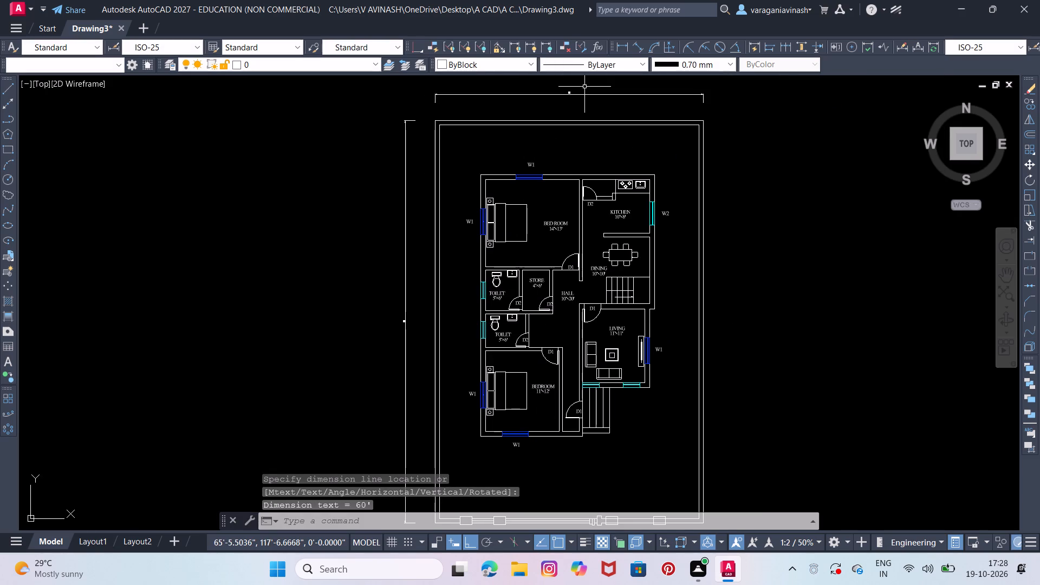
key(d)
key(Return)
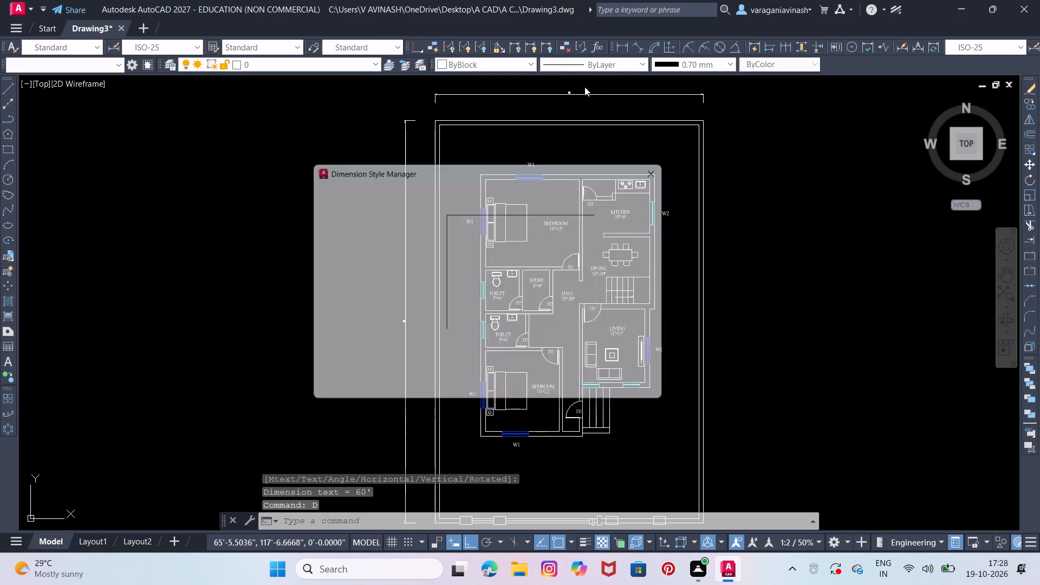
click(651, 261)
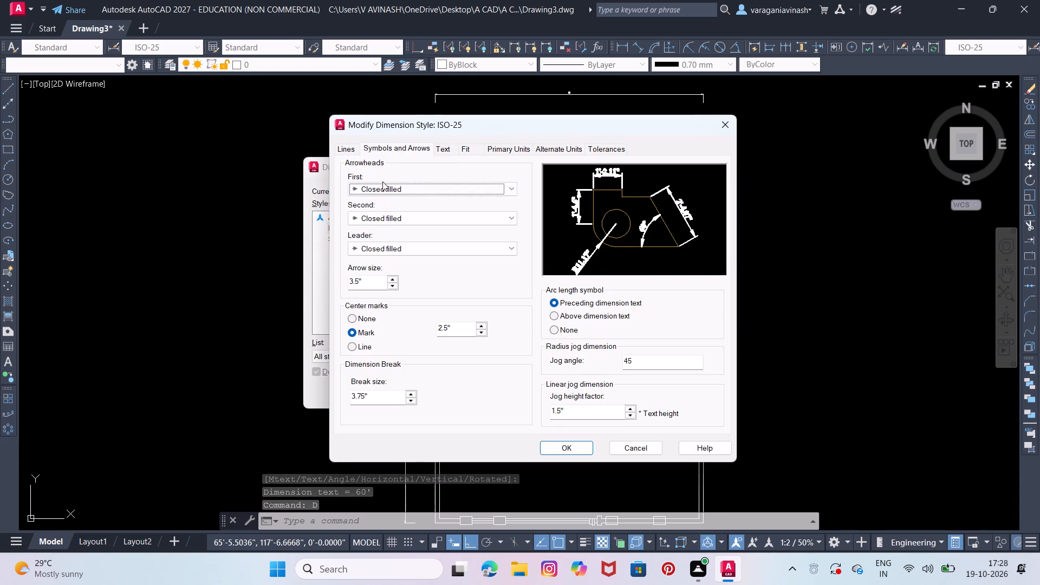
click(450, 153)
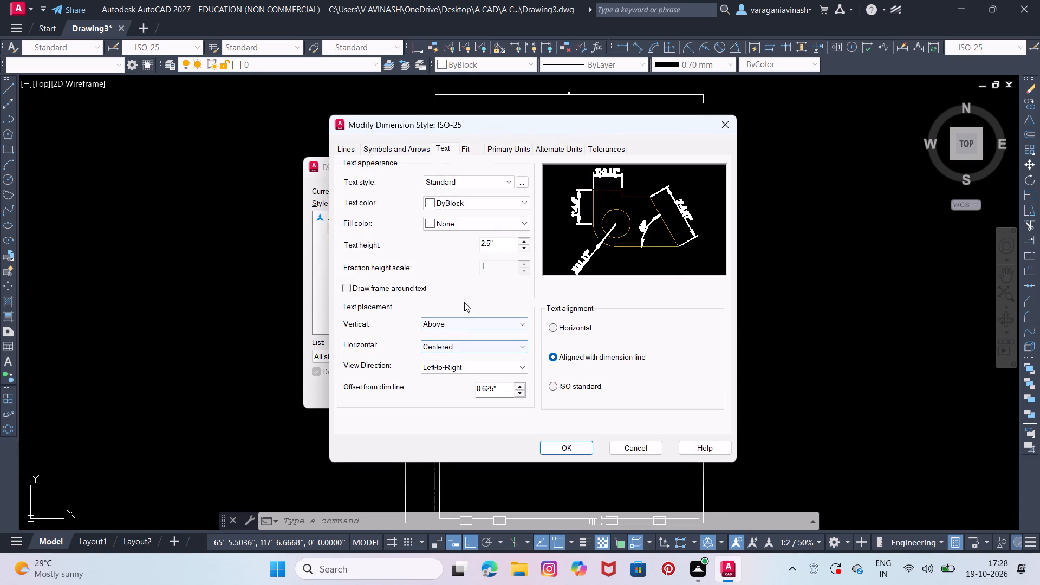
drag(500, 244, 459, 243)
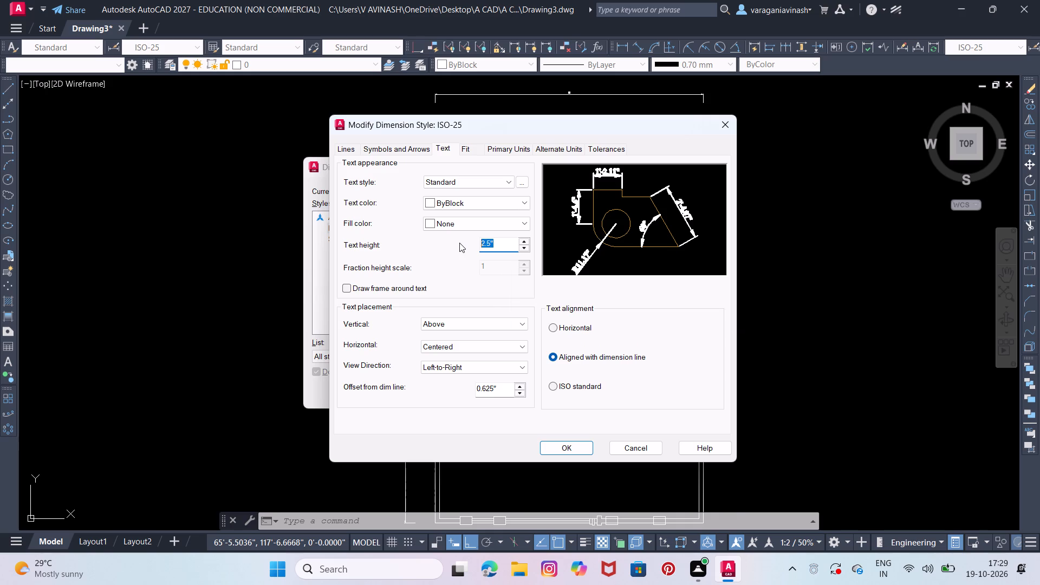
key(5)
key(Return)
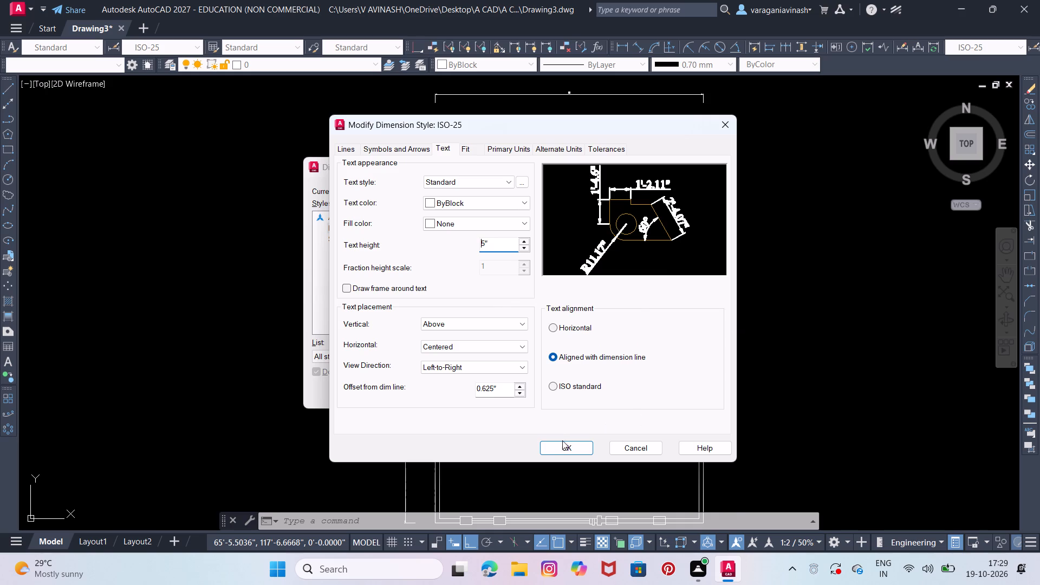
click(562, 447)
click(583, 389)
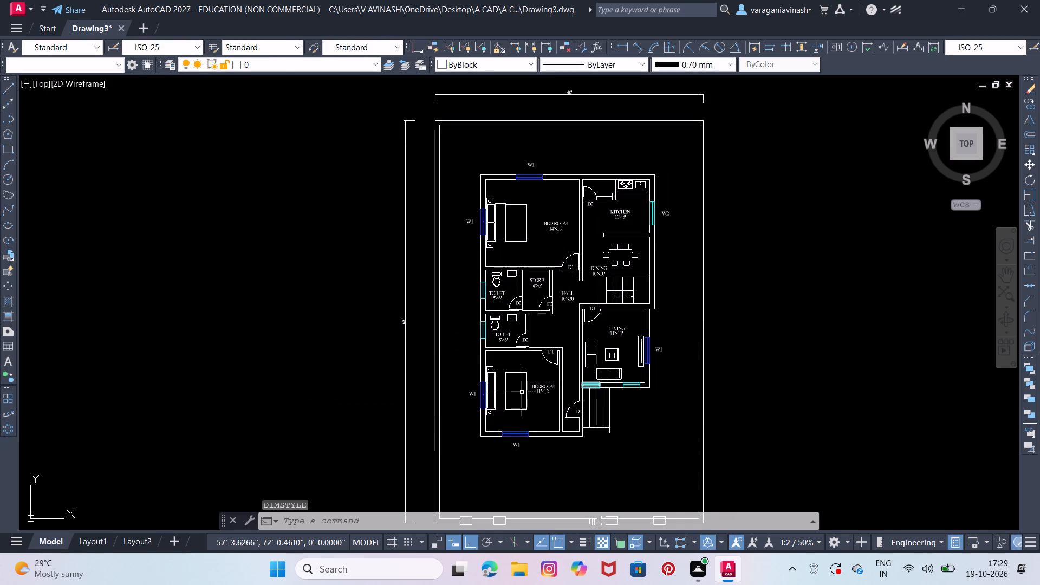
Set the overall scale of the ISO-25 dimension style to 3.
key(d)
key(Return)
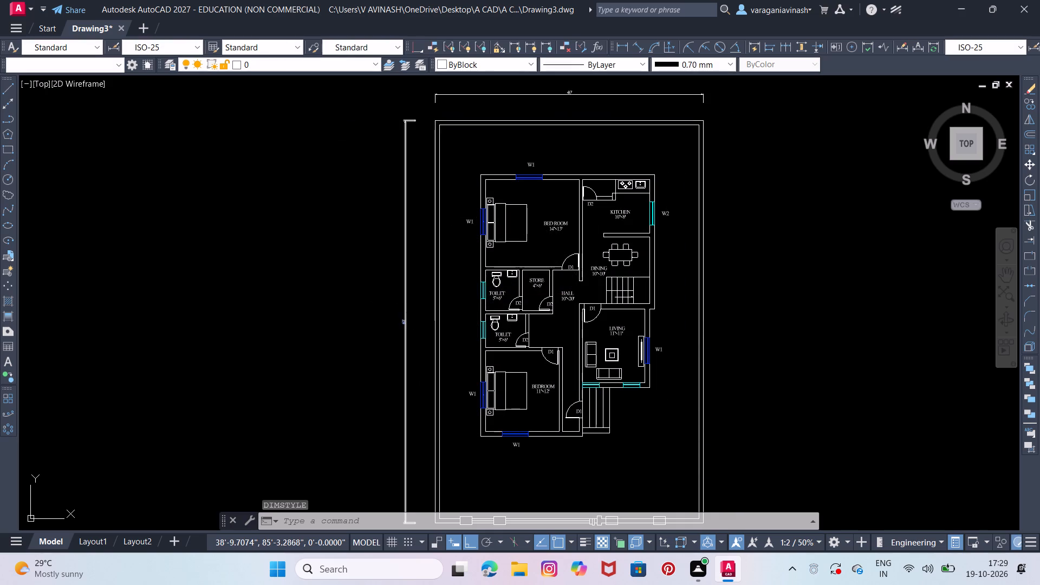
click(651, 259)
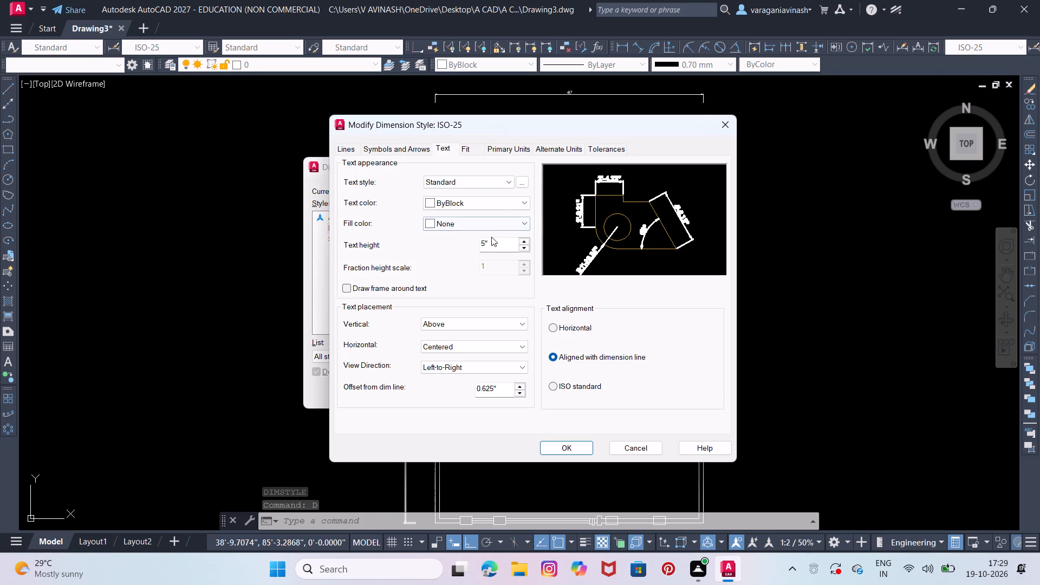
click(465, 142)
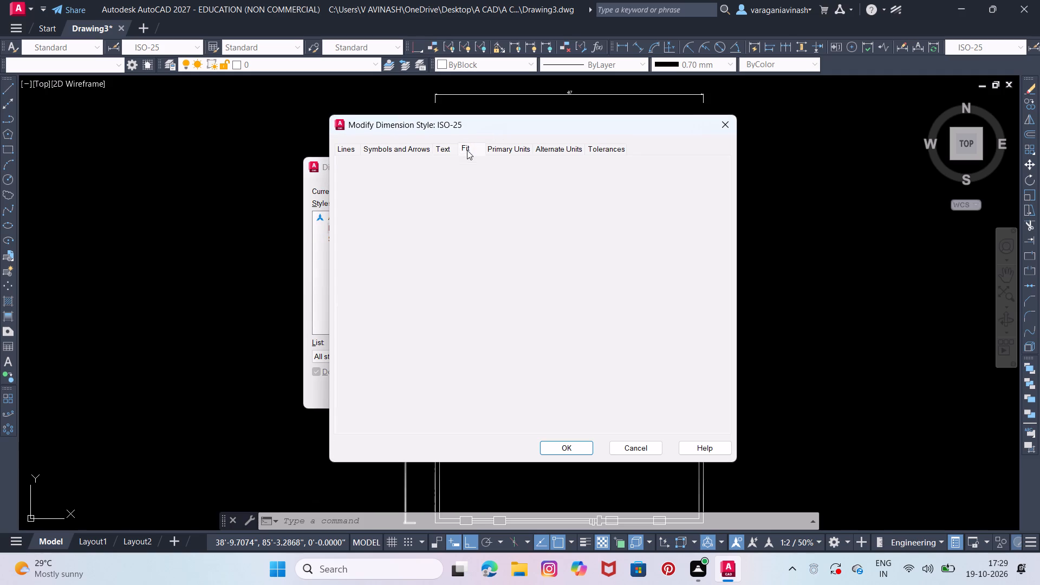
click(467, 150)
click(683, 326)
click(683, 326)
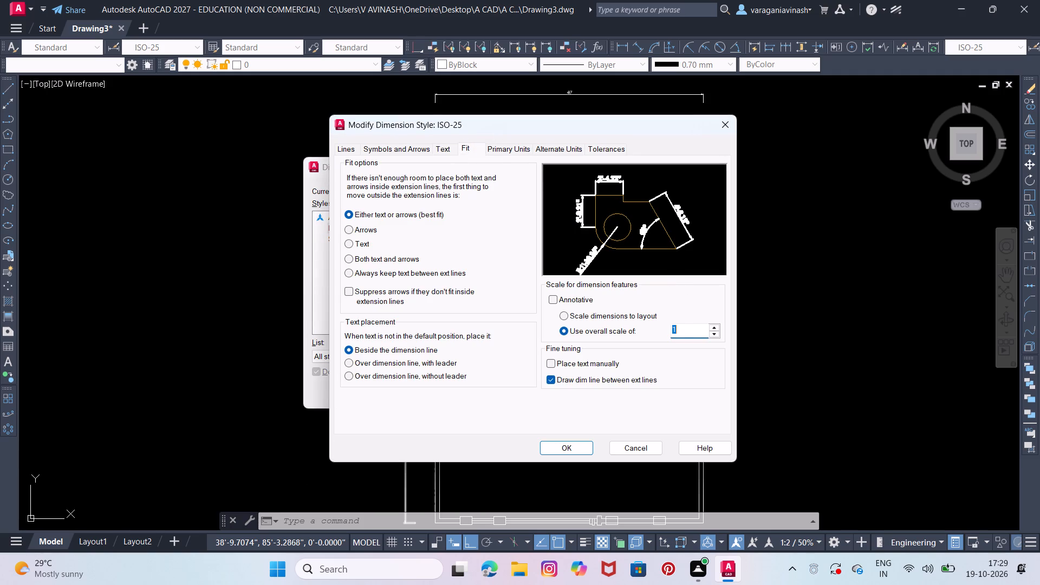
key(5)
key(BackSpace)
key(3)
key(Return)
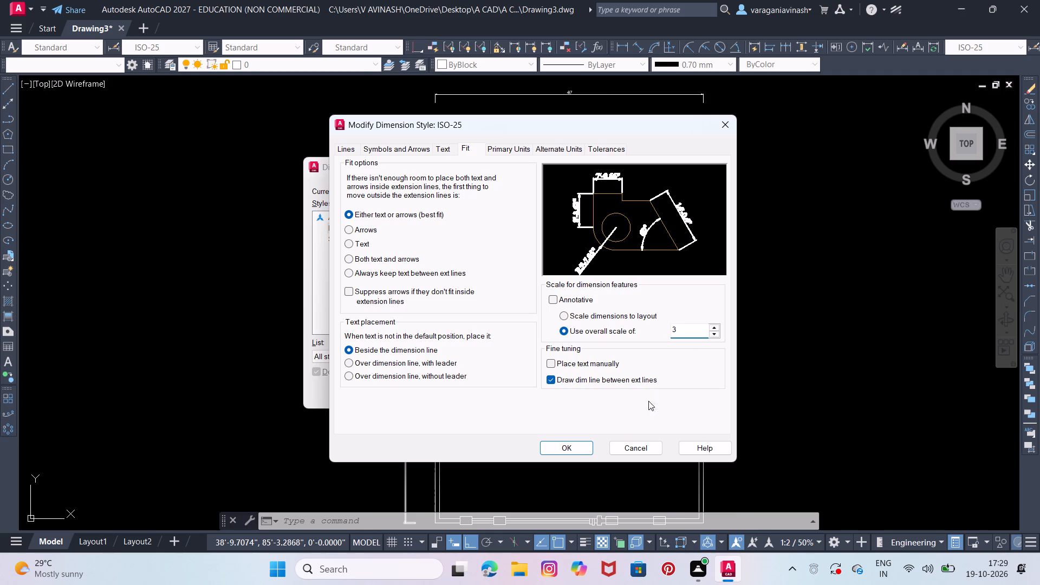
click(558, 451)
click(586, 394)
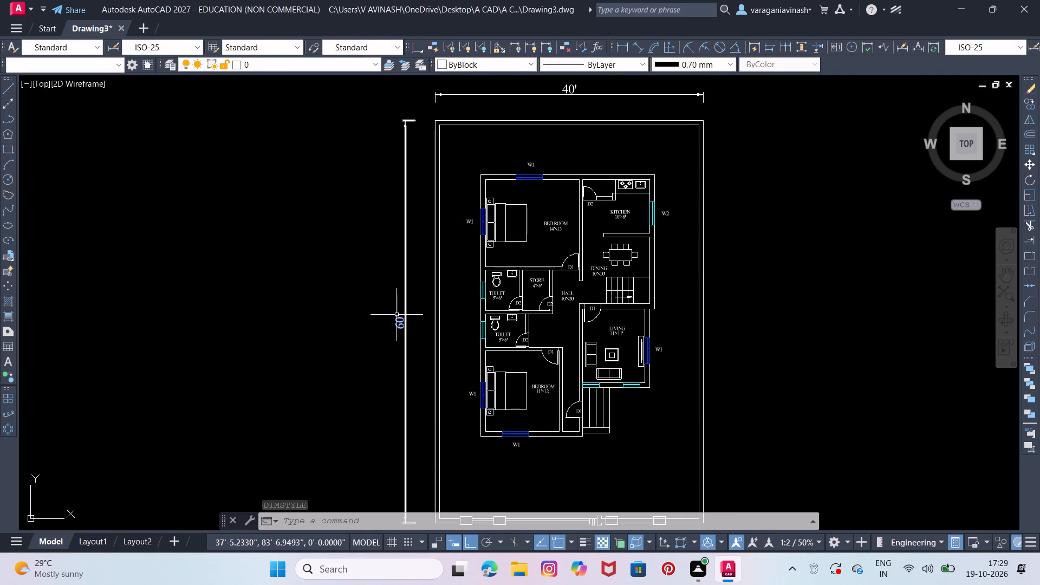
Set the overall scale of the ISO-25 dimension style to 2.
key(d)
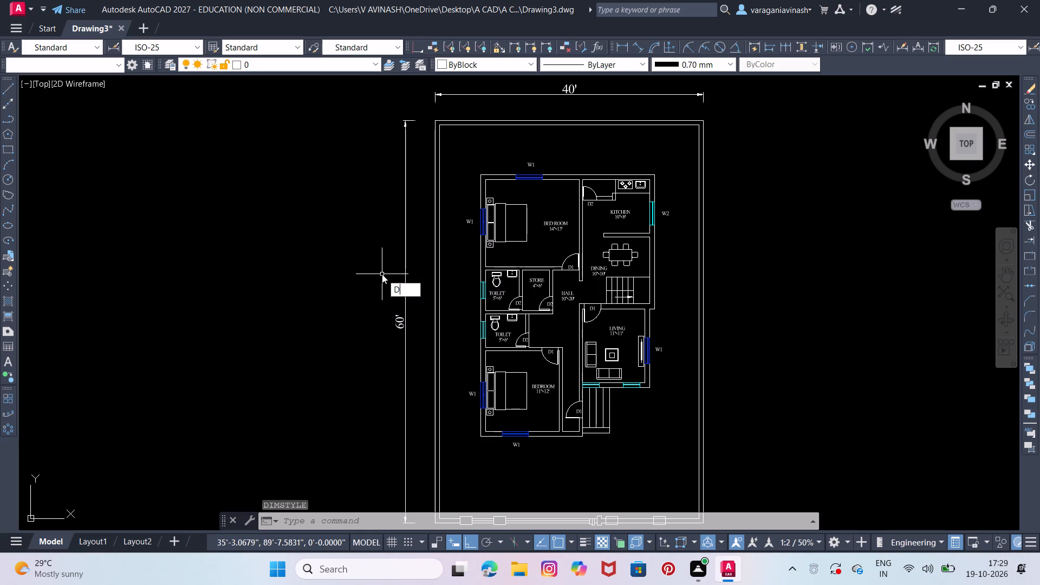
key(Return)
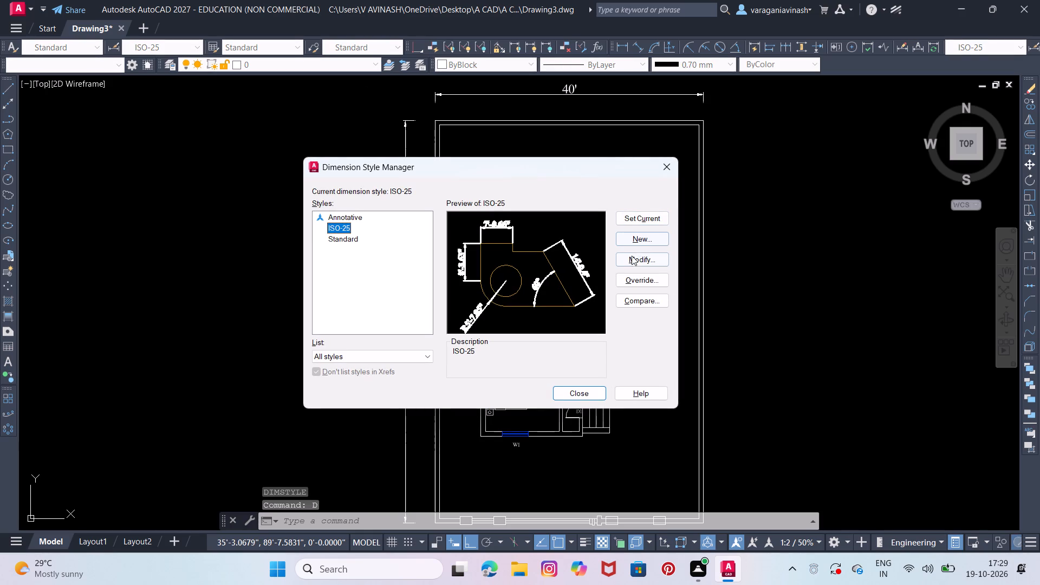
click(629, 258)
click(628, 258)
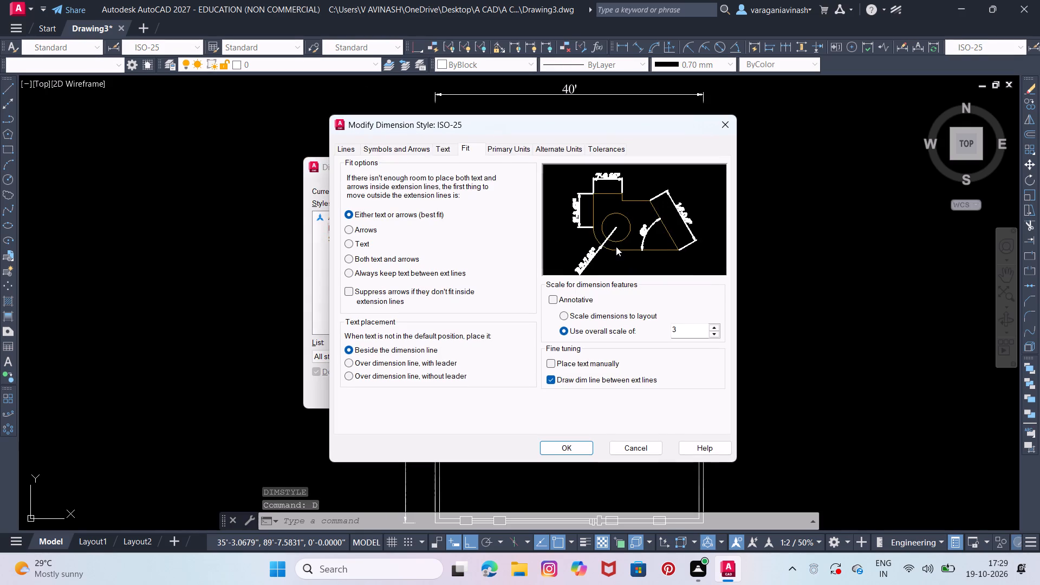
click(679, 329)
click(679, 329)
key(2)
key(Return)
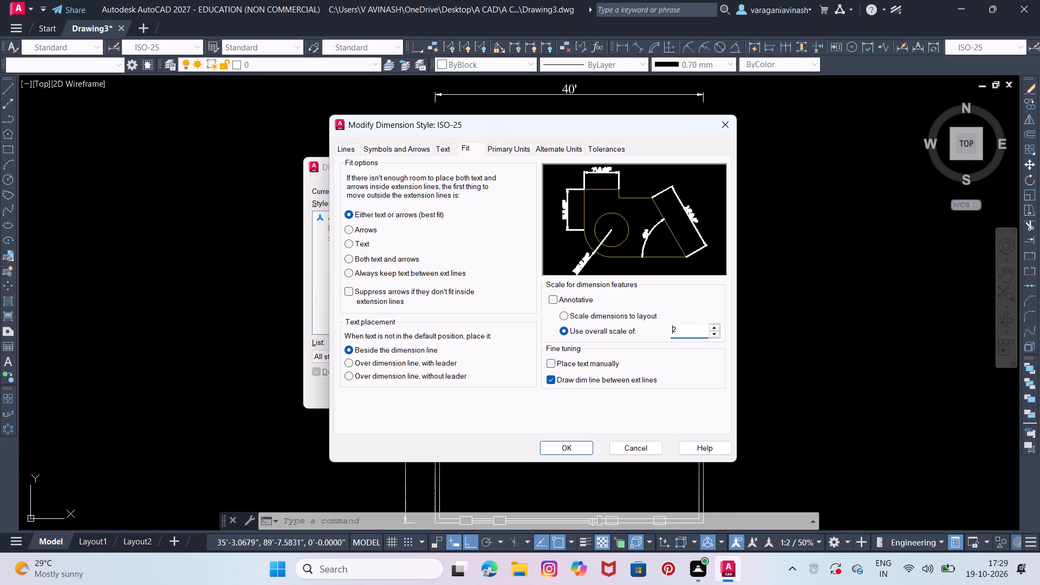
click(564, 441)
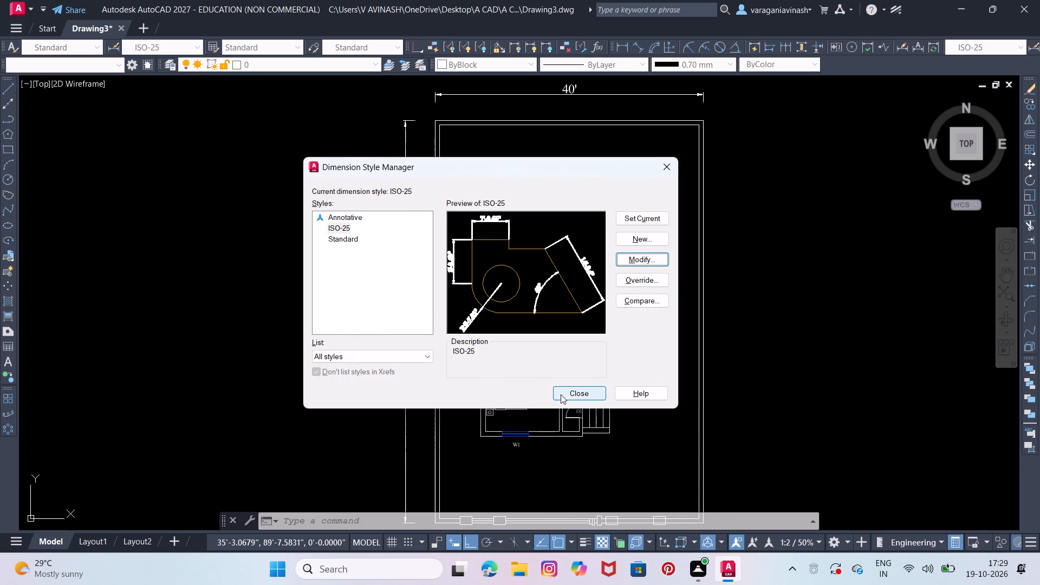
click(563, 394)
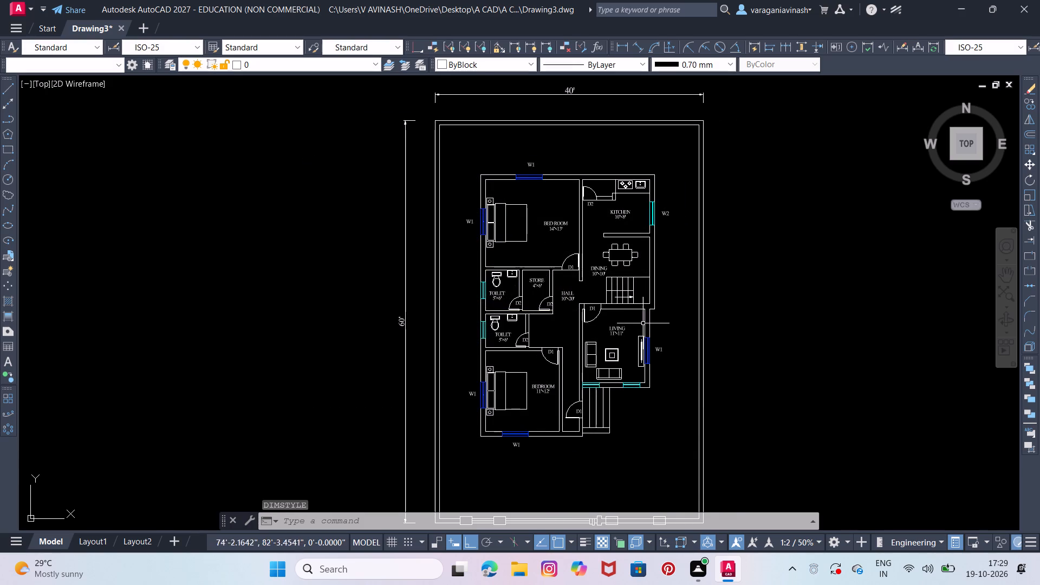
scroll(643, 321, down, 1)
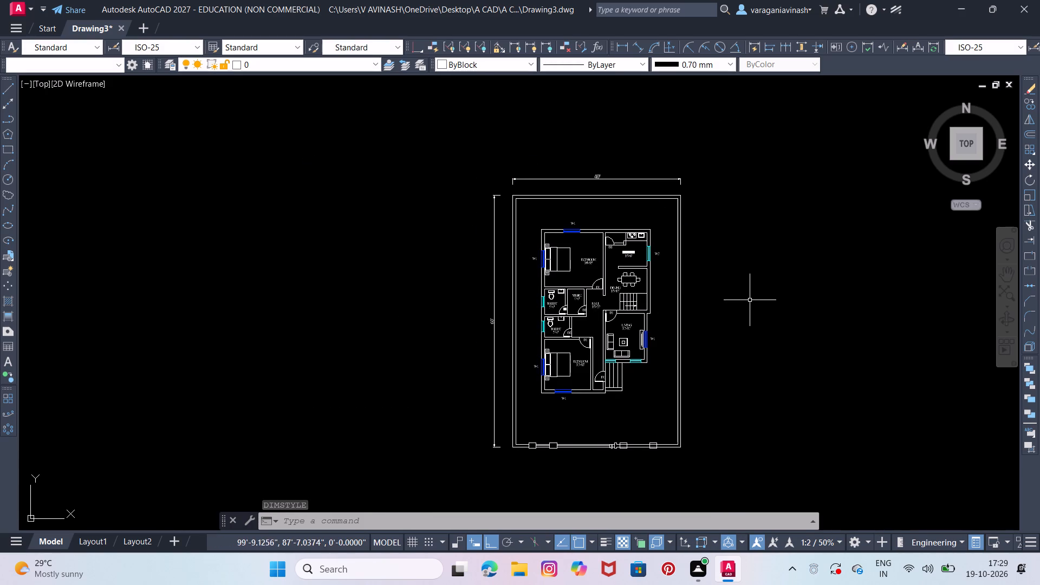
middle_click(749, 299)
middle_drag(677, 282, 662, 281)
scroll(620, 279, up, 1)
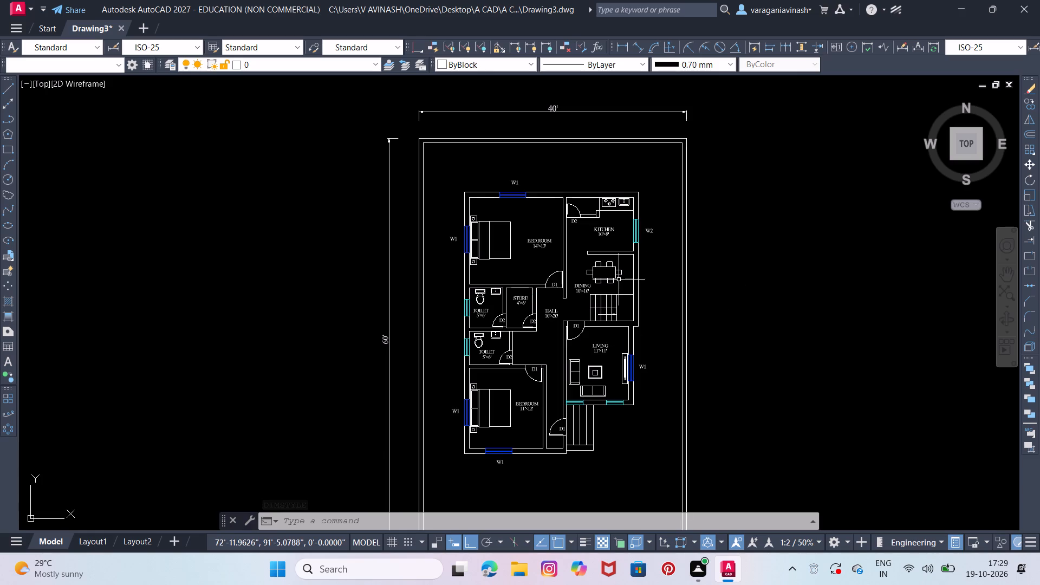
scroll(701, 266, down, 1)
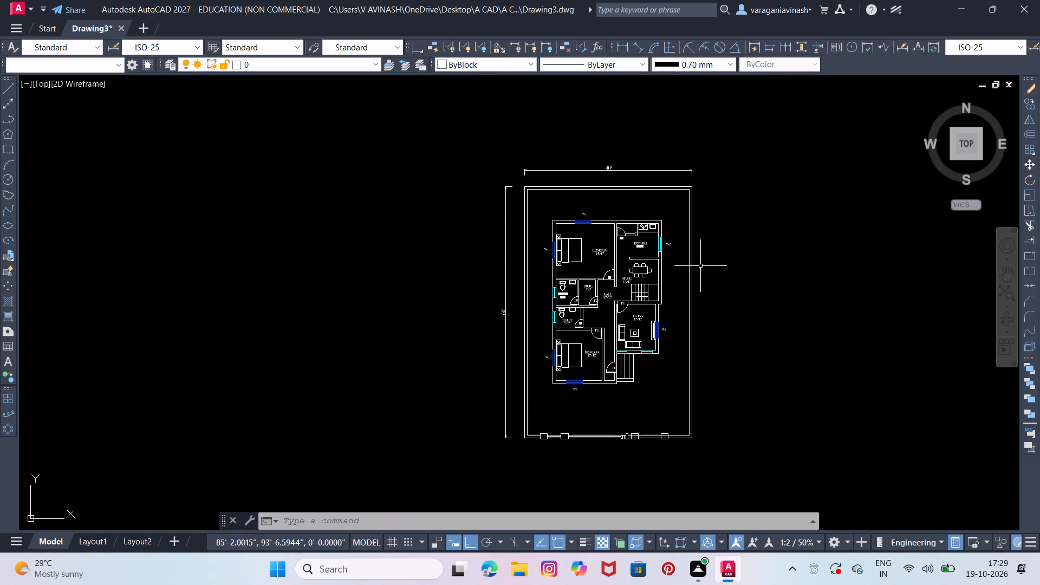
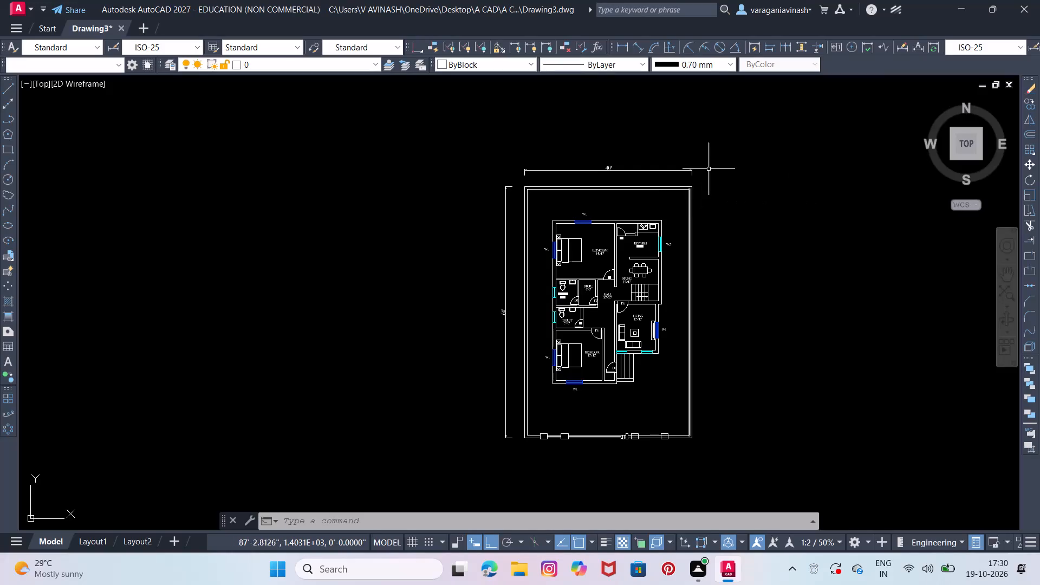
Start plotting the model with the Microsoft Print to PDF plotter and centre the plot on the A4 sheet.
text(PL)
click(744, 210)
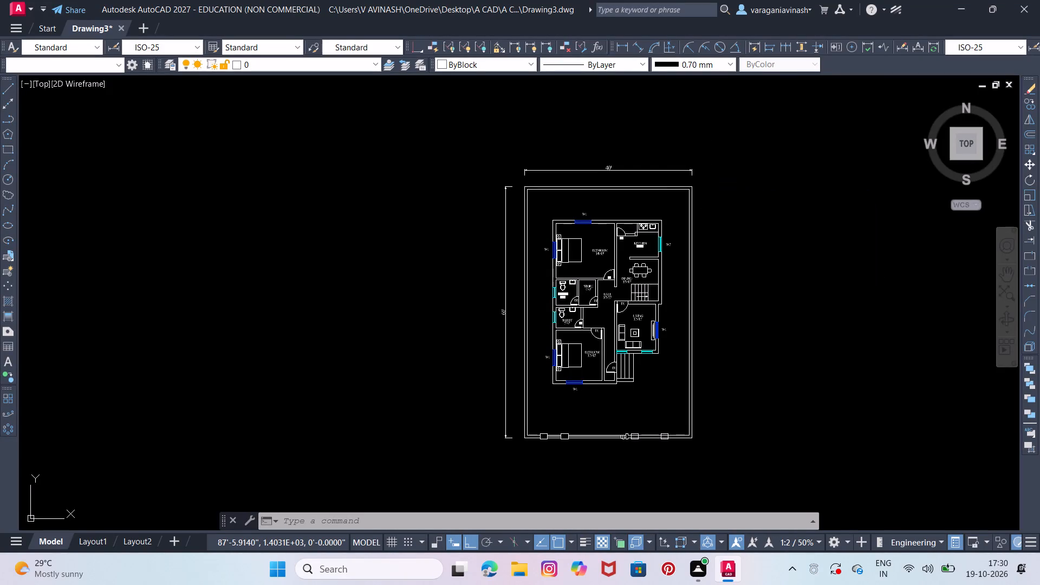
click(418, 185)
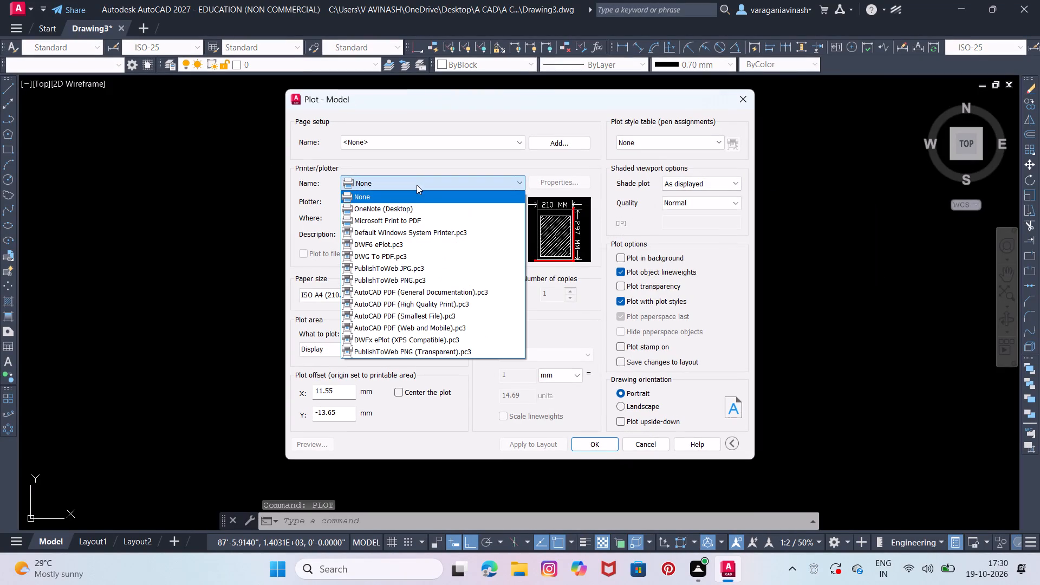
click(404, 222)
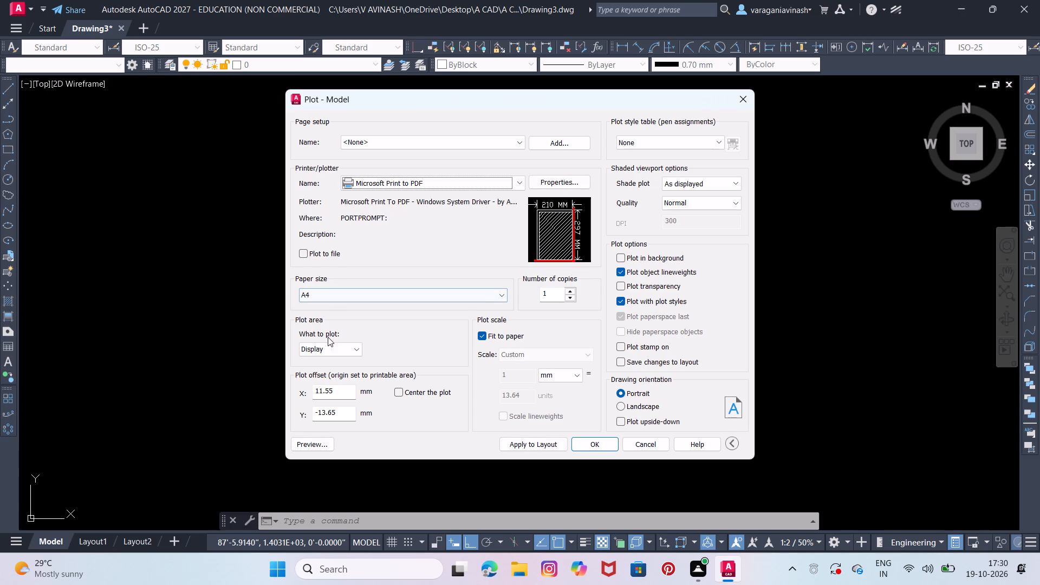
click(402, 392)
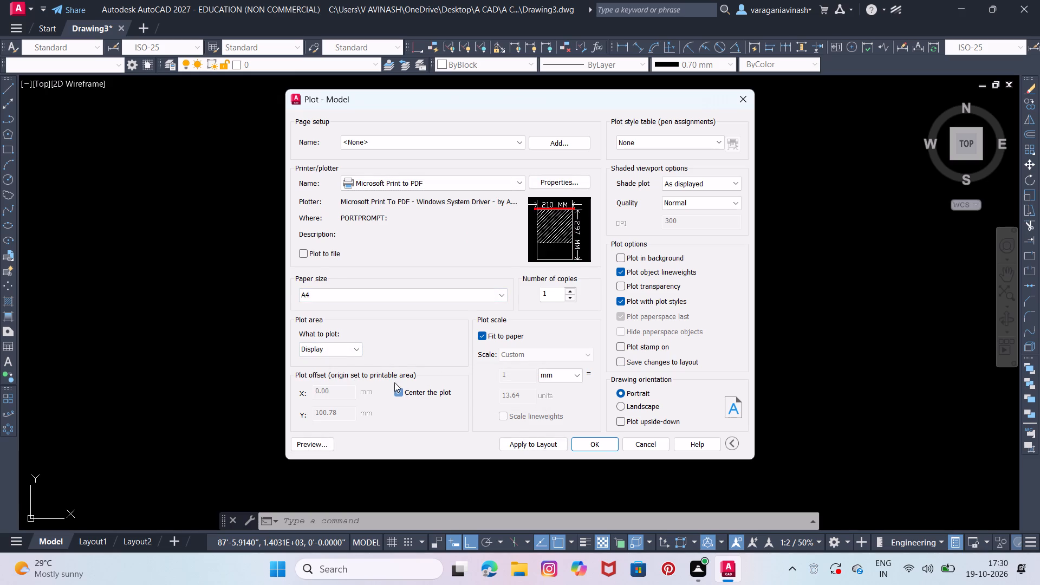
Set the plot area to a window enclosing the compound wall and its outer dimensions, and apply the settings to the layout.
click(344, 346)
click(336, 385)
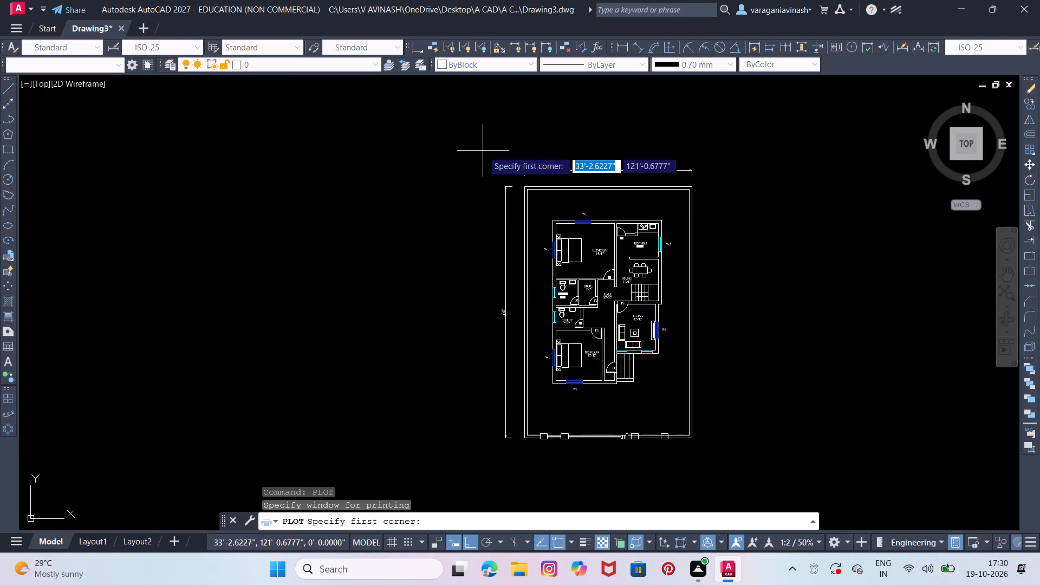
drag(482, 152, 734, 460)
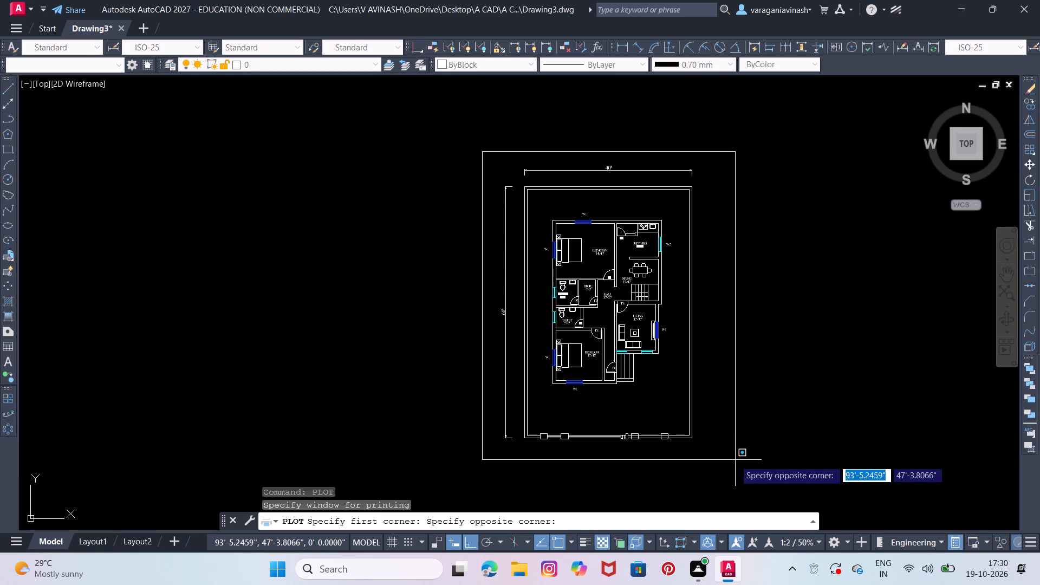
drag(734, 460, 732, 460)
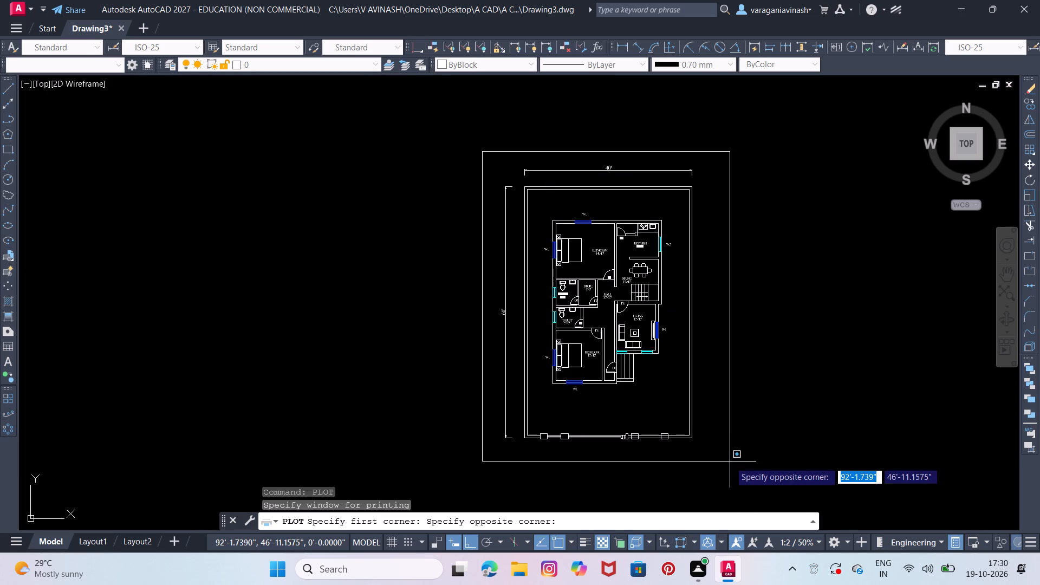
click(730, 461)
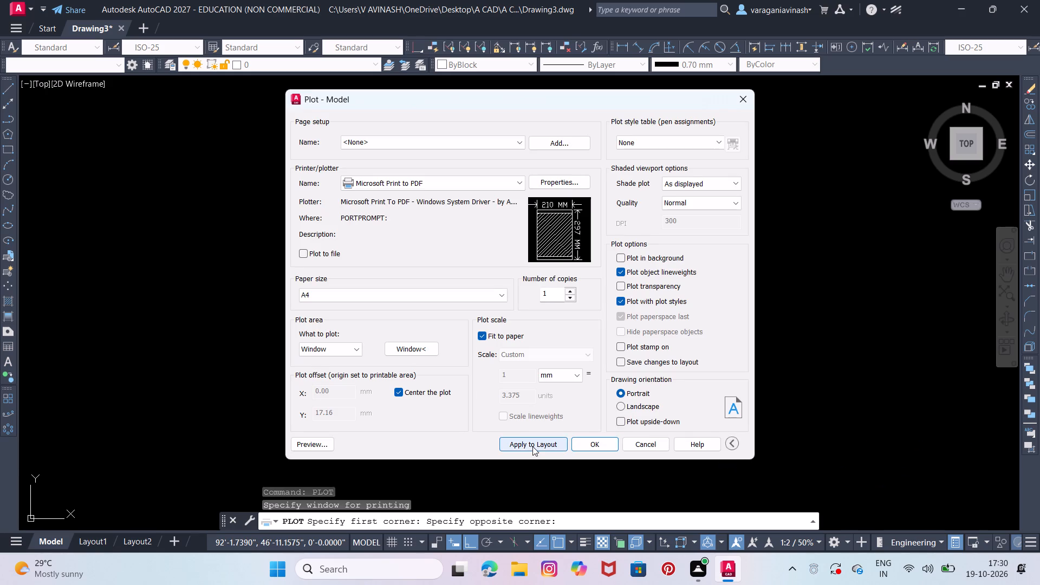
click(532, 446)
Preview the plot and examine the floor plan's room labels, line weights and placement on the sheet.
click(310, 447)
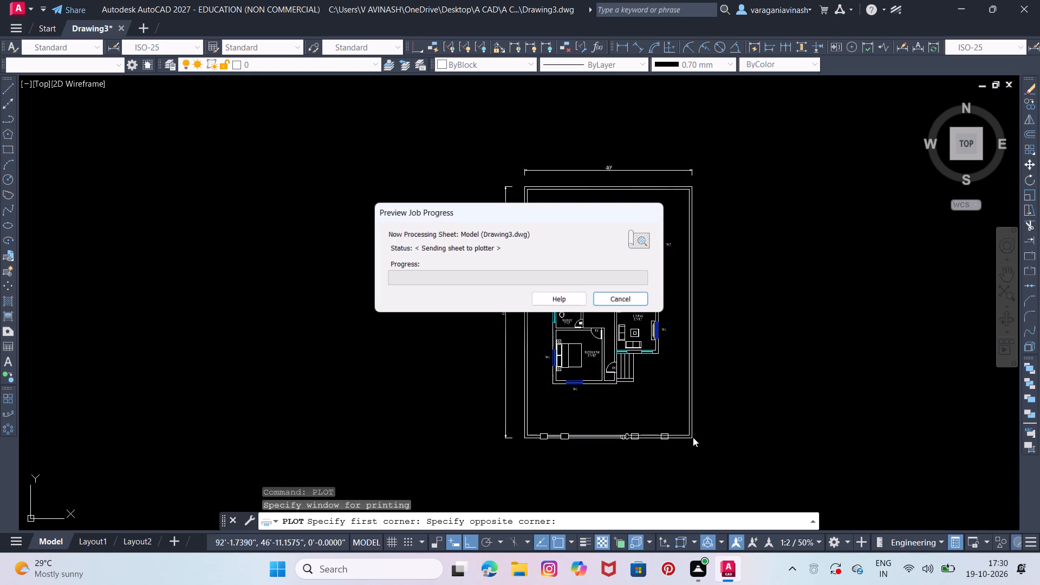
scroll(556, 282, up, 1)
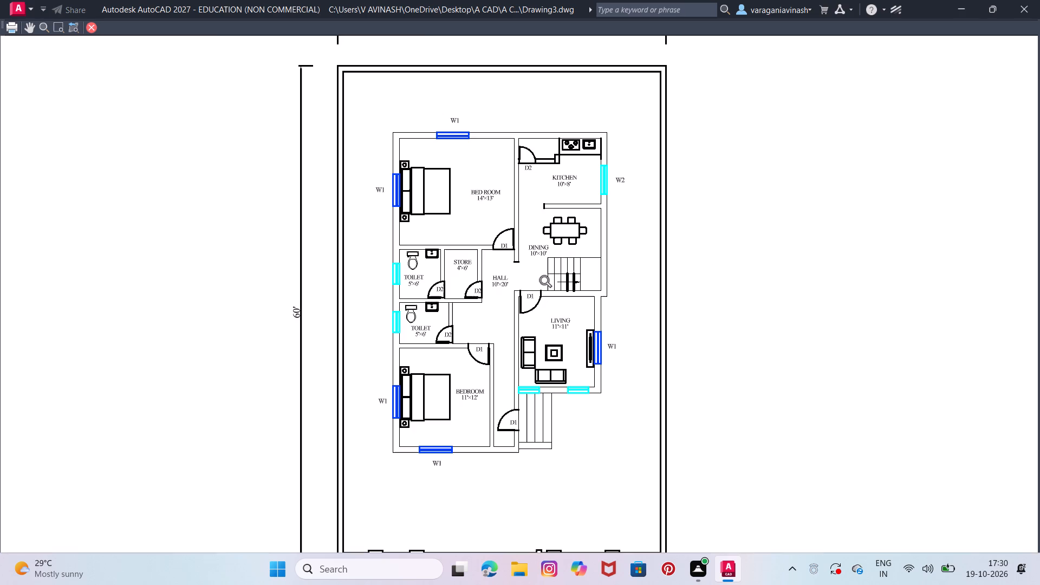
scroll(543, 281, up, 2)
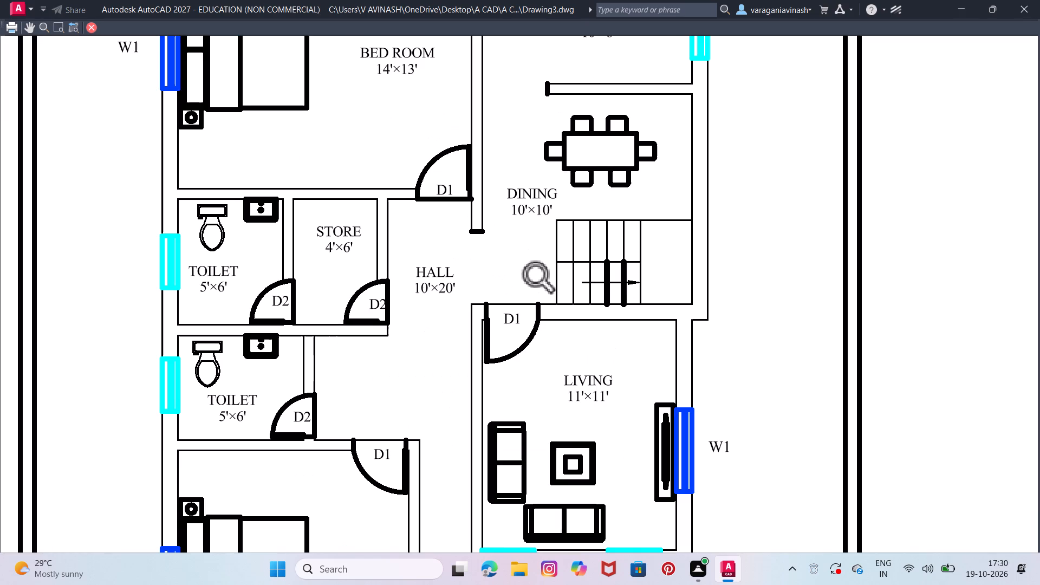
scroll(543, 281, down, 2)
scroll(695, 295, down, 1)
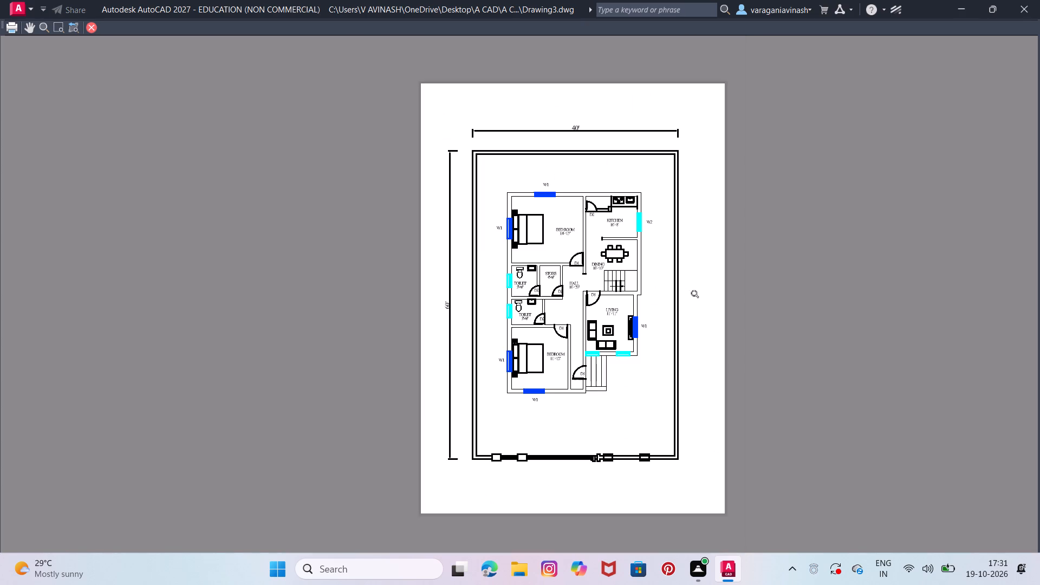
scroll(756, 289, up, 1)
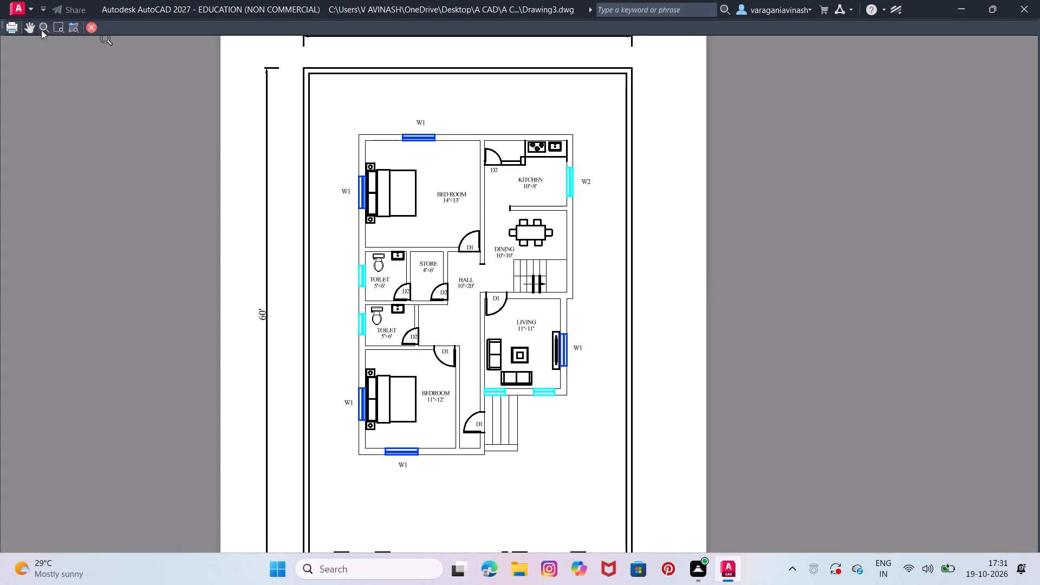
key(Escape)
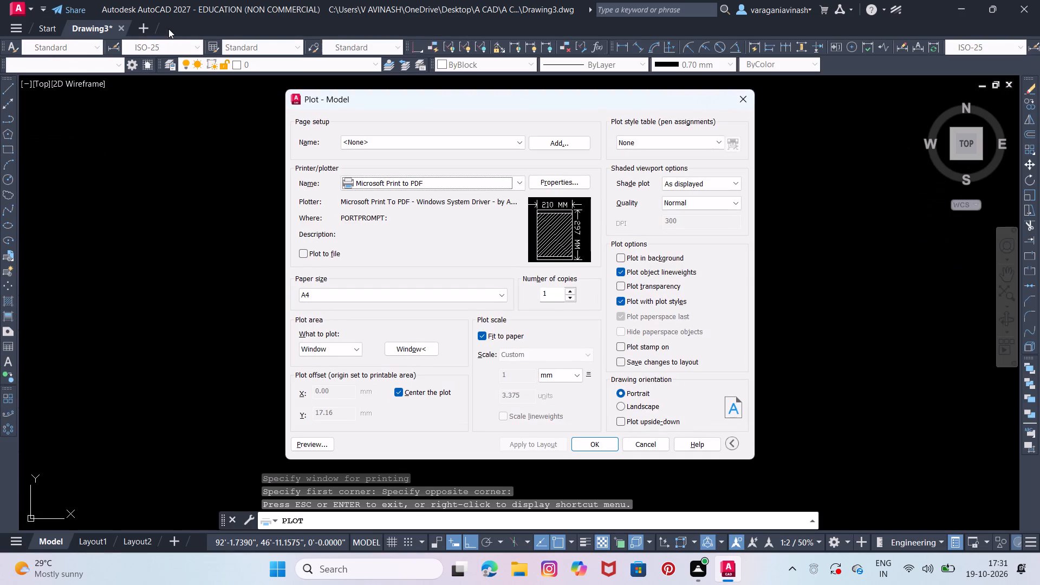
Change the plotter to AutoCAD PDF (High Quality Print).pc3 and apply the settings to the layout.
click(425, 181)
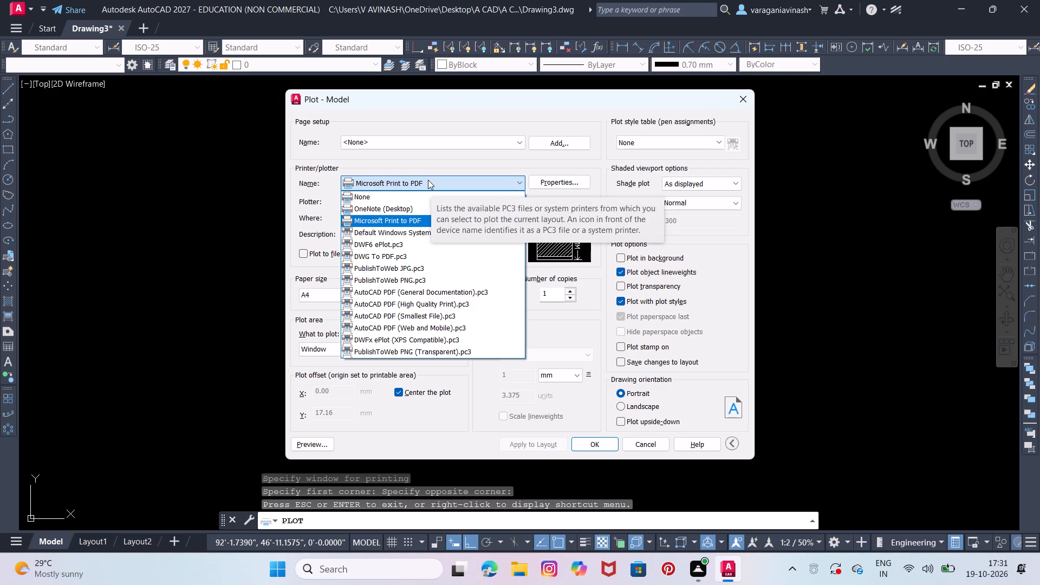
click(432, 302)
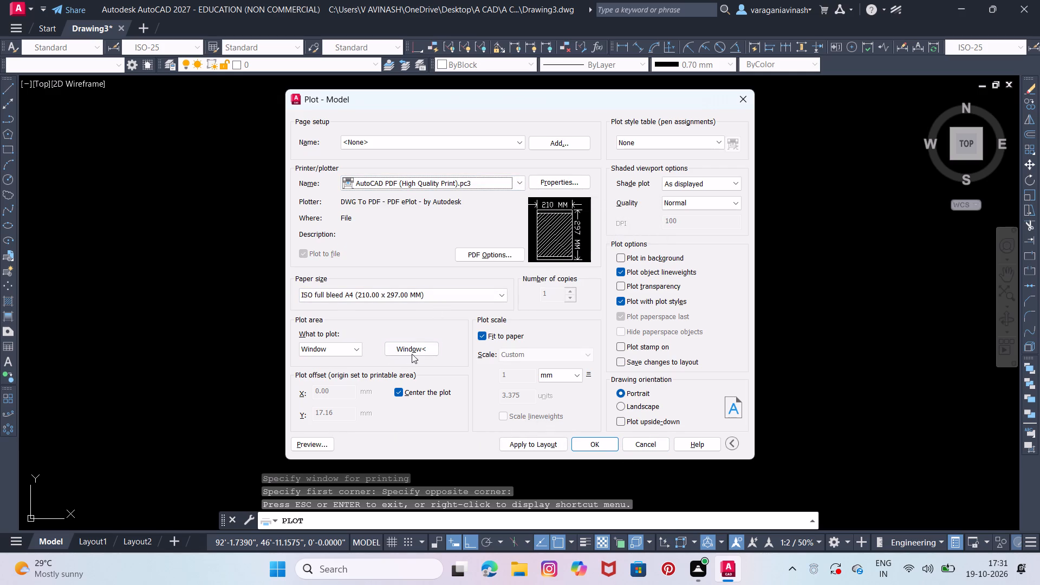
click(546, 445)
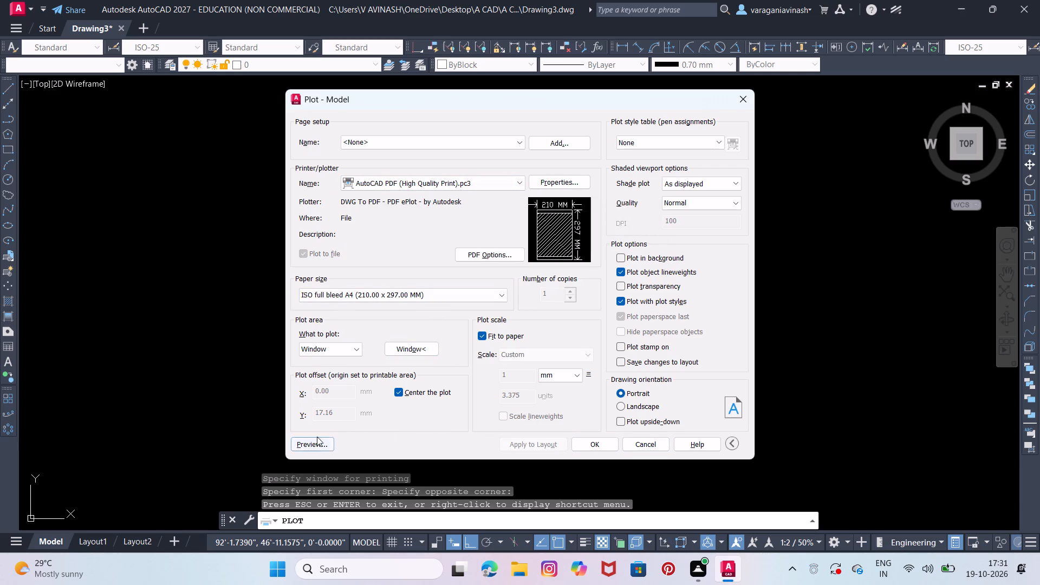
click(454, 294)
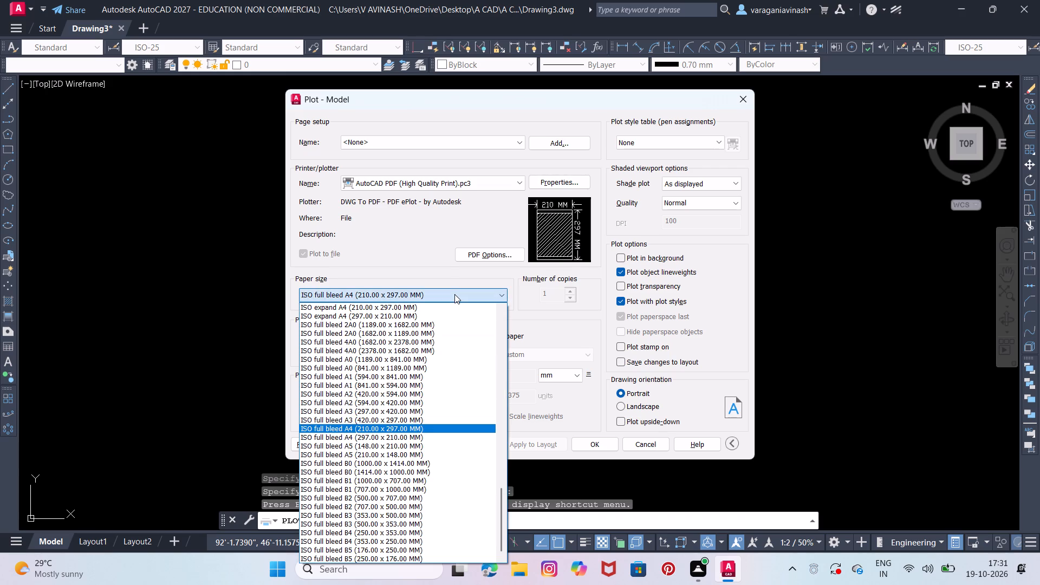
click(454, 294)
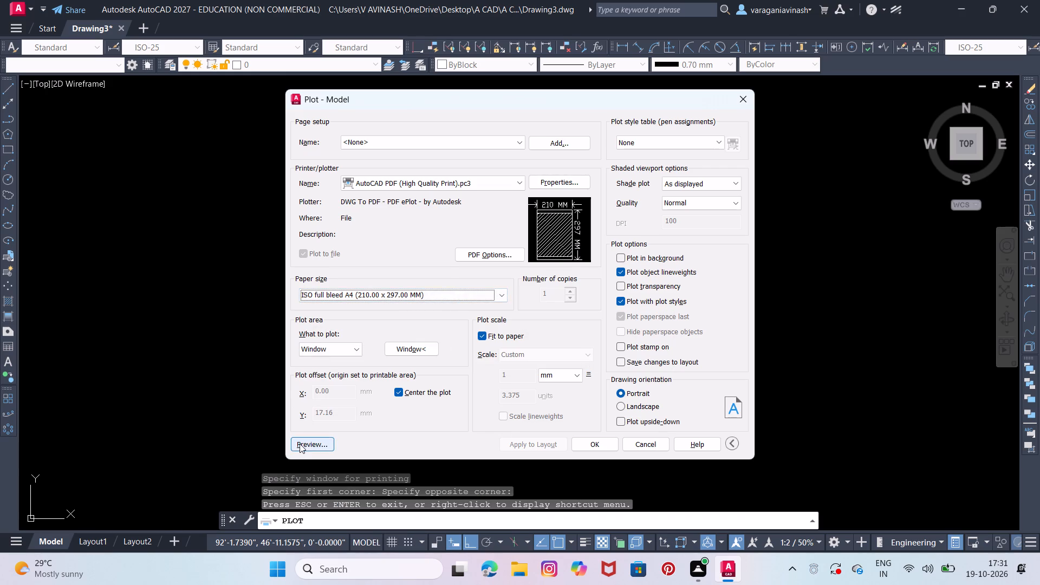
Preview the high-quality PDF plot and inspect the bedroom and kitchen area and the whole sheet.
click(300, 444)
scroll(528, 226, up, 1)
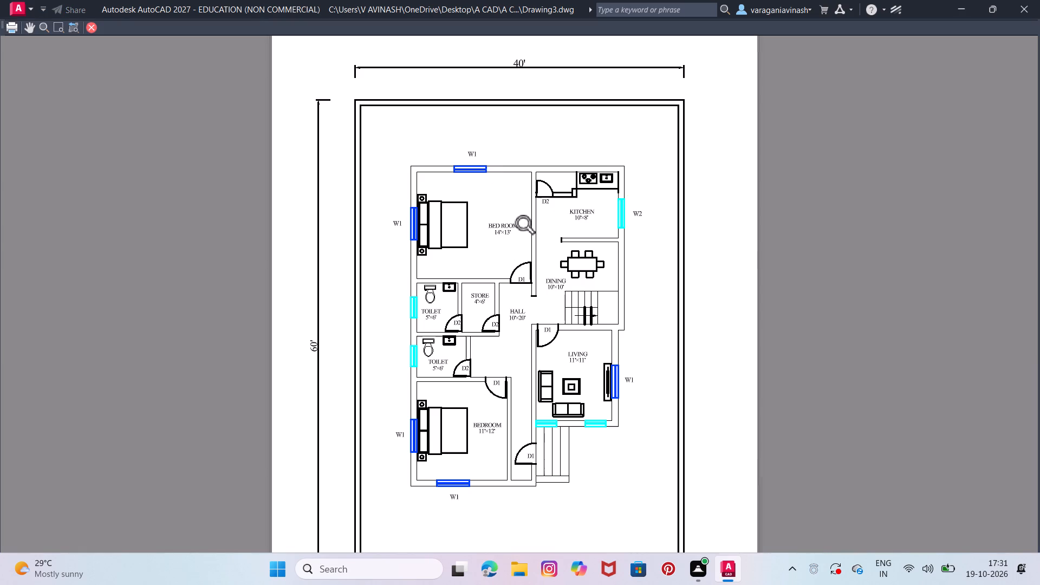
scroll(528, 226, up, 2)
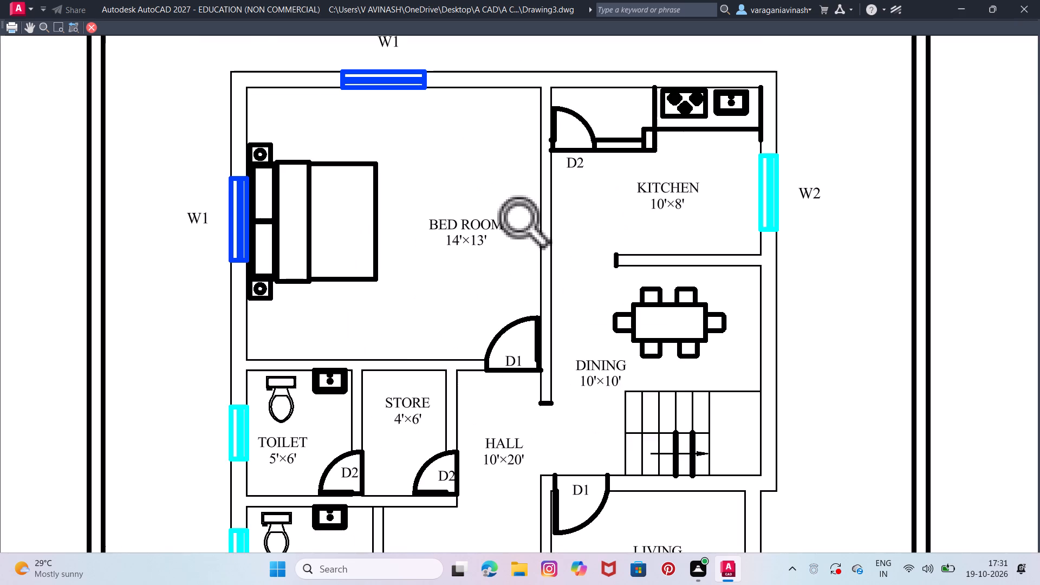
scroll(528, 226, down, 2)
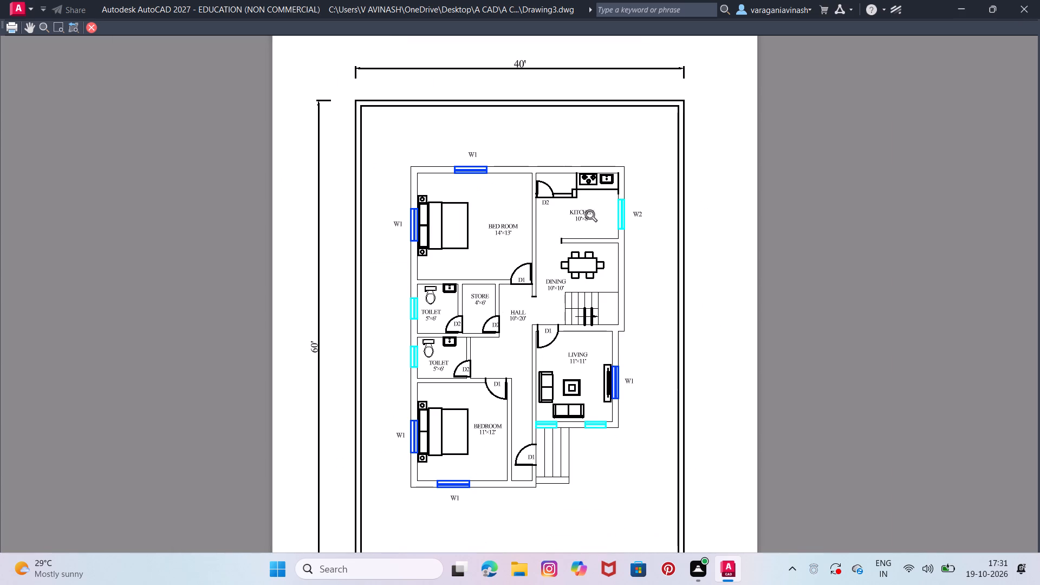
click(593, 217)
drag(593, 217, 595, 297)
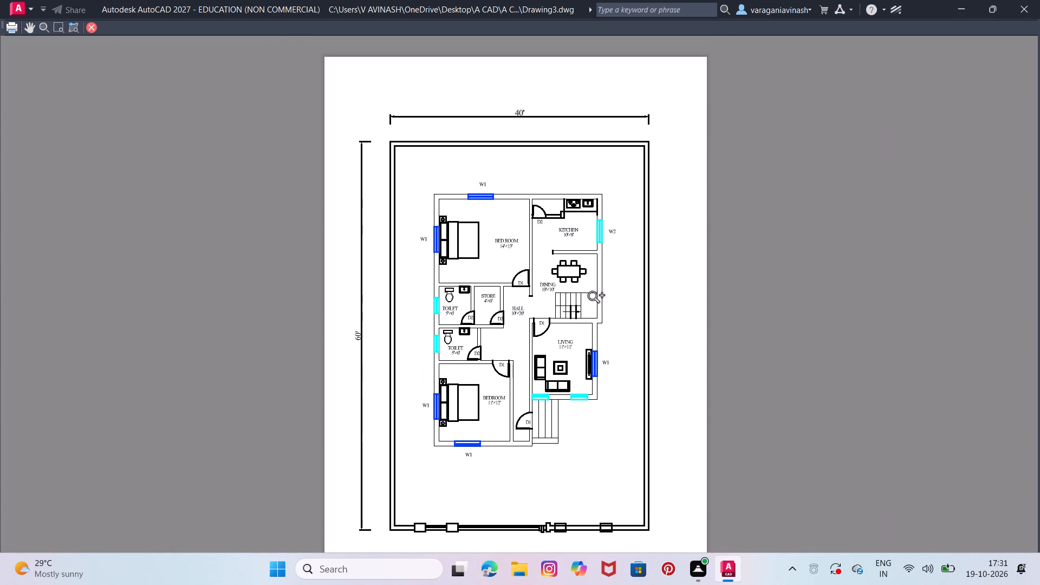
drag(595, 297, 596, 302)
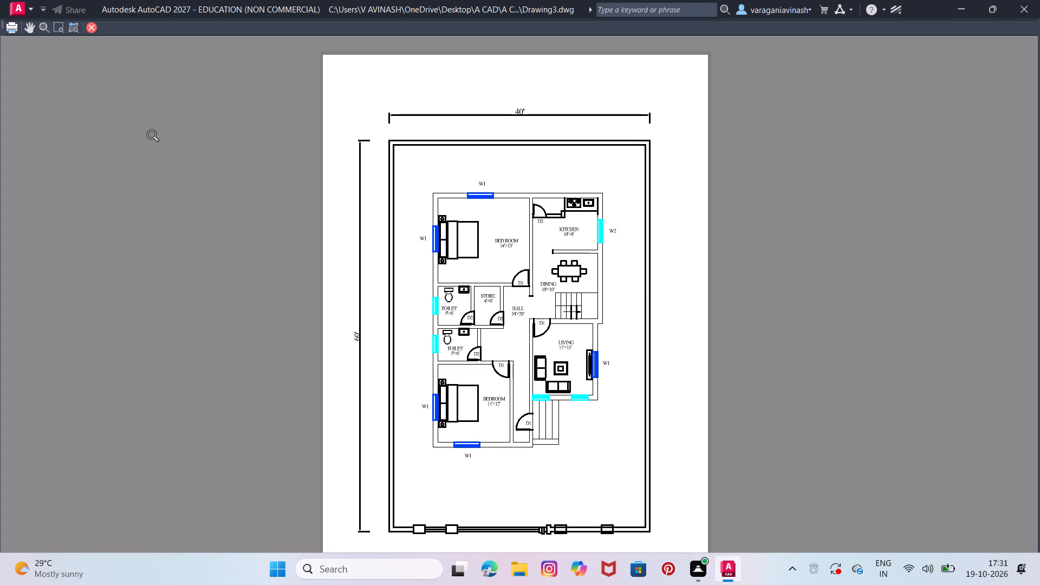
key(Escape)
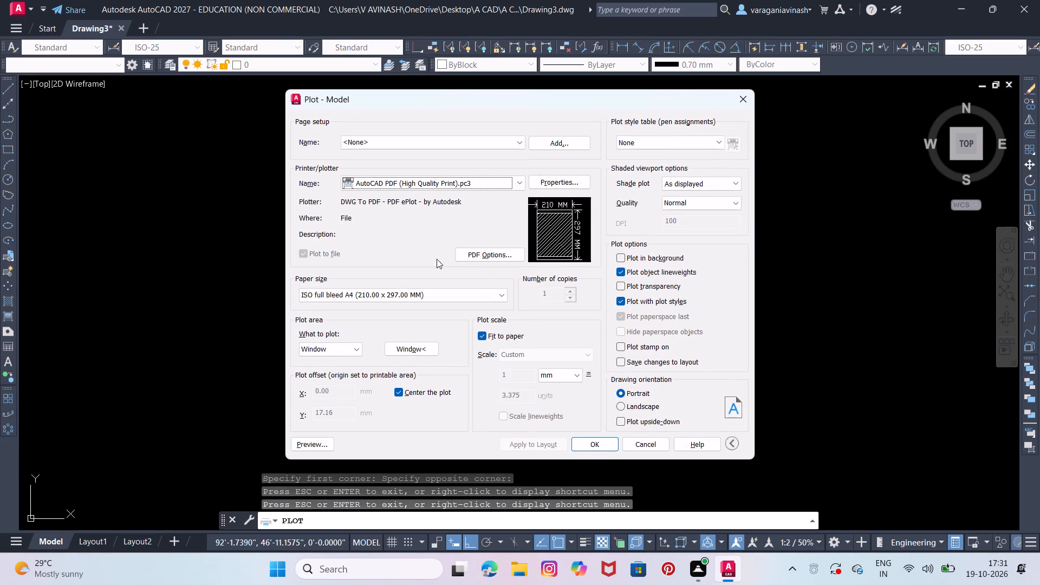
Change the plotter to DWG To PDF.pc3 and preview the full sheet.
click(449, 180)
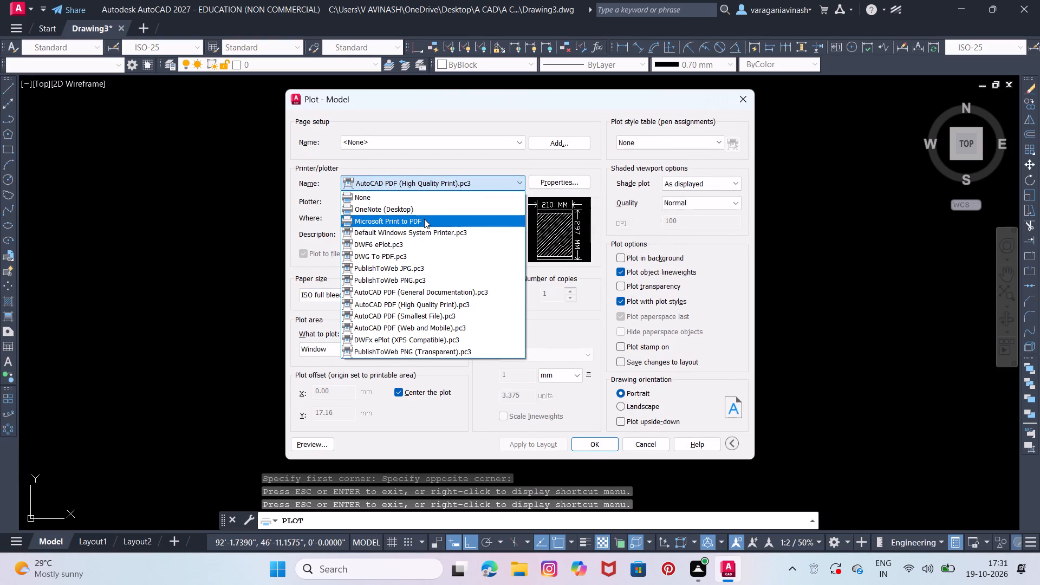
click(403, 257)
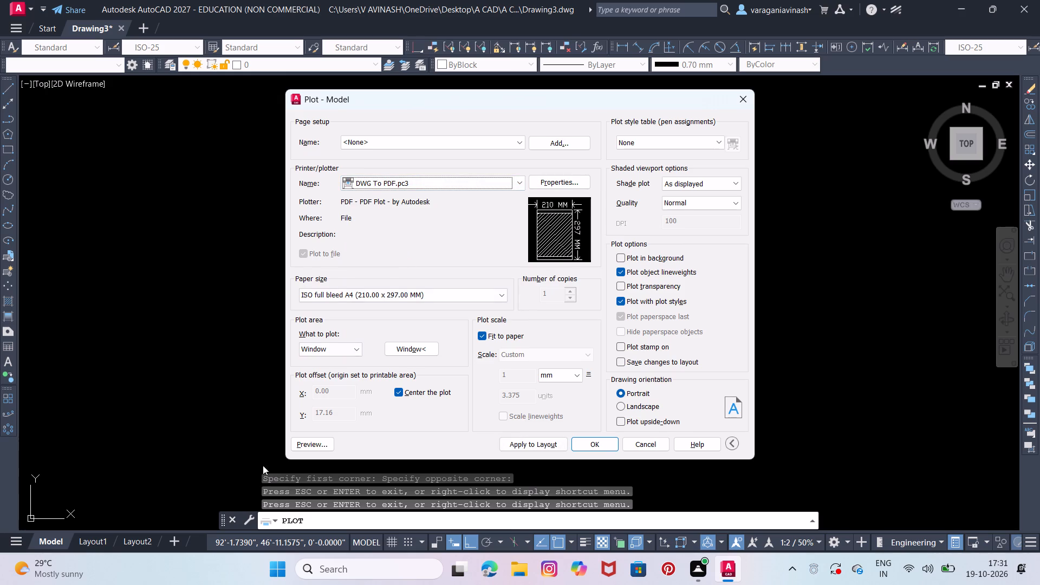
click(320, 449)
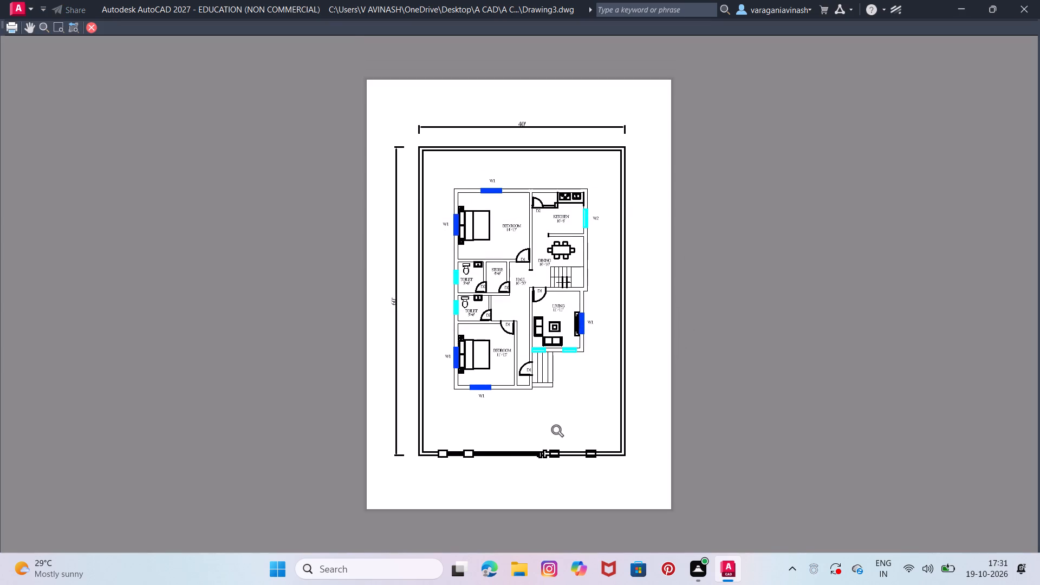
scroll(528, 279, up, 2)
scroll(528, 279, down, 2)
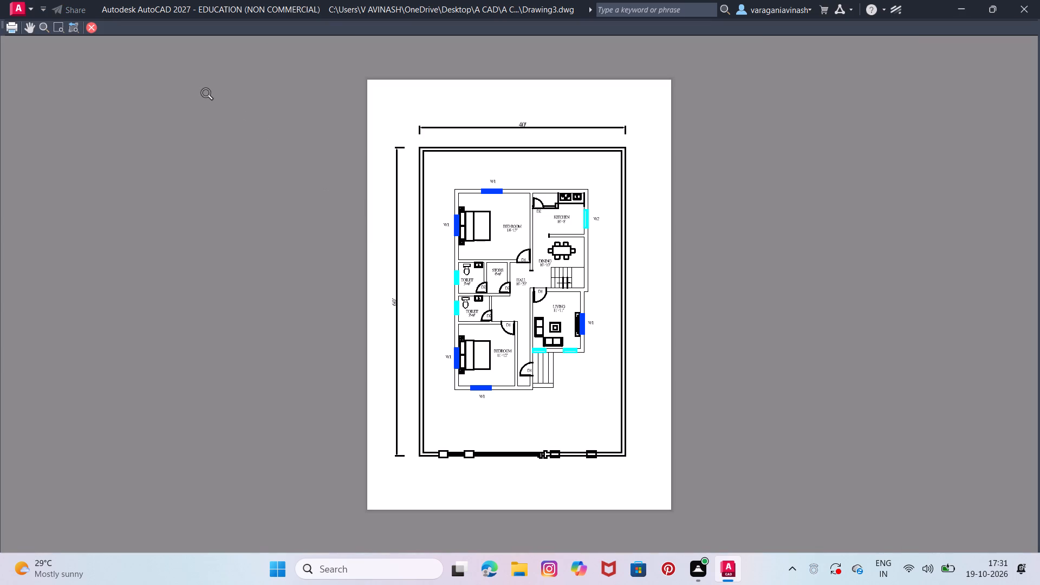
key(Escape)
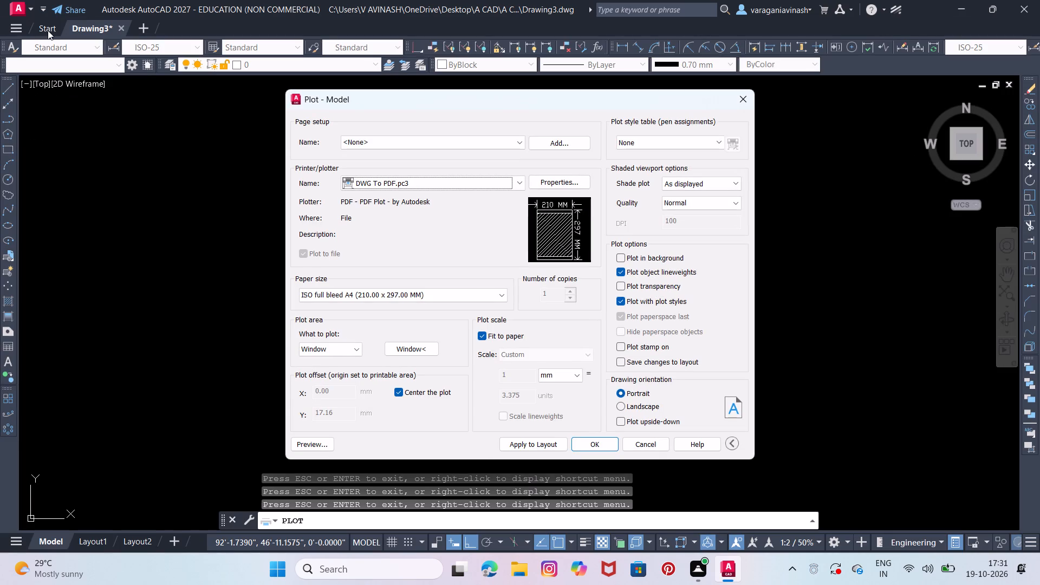
Set the plotter to Microsoft Print to PDF, enable plotting to file and apply the settings to the layout.
click(381, 183)
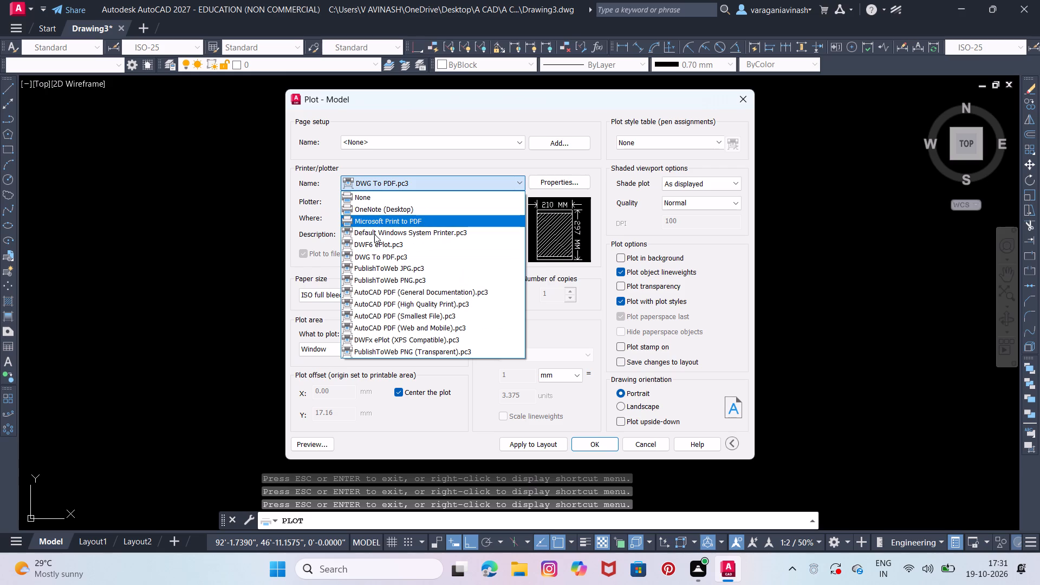
click(380, 225)
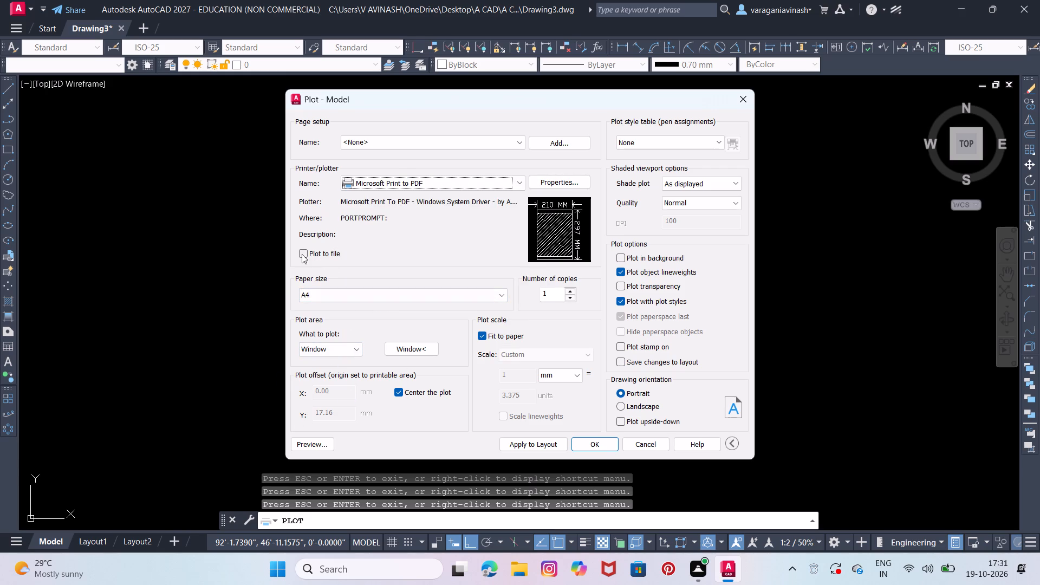
click(302, 254)
click(532, 448)
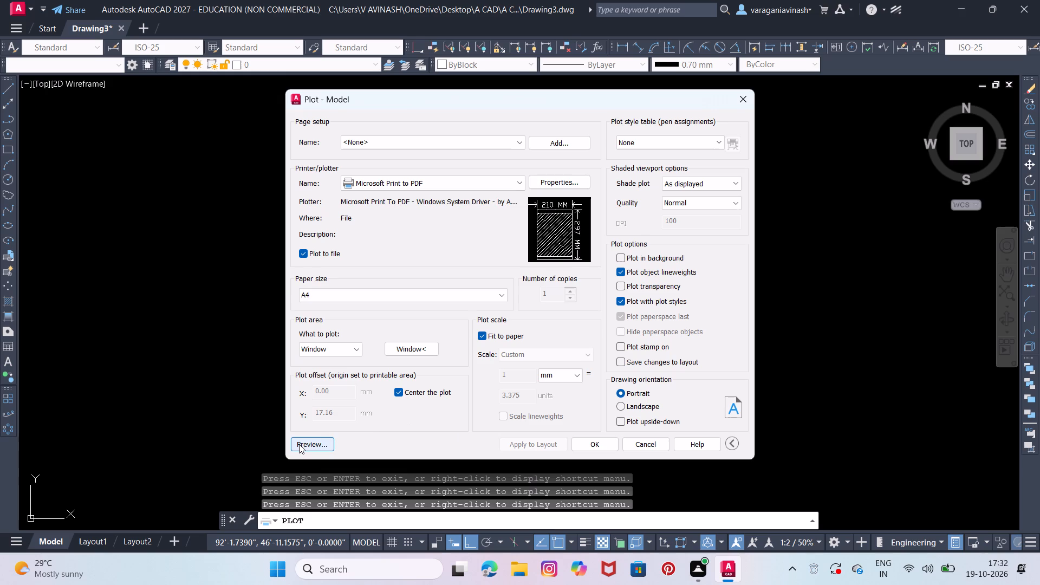
Preview the Microsoft Print to PDF plot and inspect the plan on the sheet.
click(299, 444)
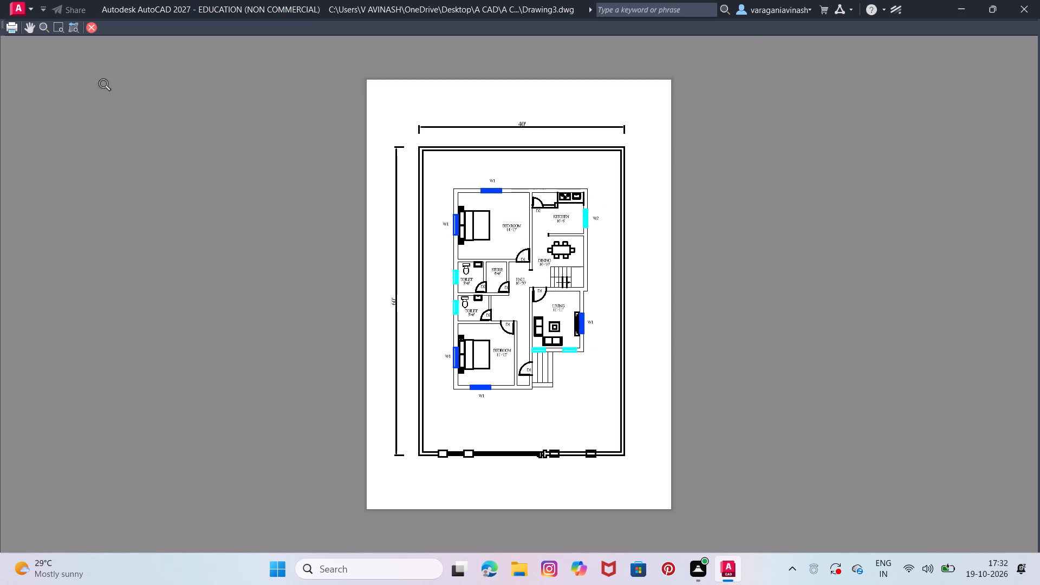
scroll(538, 177, up, 1)
scroll(492, 151, down, 1)
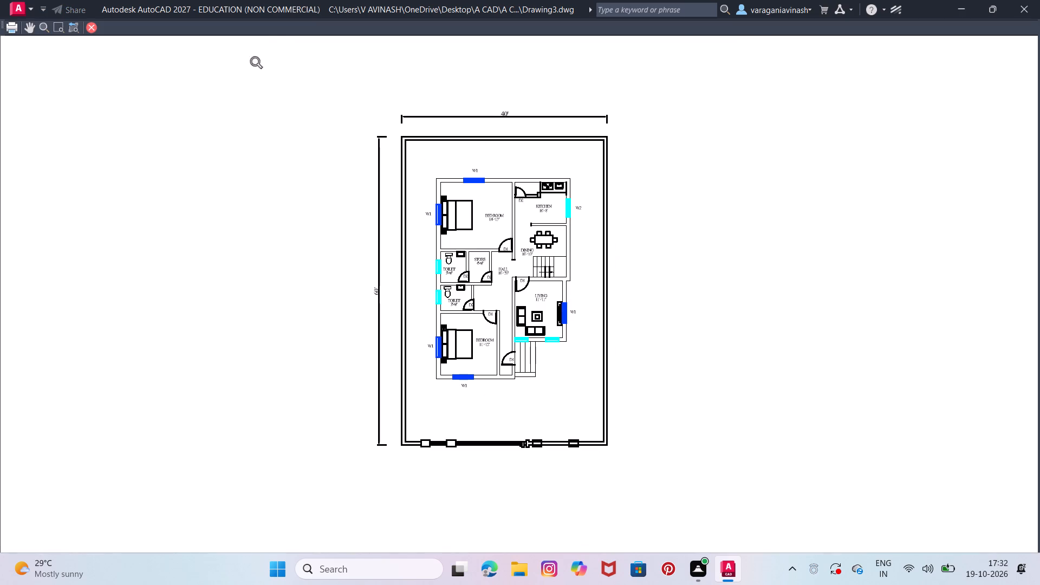
Plot from the preview and open the A CAD INTERSHIP folder, inside the Desktop's A CAD folder, as the save location.
click(15, 29)
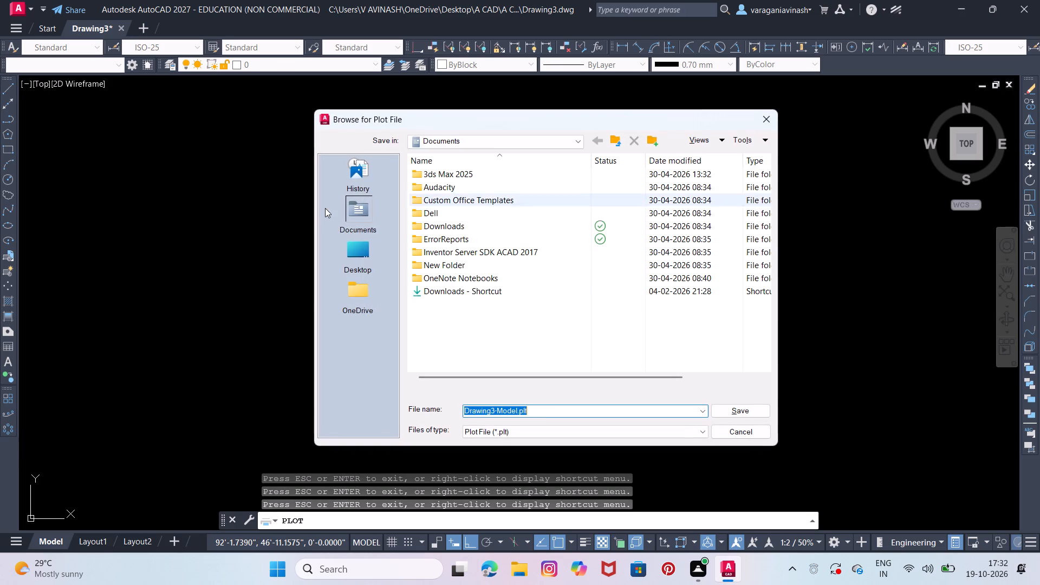
double_click(363, 258)
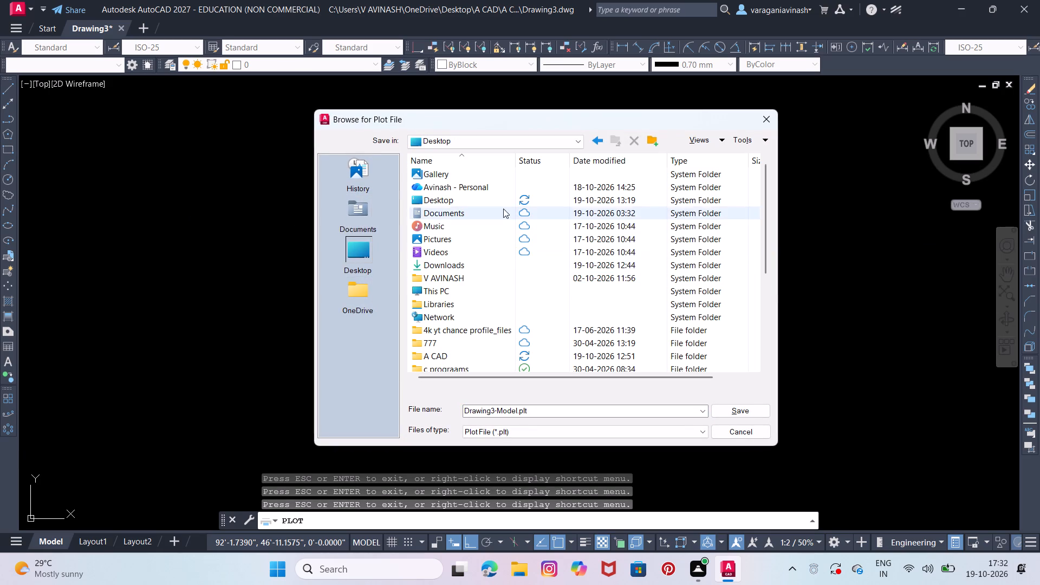
double_click(476, 357)
double_click(492, 196)
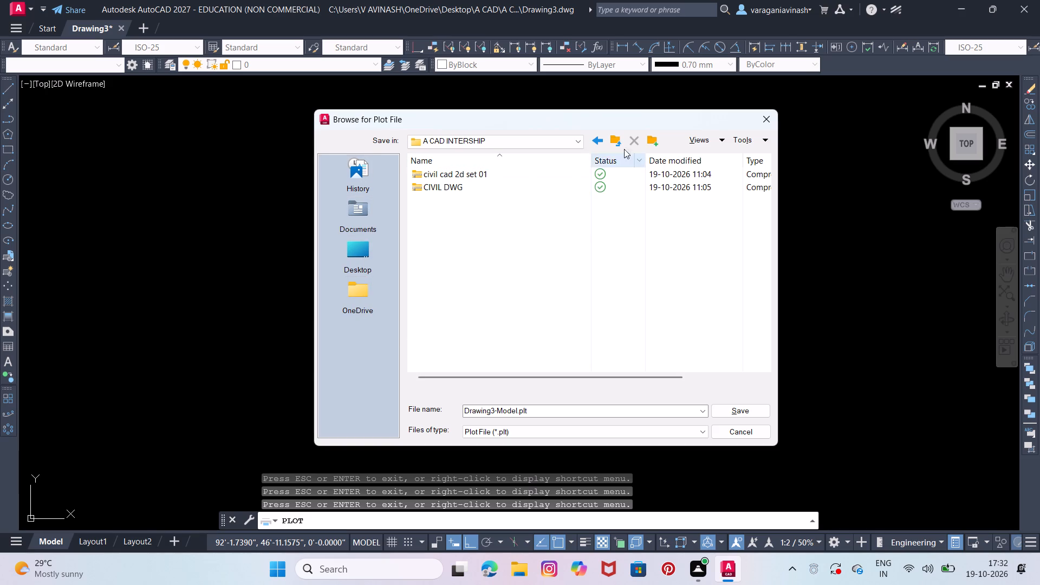
Browse the Desktop's A CAD folder and its A CAD INTERSHIP, New folder and A CAD subfolders to check possible save locations.
click(597, 143)
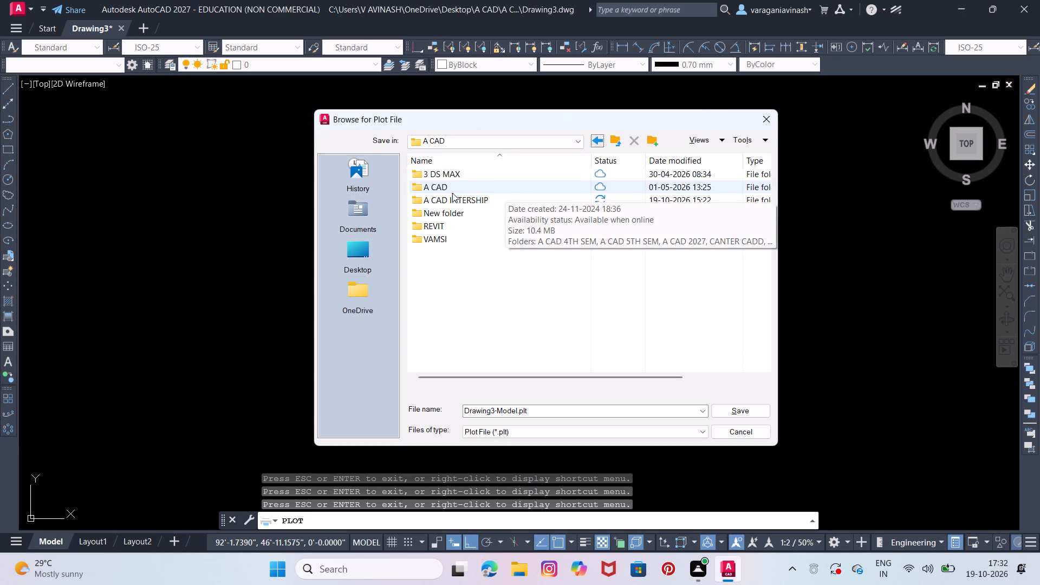
double_click(440, 201)
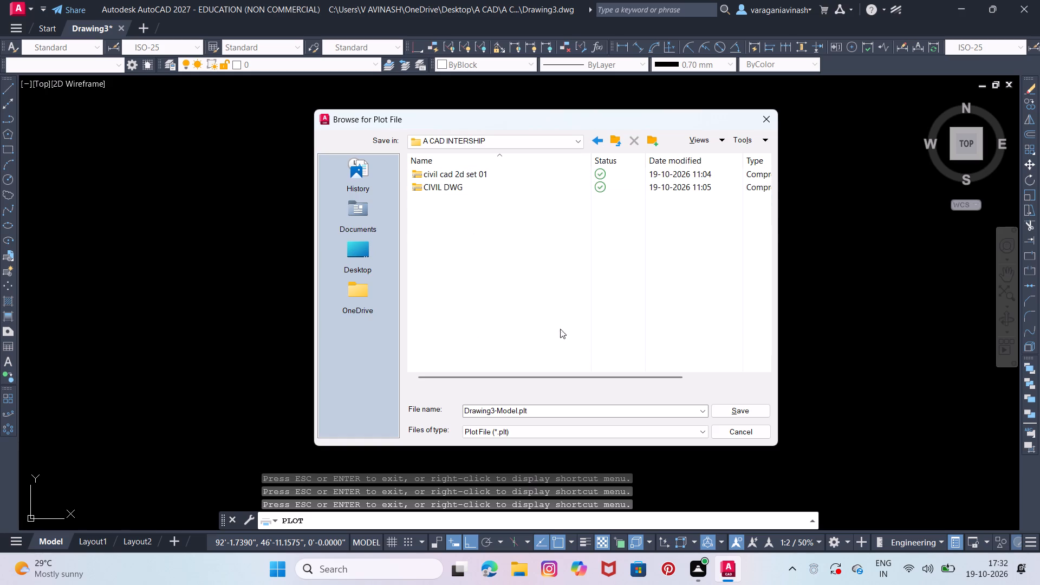
triple_click(573, 319)
click(573, 319)
double_click(356, 264)
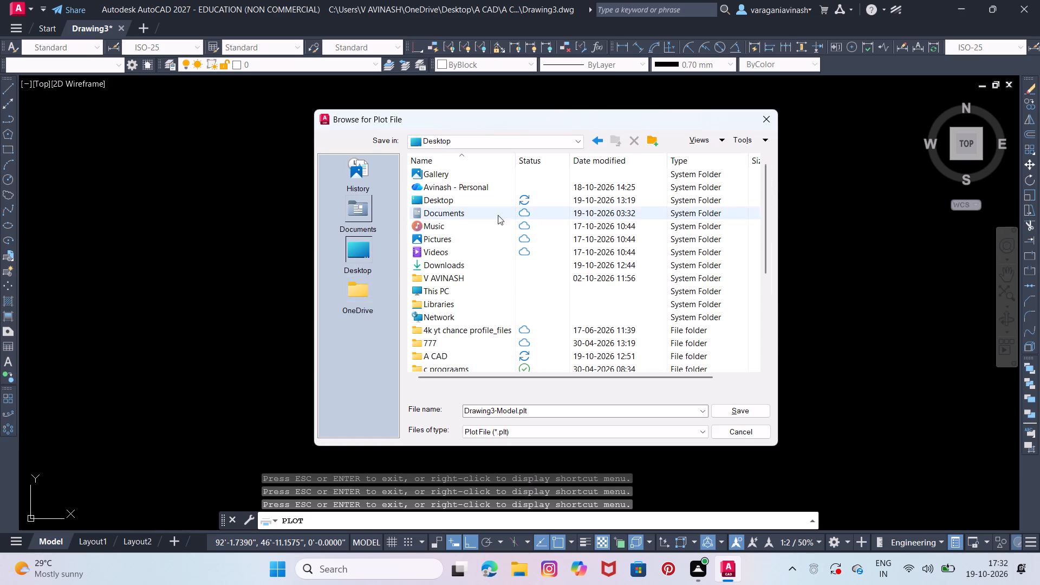
double_click(447, 354)
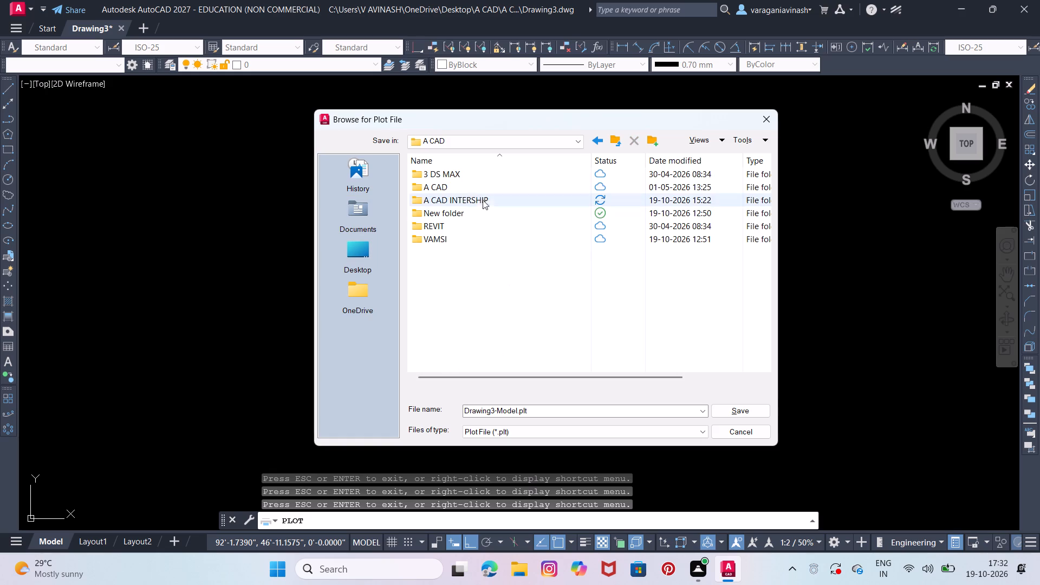
double_click(453, 216)
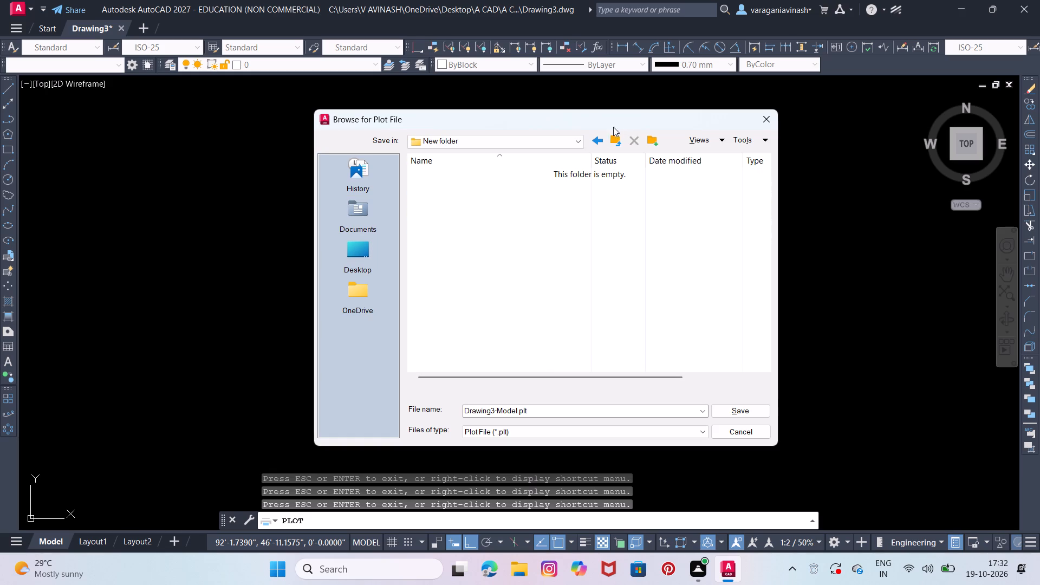
click(597, 142)
click(459, 197)
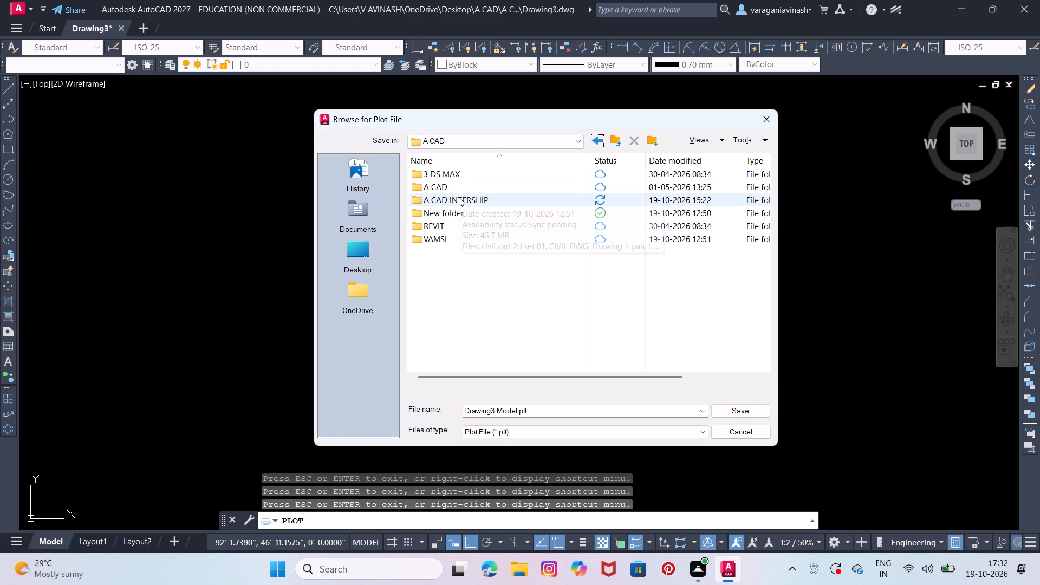
click(463, 186)
double_click(458, 200)
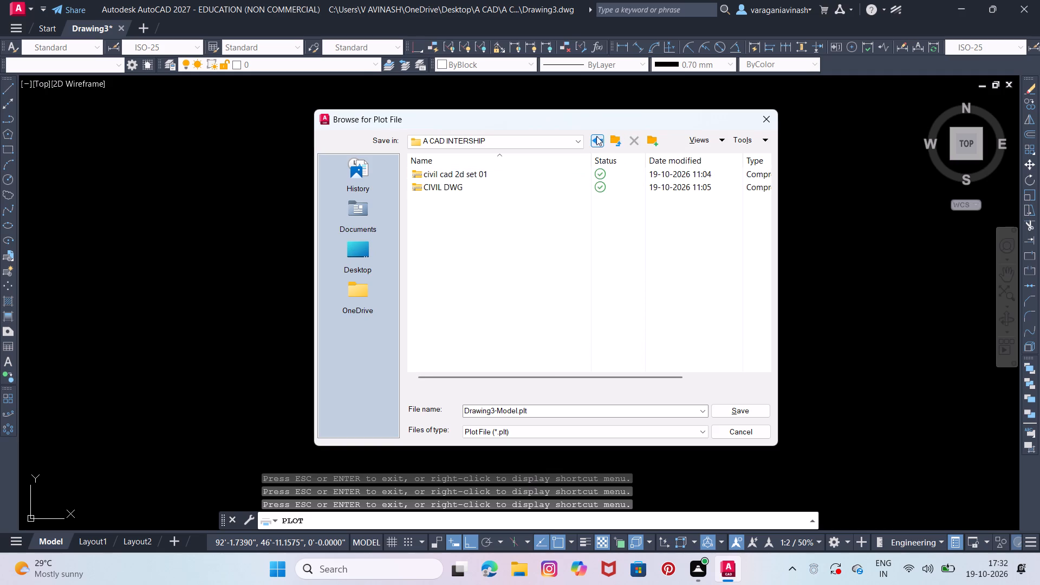
click(596, 136)
double_click(458, 186)
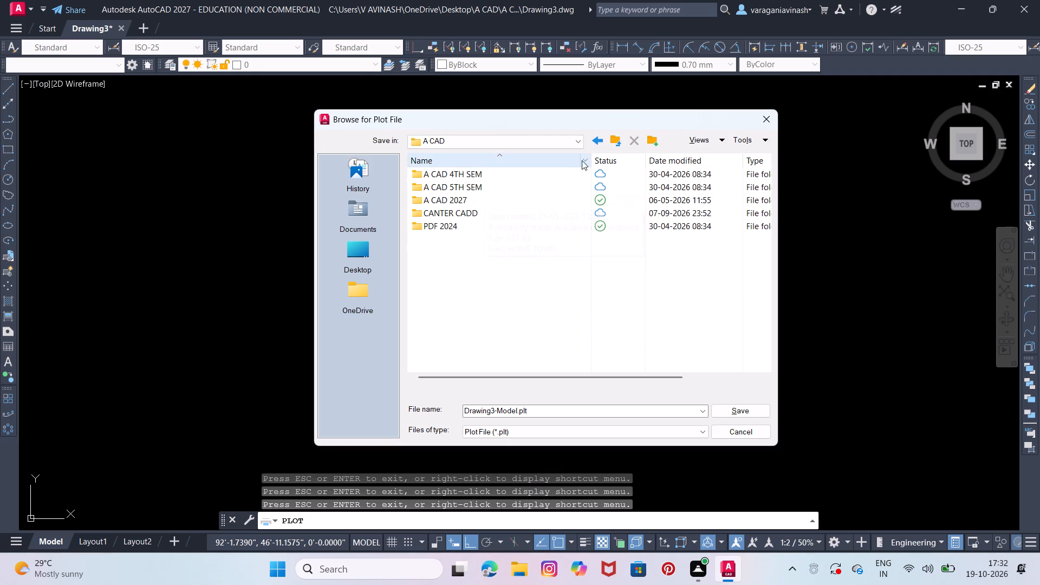
click(596, 142)
Save the plot file as Drawing3-Model.plt in the A CAD INTERSHIP folder and dismiss the plot notification.
double_click(464, 203)
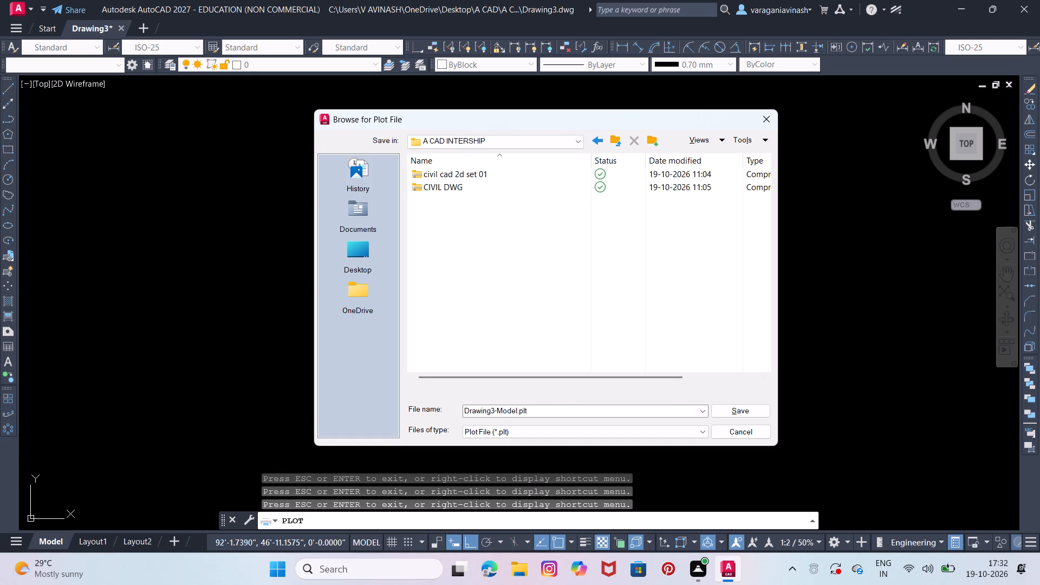
click(750, 411)
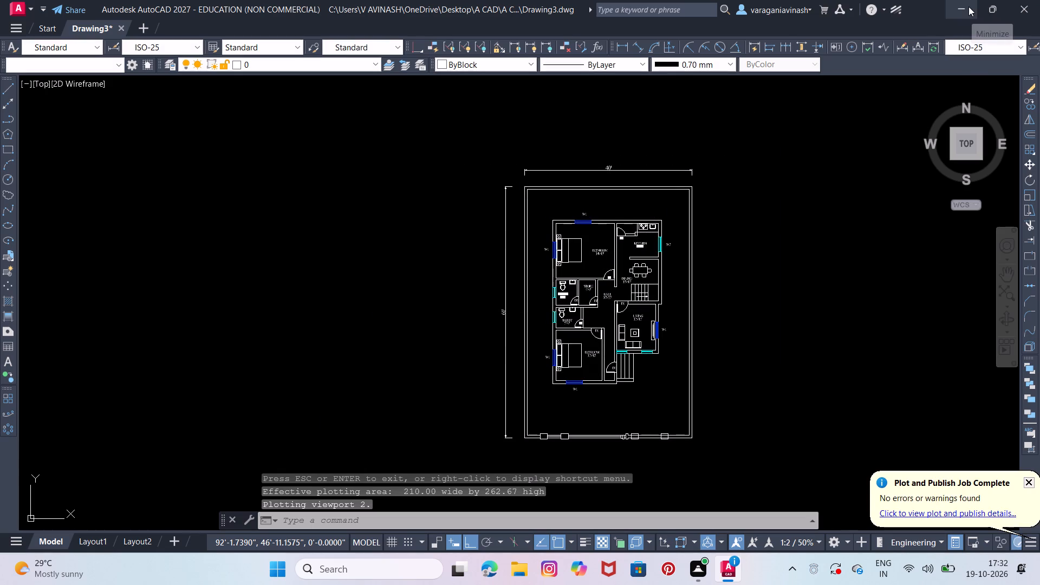
click(1030, 482)
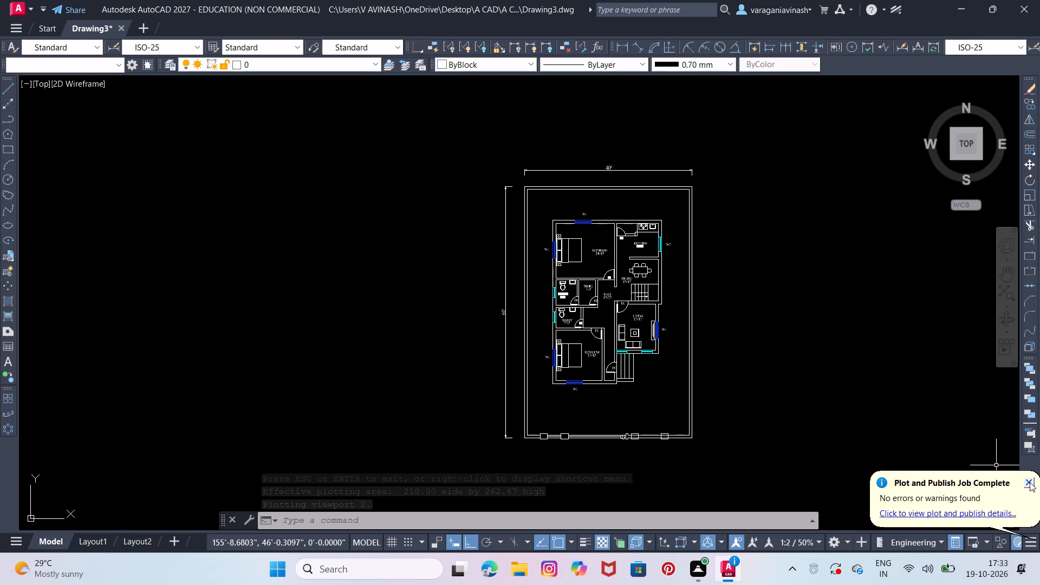
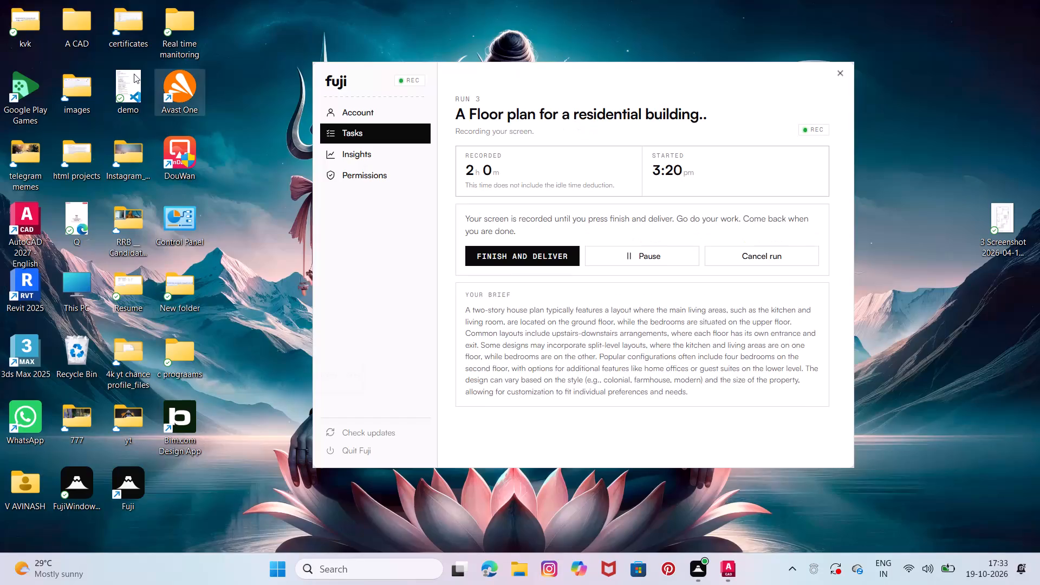
Open the A CAD INTERSHIP folder inside the desktop's A CAD folder in File Explorer to check the saved plot file.
double_click(85, 28)
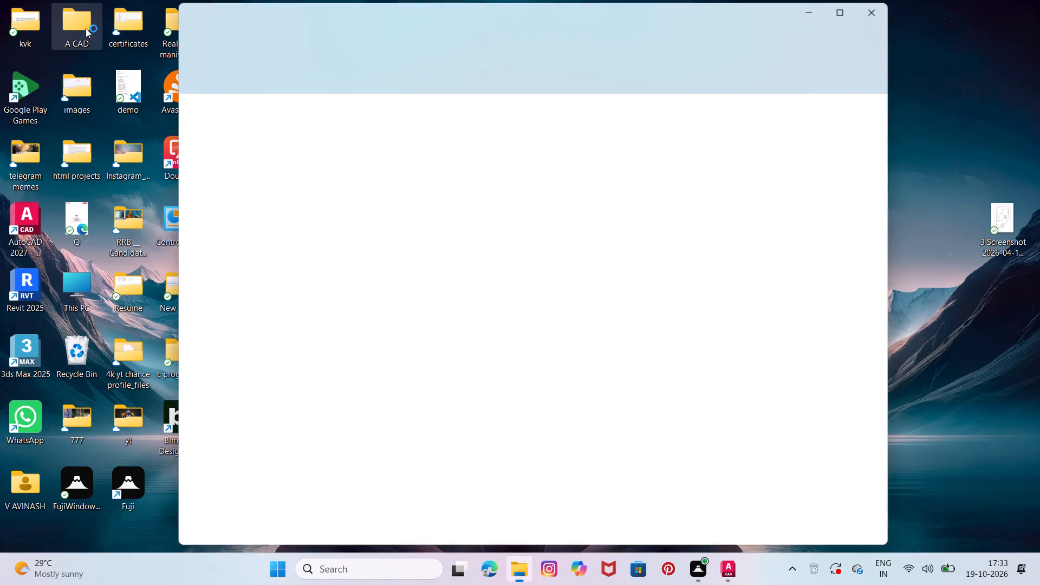
double_click(392, 176)
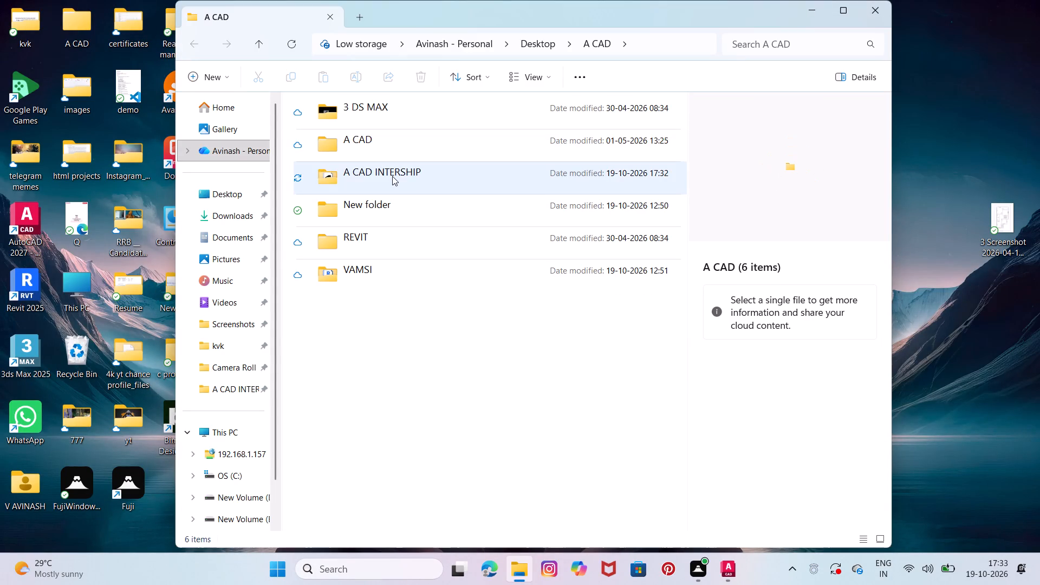
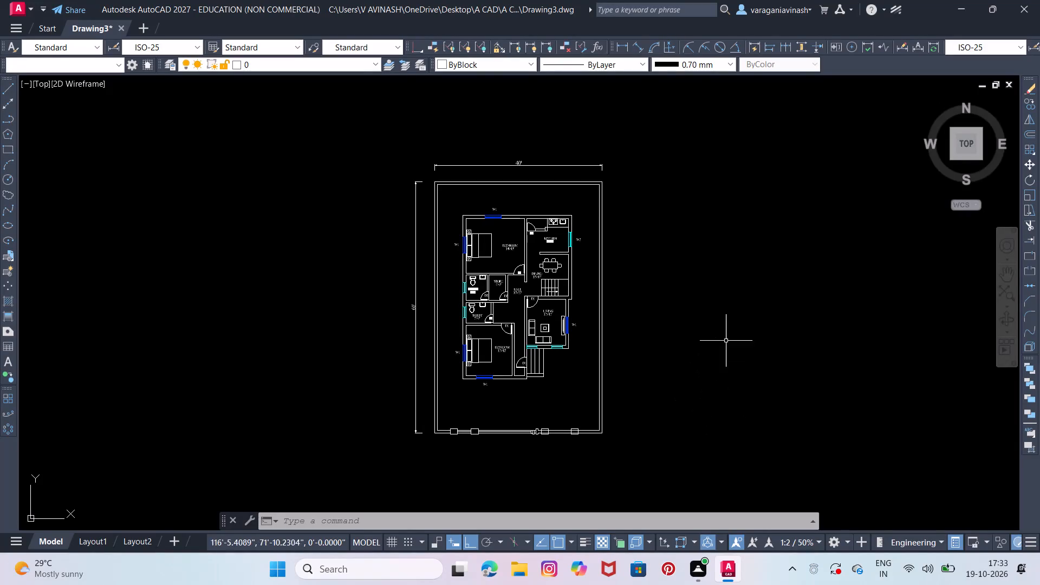
Save the drawing as Drawing3 in the A CAD INTERSHIP folder in AutoCAD 2018 DWG format, replacing the existing file.
scroll(540, 275, up, 1)
middle_drag(669, 261, 614, 255)
scroll(614, 255, down, 1)
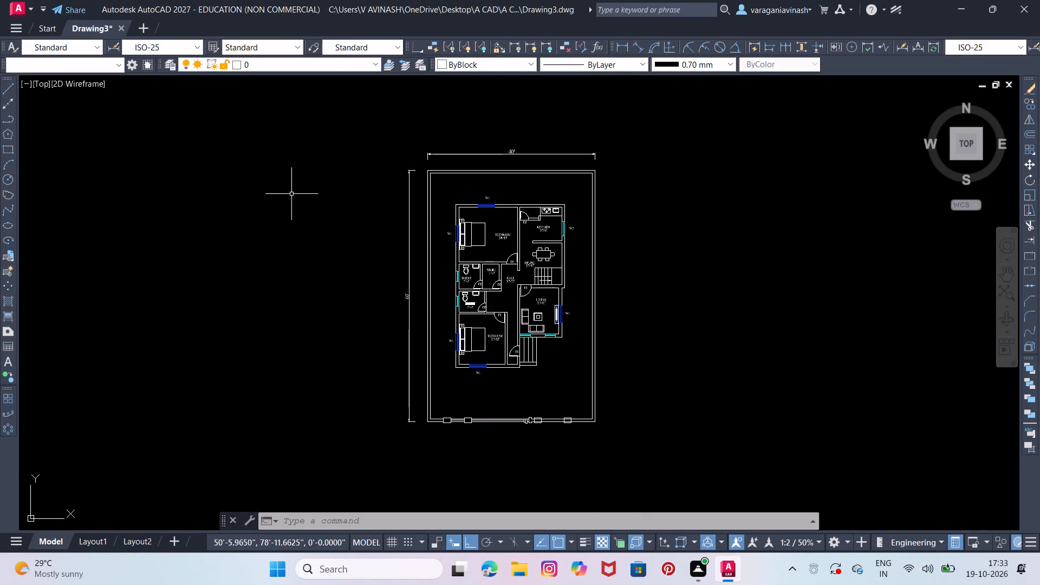
click(28, 6)
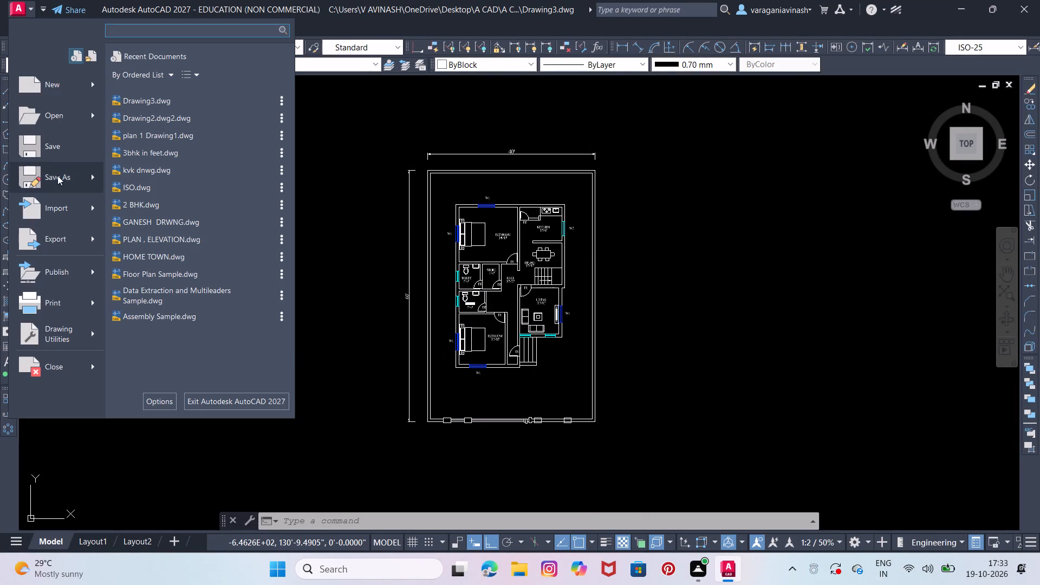
click(56, 178)
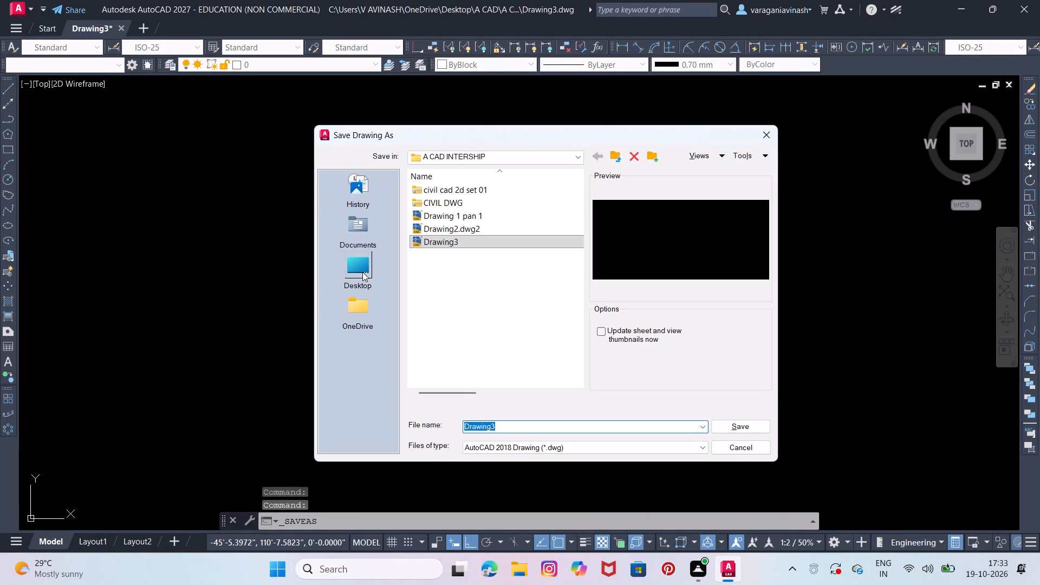
click(746, 424)
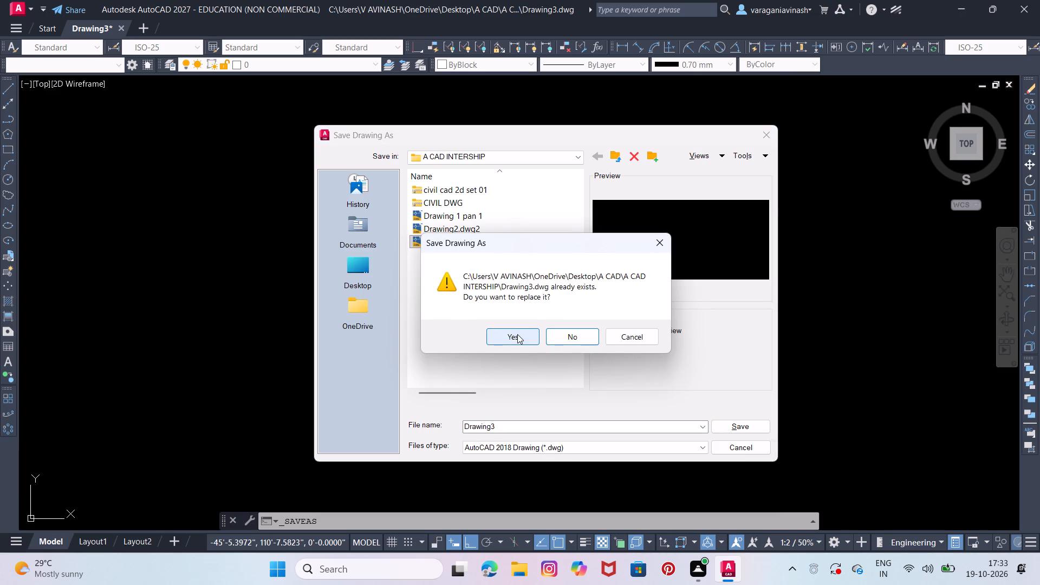
click(517, 334)
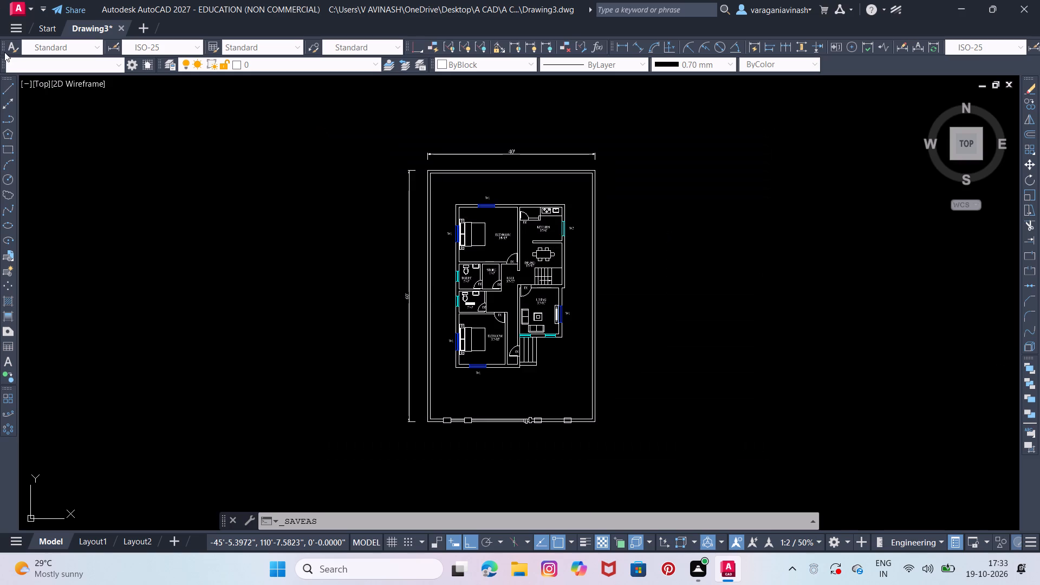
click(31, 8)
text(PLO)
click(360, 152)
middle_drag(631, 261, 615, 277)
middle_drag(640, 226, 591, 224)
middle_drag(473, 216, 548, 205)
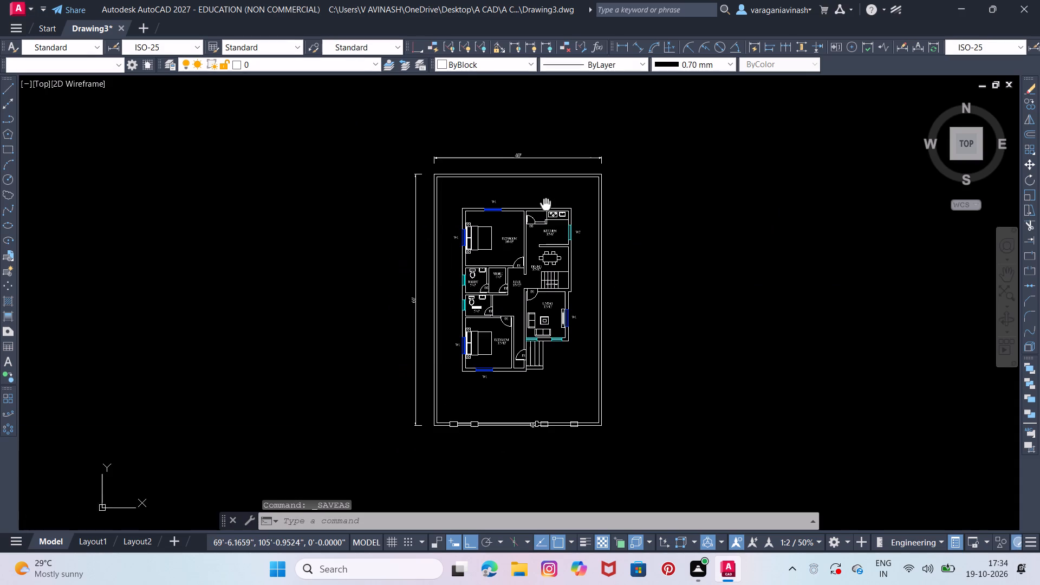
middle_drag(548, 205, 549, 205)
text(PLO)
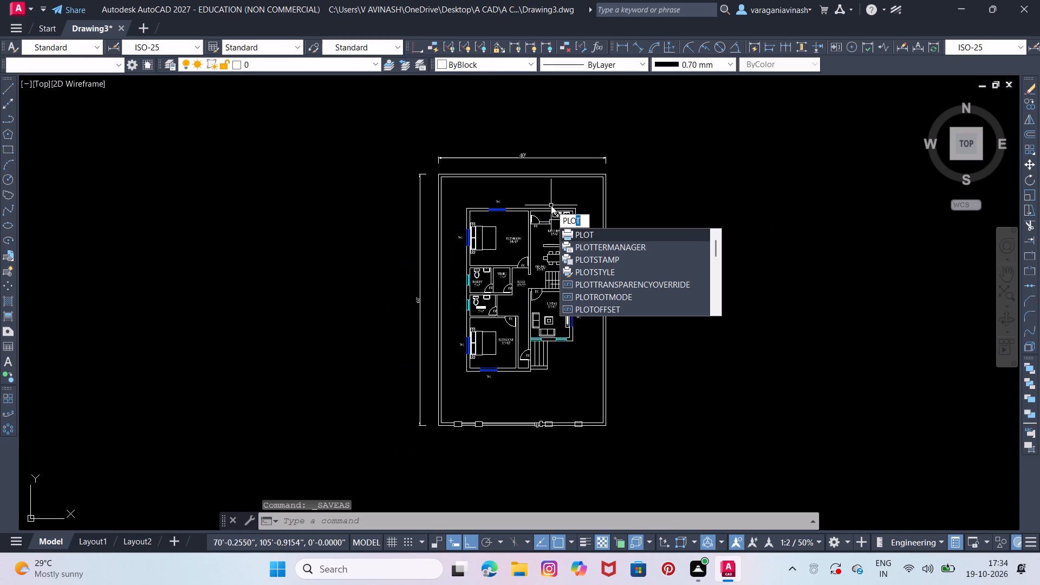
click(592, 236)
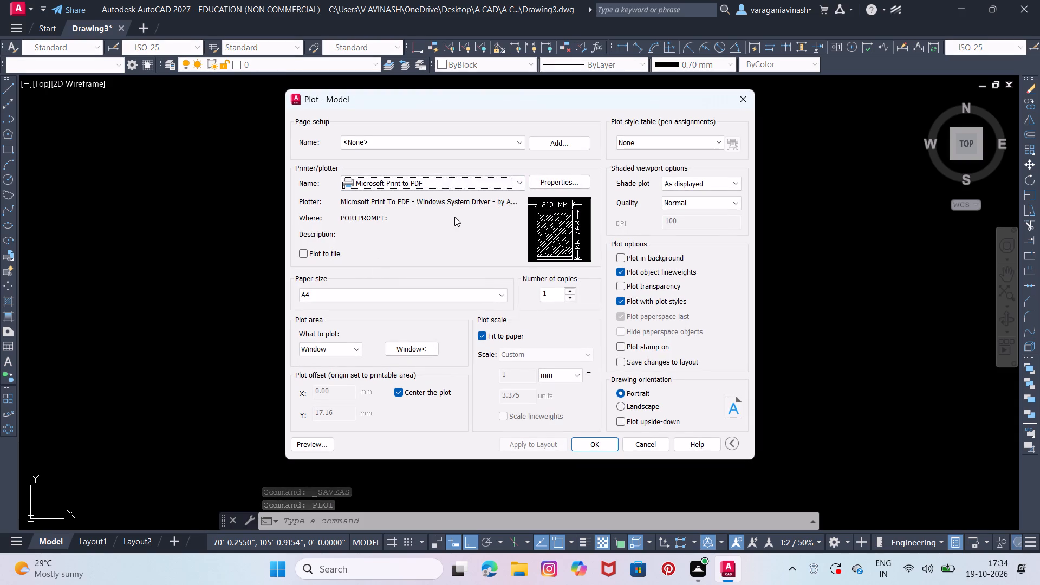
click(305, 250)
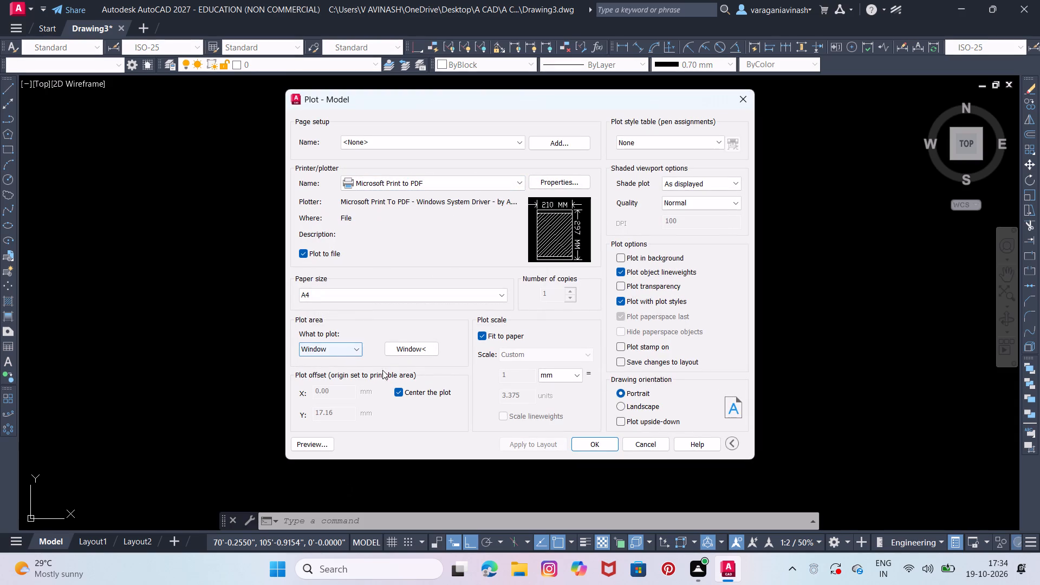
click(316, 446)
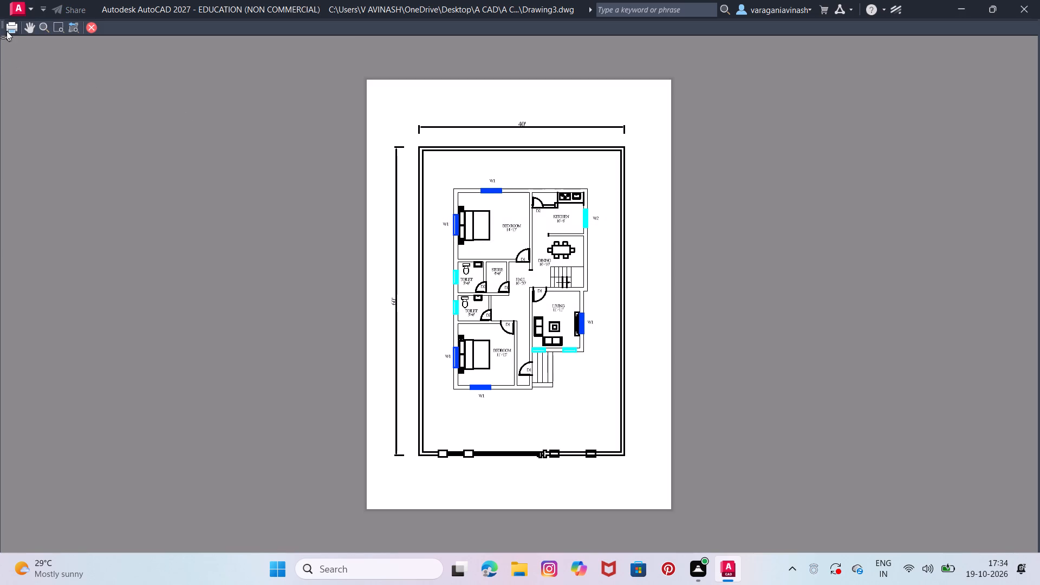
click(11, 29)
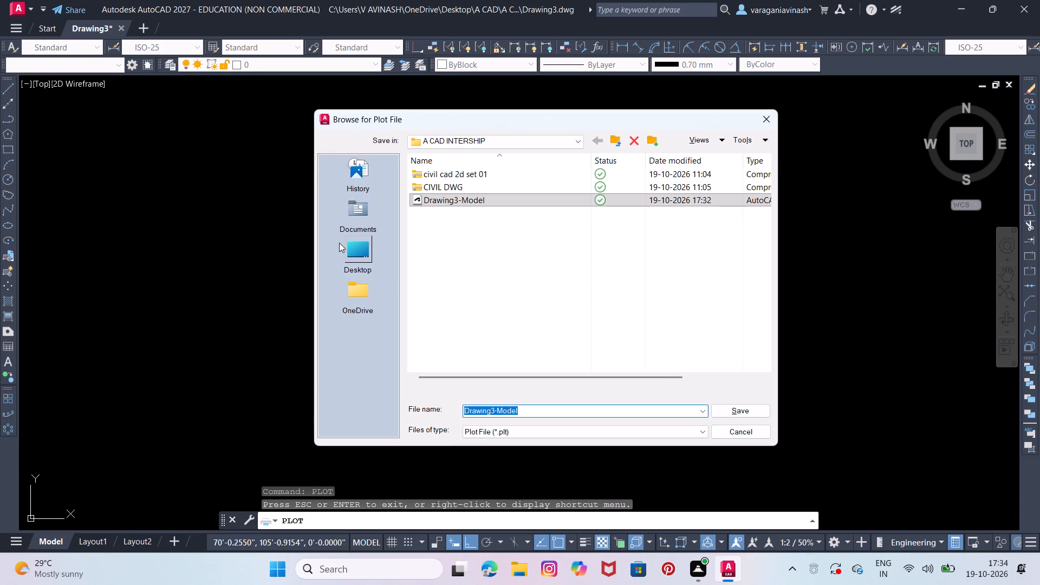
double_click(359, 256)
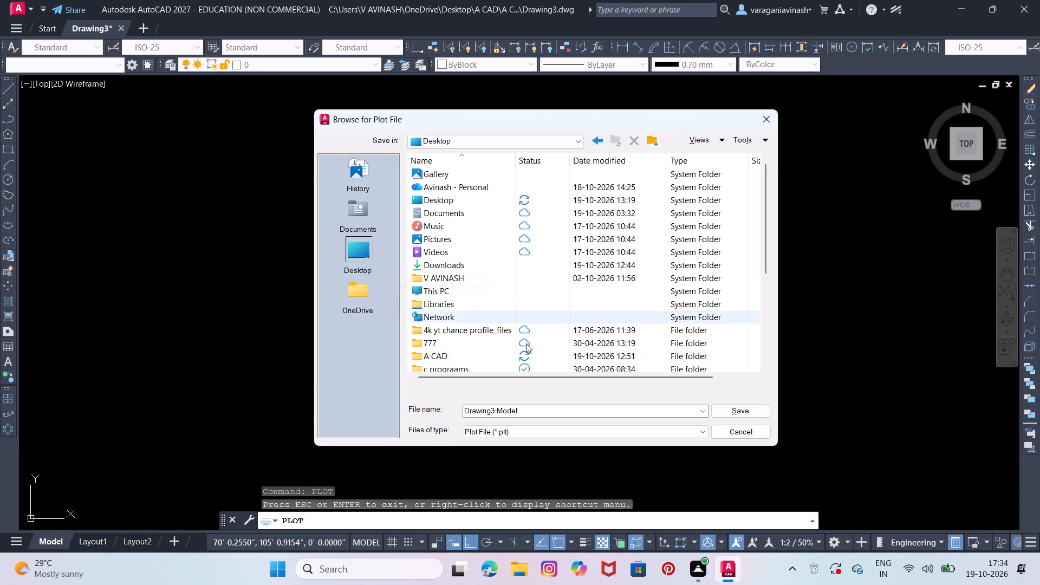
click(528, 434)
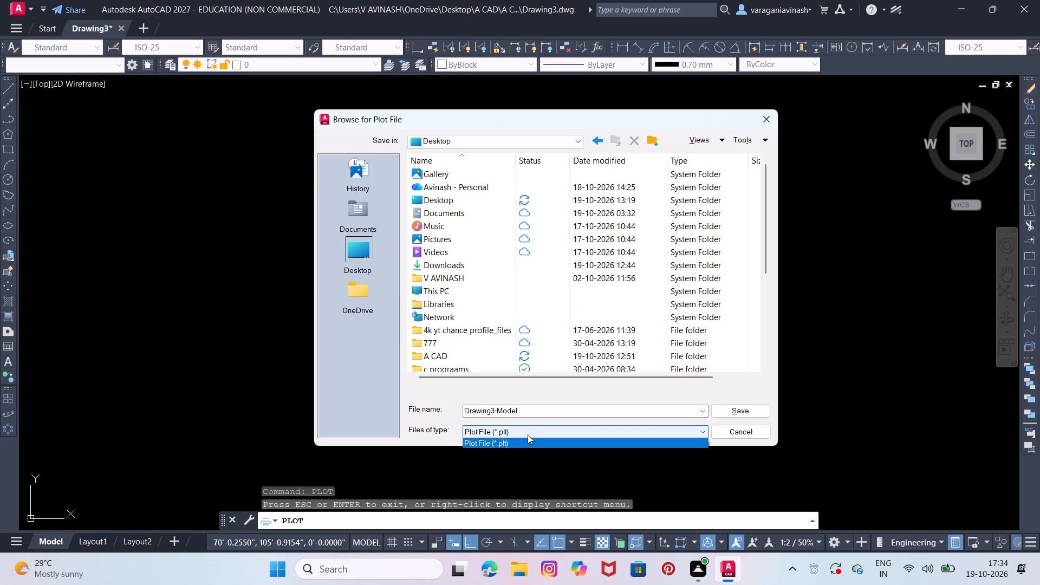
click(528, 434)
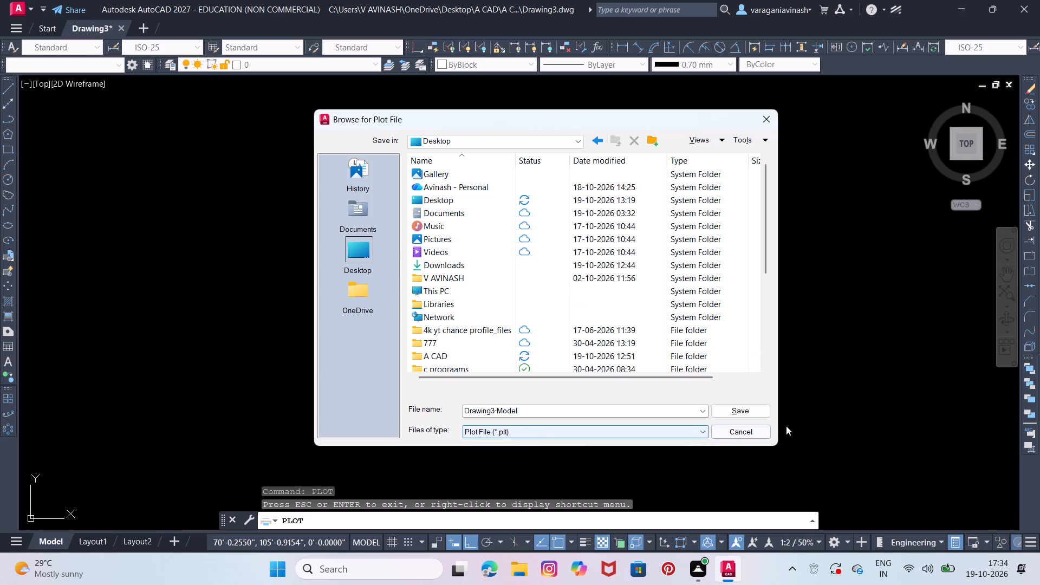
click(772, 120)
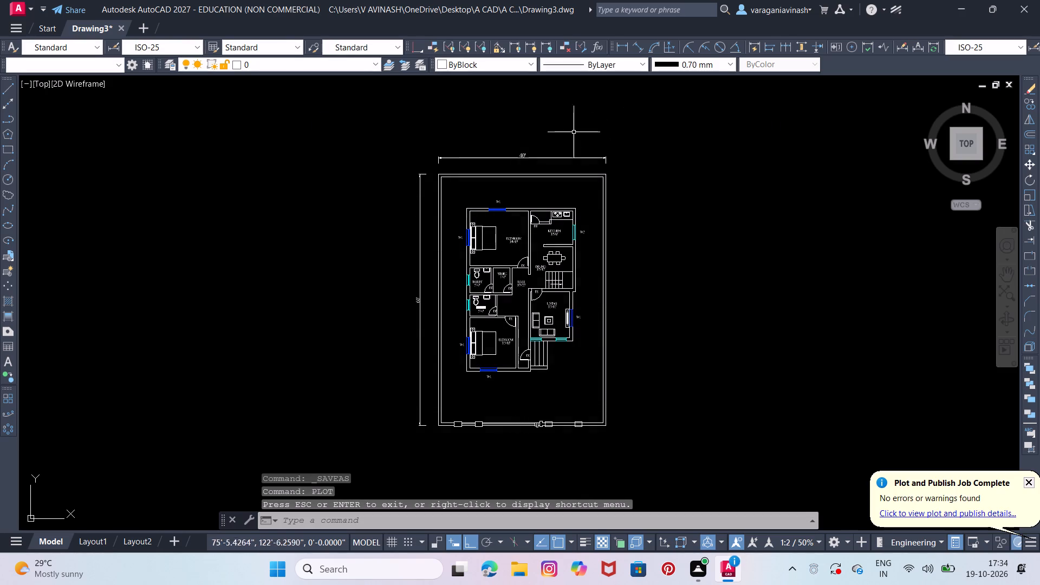
Start a new plot with Microsoft Print to PDF and set the shaded viewport quality to Maximum.
text(PLO)
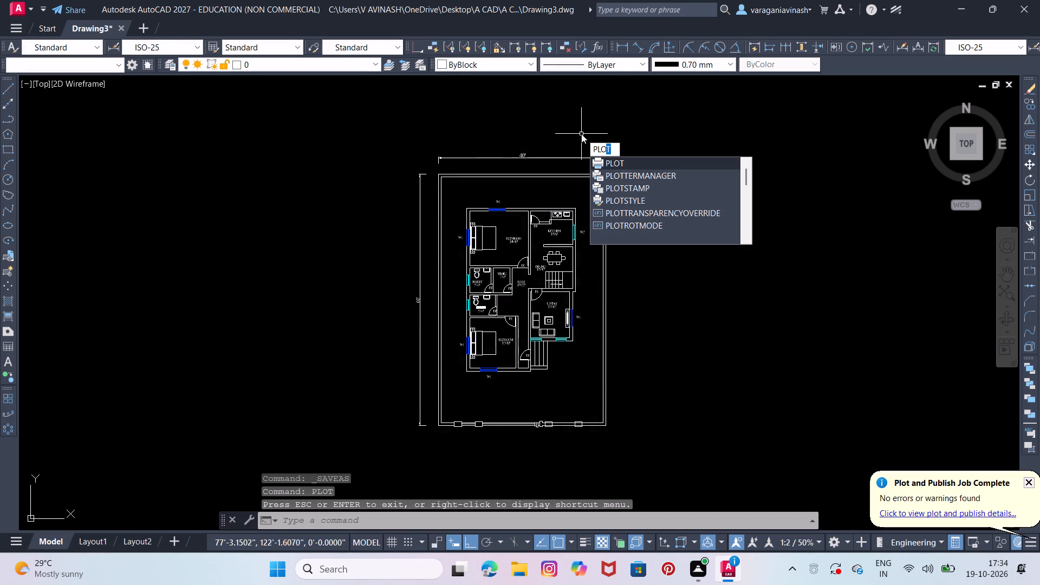
click(643, 167)
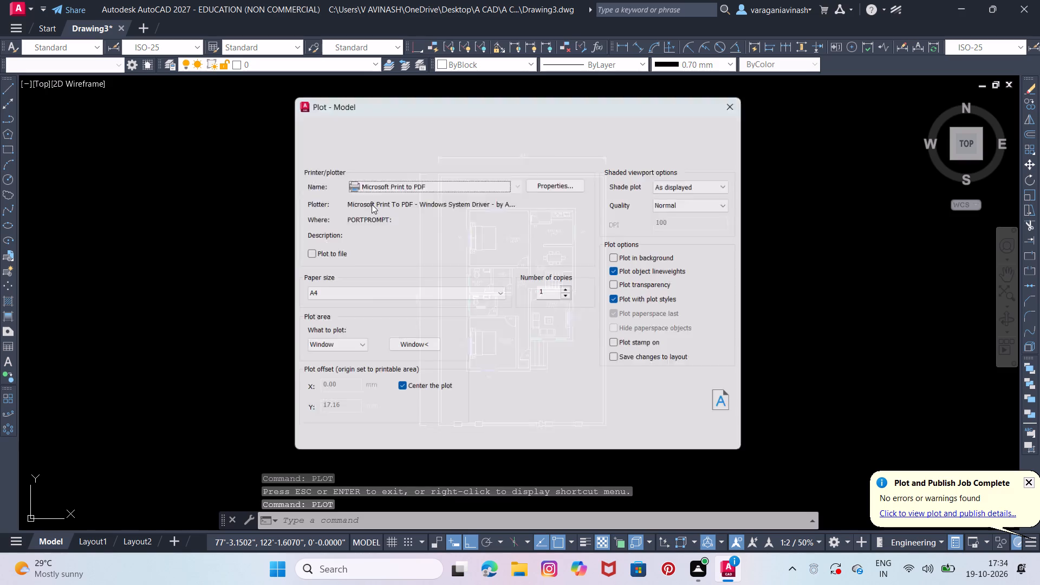
click(437, 184)
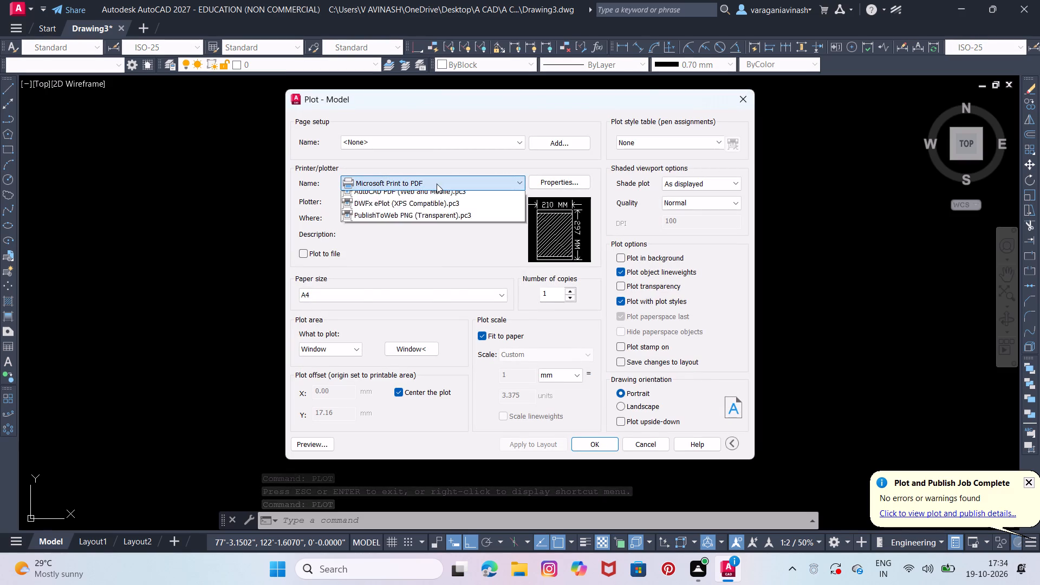
click(420, 217)
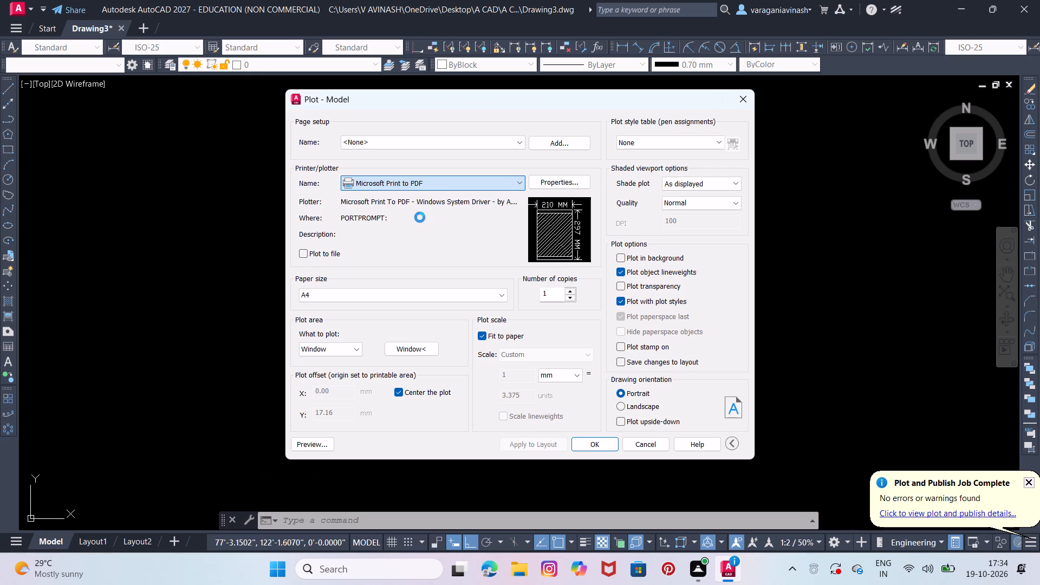
click(706, 141)
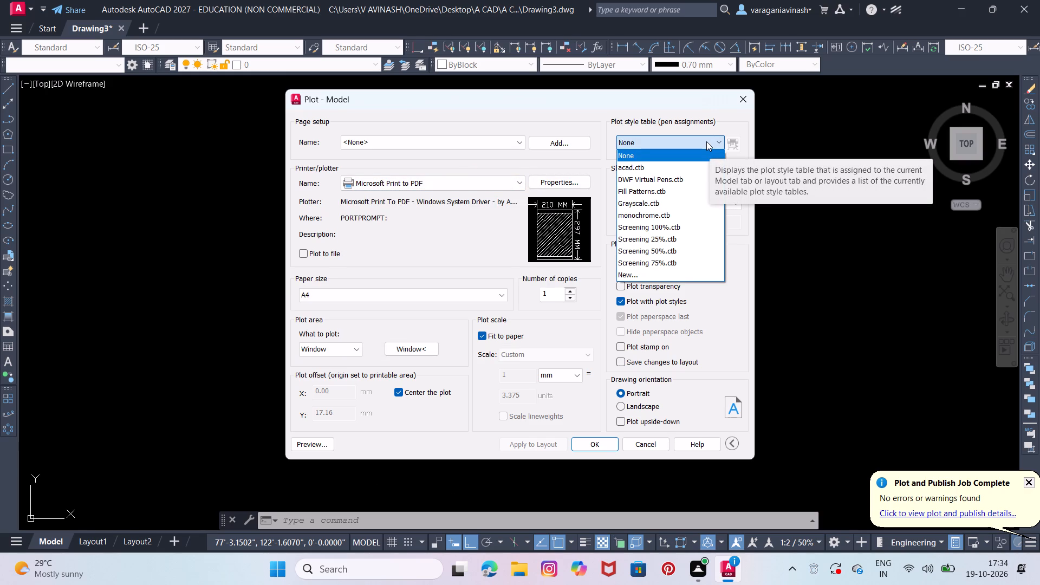
click(706, 141)
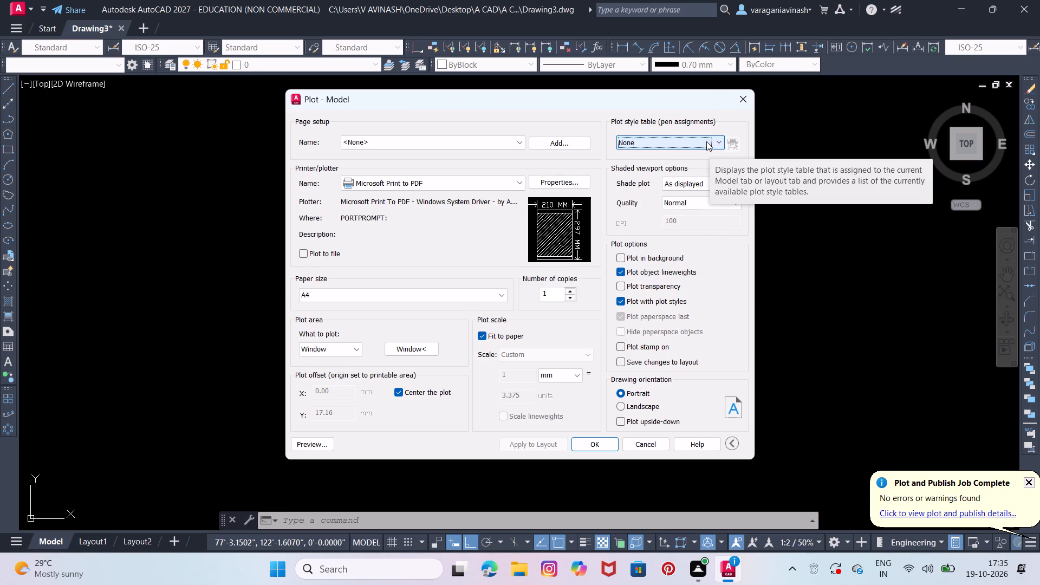
click(710, 198)
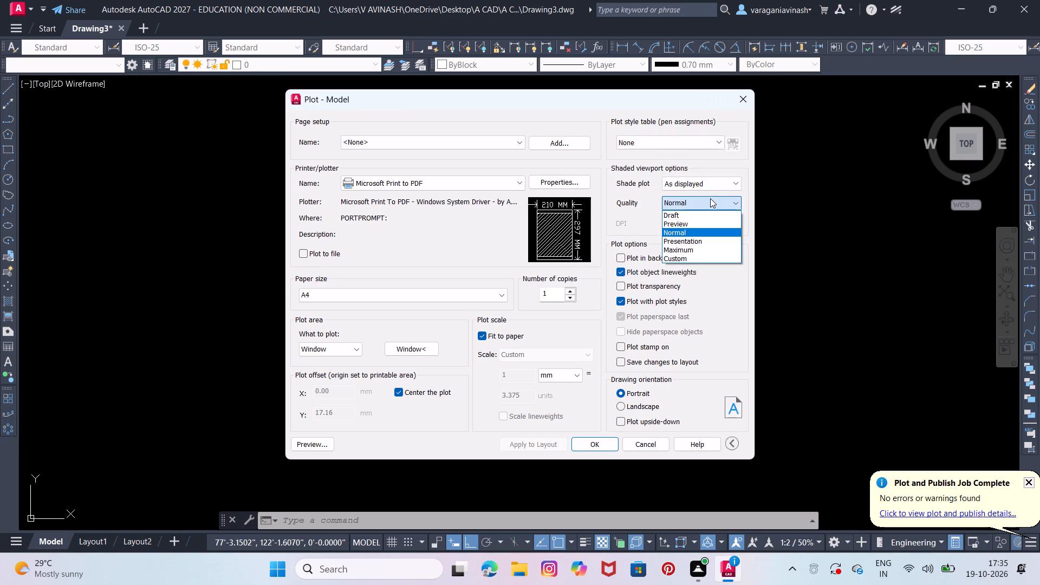
click(699, 249)
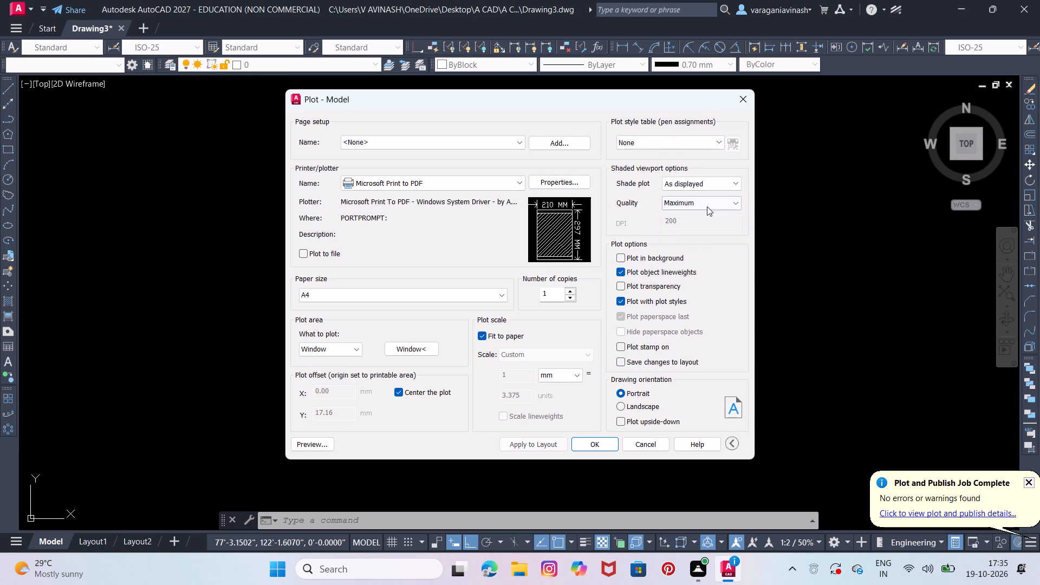
click(714, 186)
click(714, 186)
Preview the A4 plot, inspect the house plan's rooms and labels up close, and send it to plot from the preview.
click(314, 444)
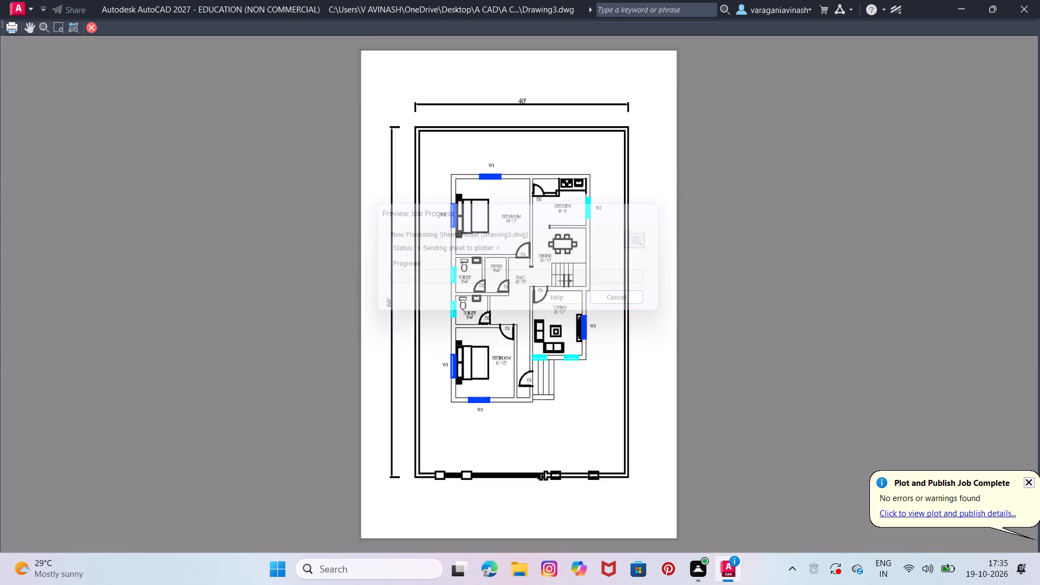
scroll(545, 266, up, 2)
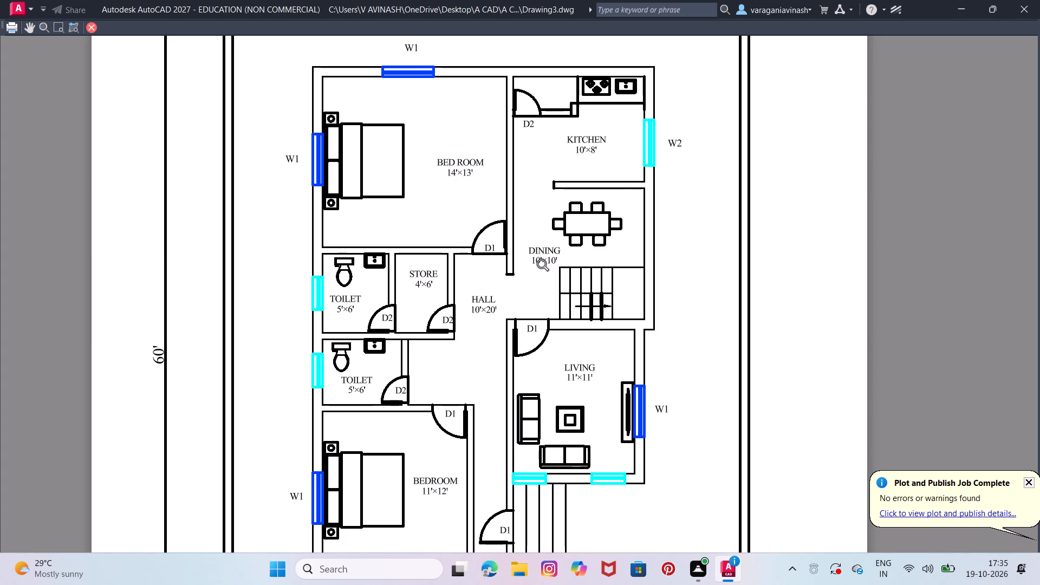
scroll(544, 266, down, 2)
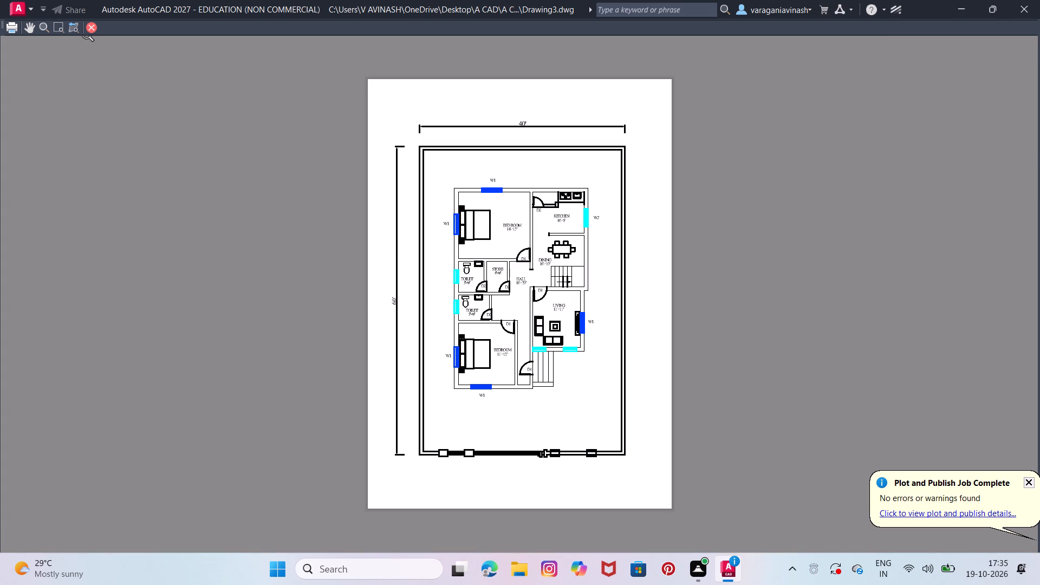
click(8, 29)
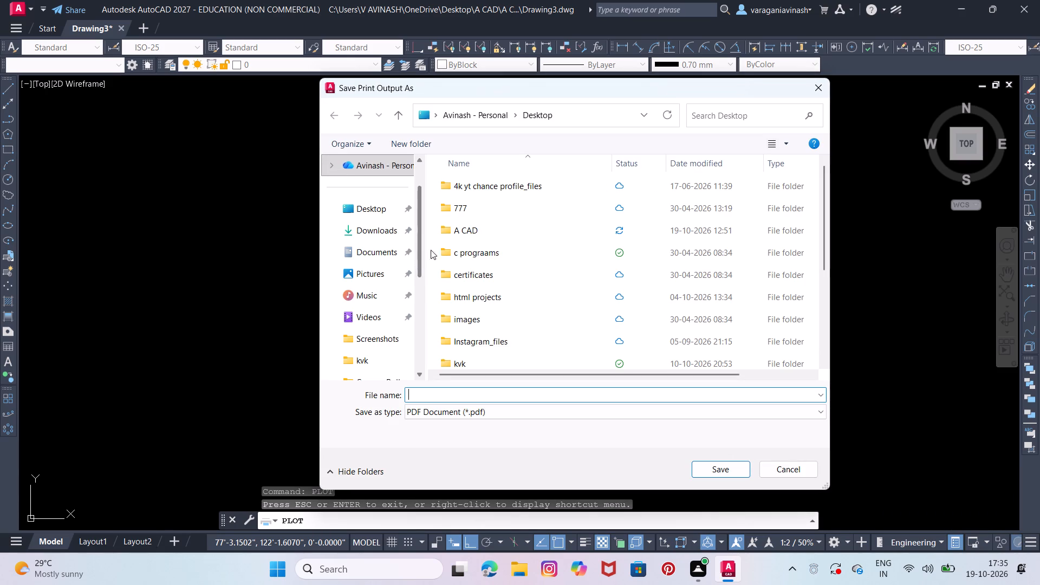
Set the plot output location to the A CAD INTERSHIP folder inside the desktop's A CAD folder.
scroll(476, 258, down, 4)
scroll(470, 339, down, 3)
scroll(484, 315, up, 4)
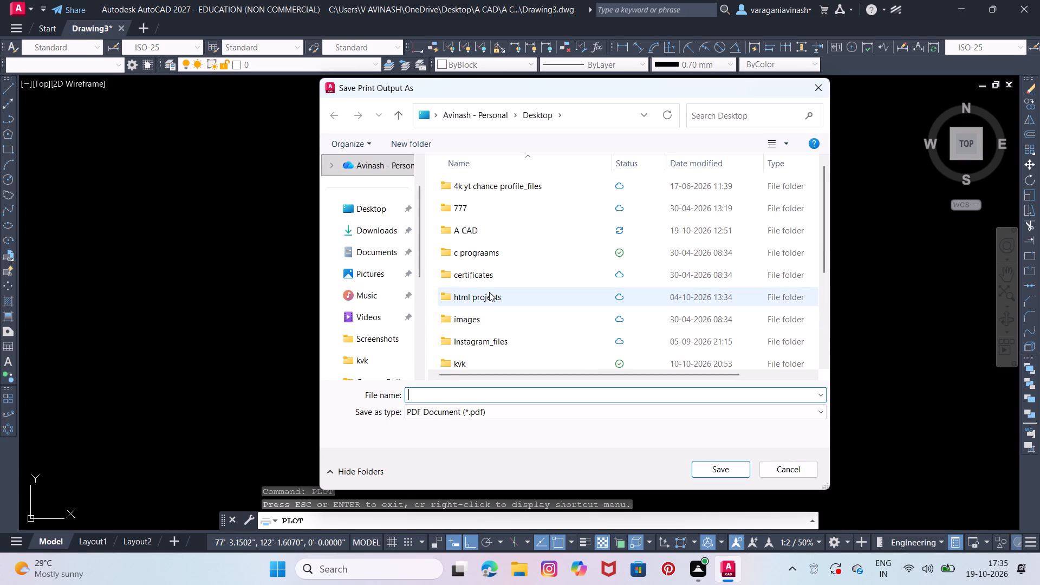
double_click(387, 209)
scroll(578, 321, down, 2)
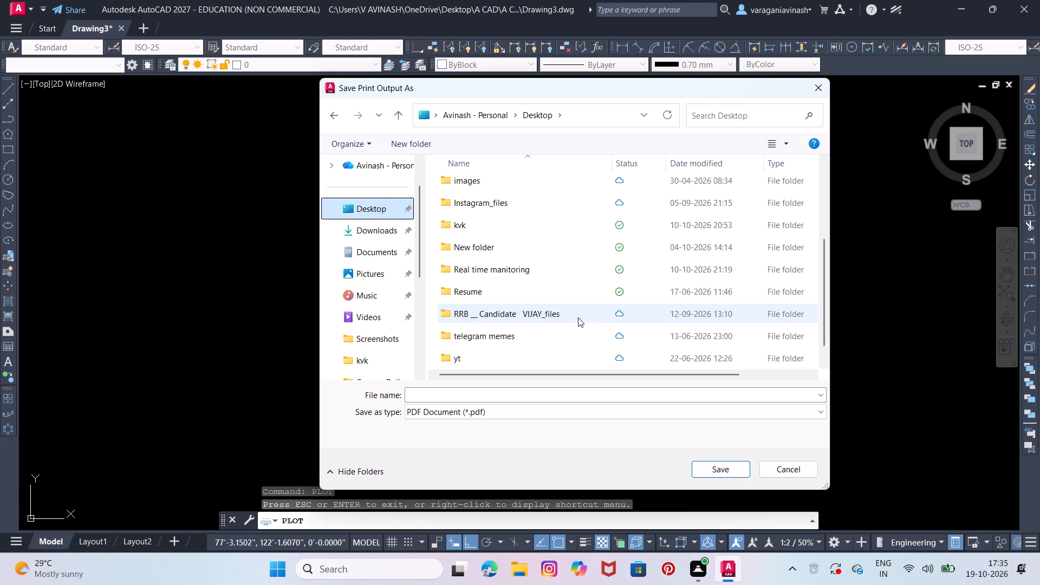
scroll(578, 317, down, 2)
scroll(513, 315, up, 3)
double_click(512, 228)
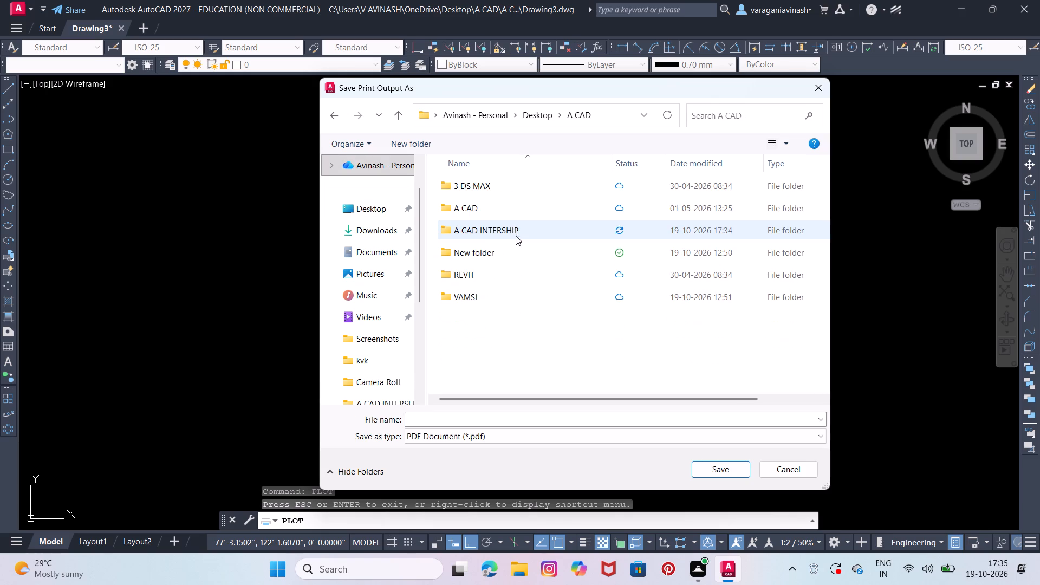
double_click(521, 233)
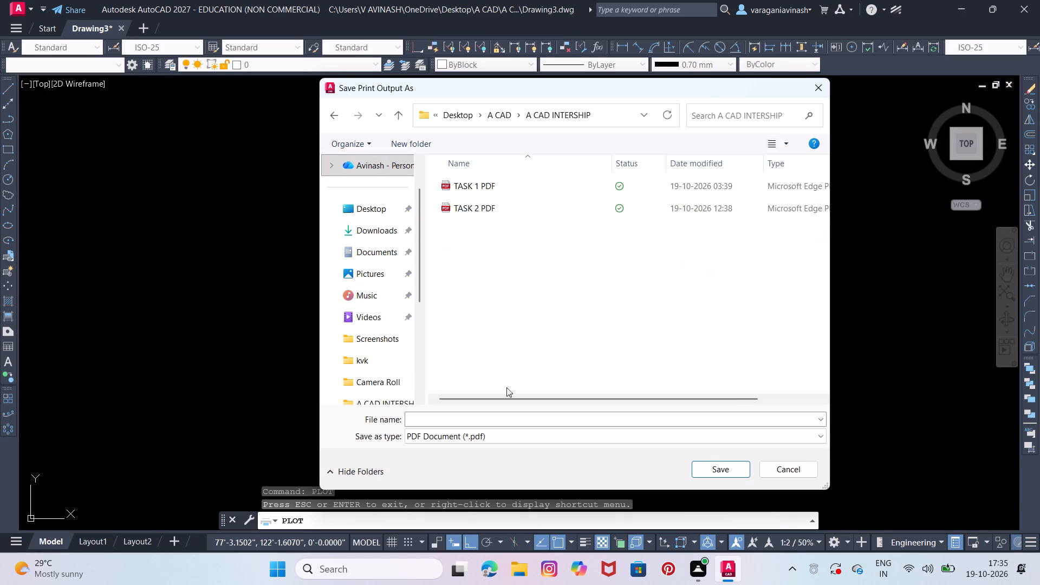
Try to save the plot output as TASK 3 PDF in PDF Document format.
click(494, 420)
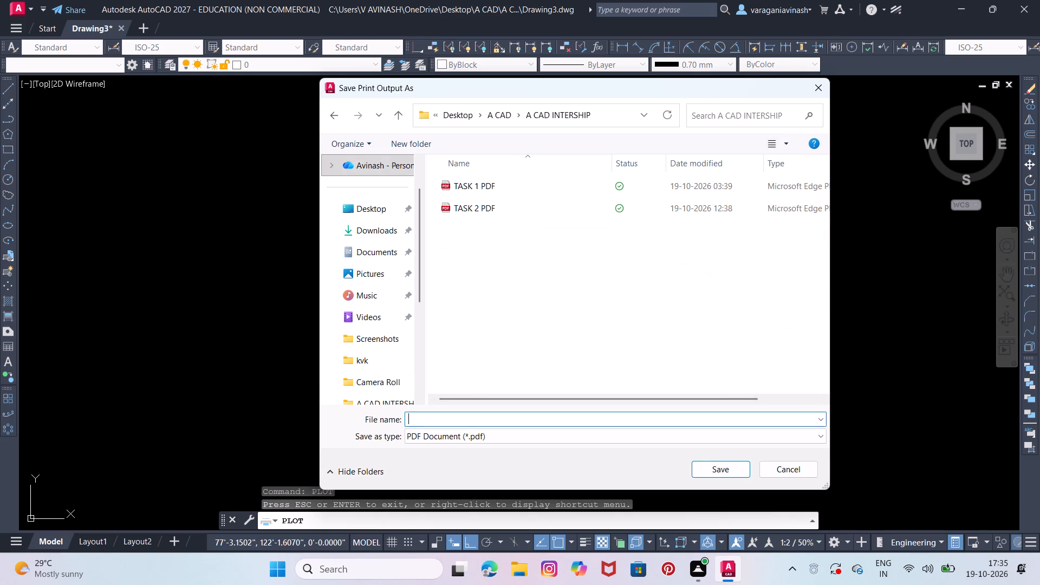
text(TASK)
key(space)
key(2)
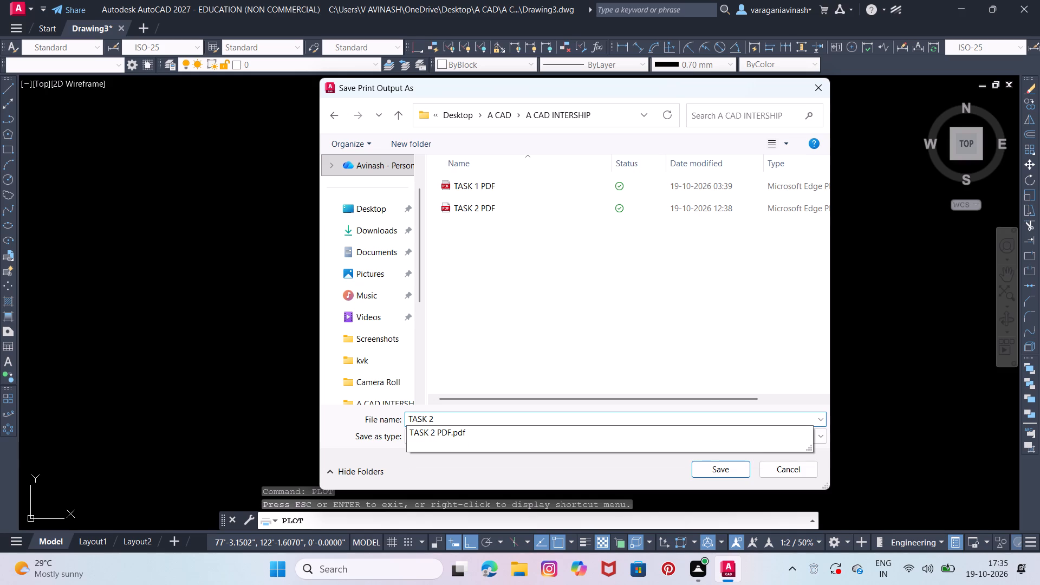
key(space)
key(BackSpace)
key(BackSpace)
text(3)
key(space)
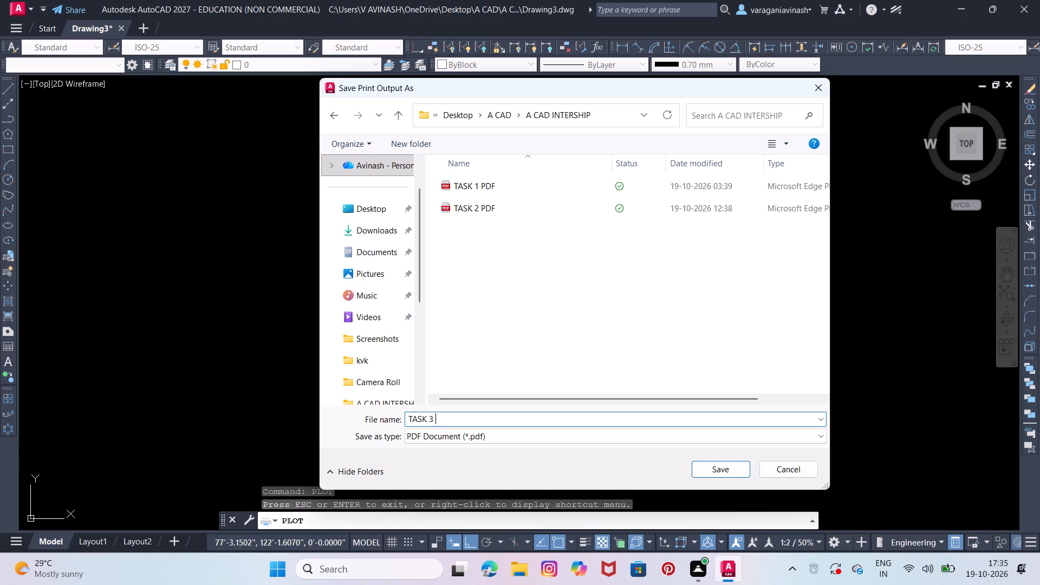
text(PDF)
click(736, 466)
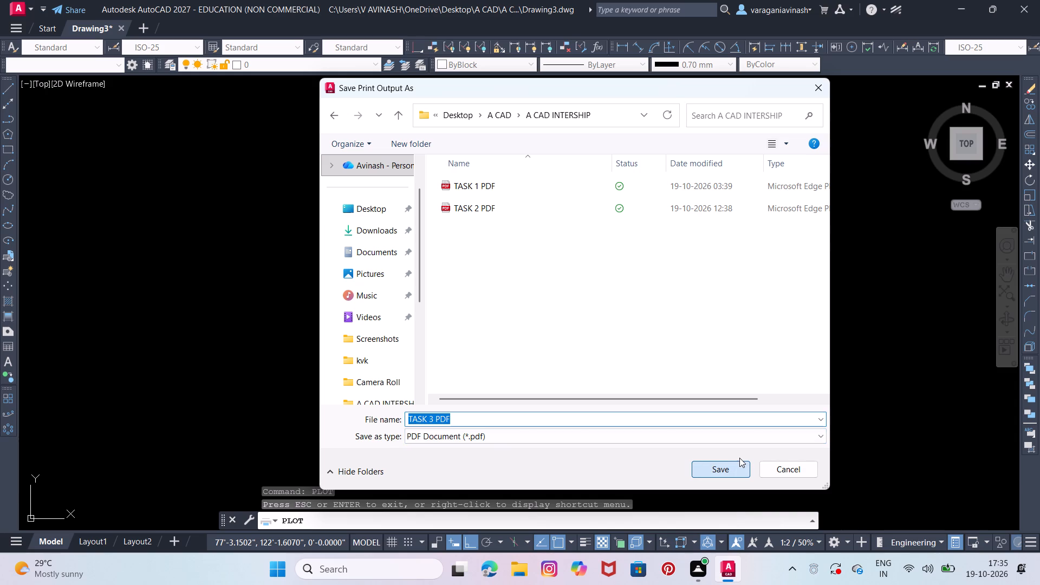
click(714, 471)
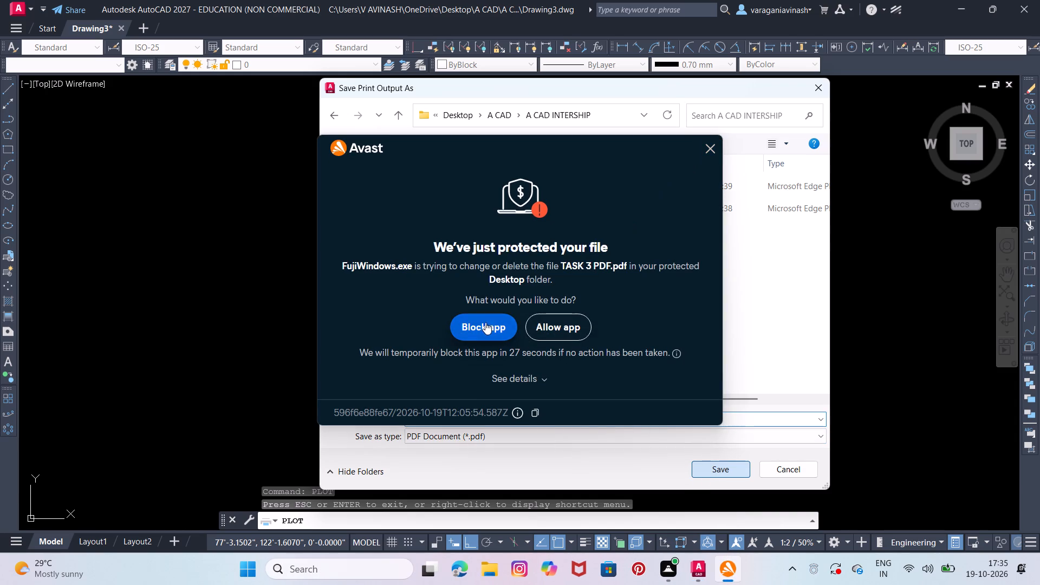
click(708, 144)
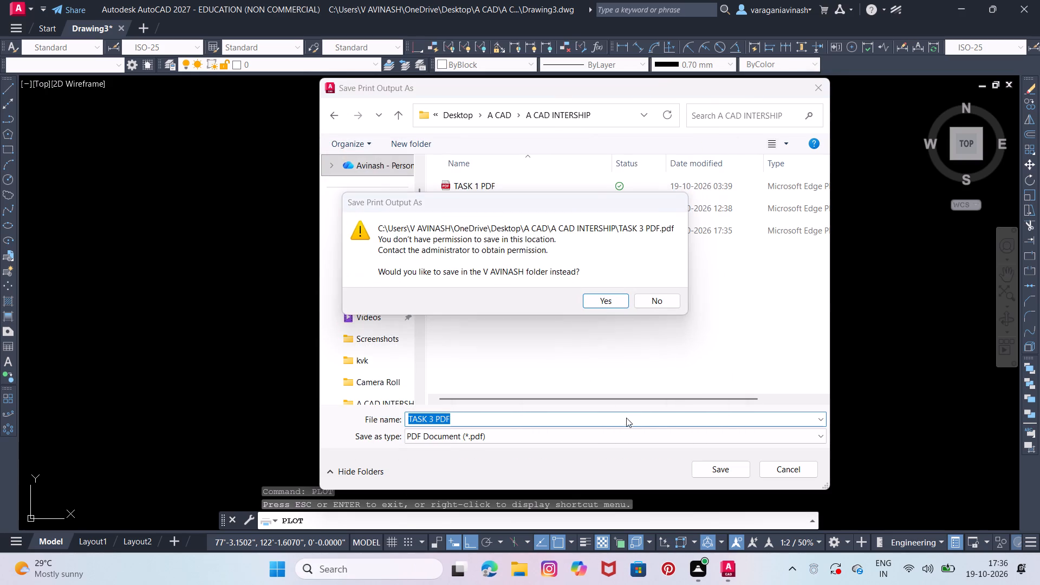
Go back to the A CAD INTERSHIP folder in the save dialog, check for the TASK 3 PDF file, and cancel the save.
click(599, 300)
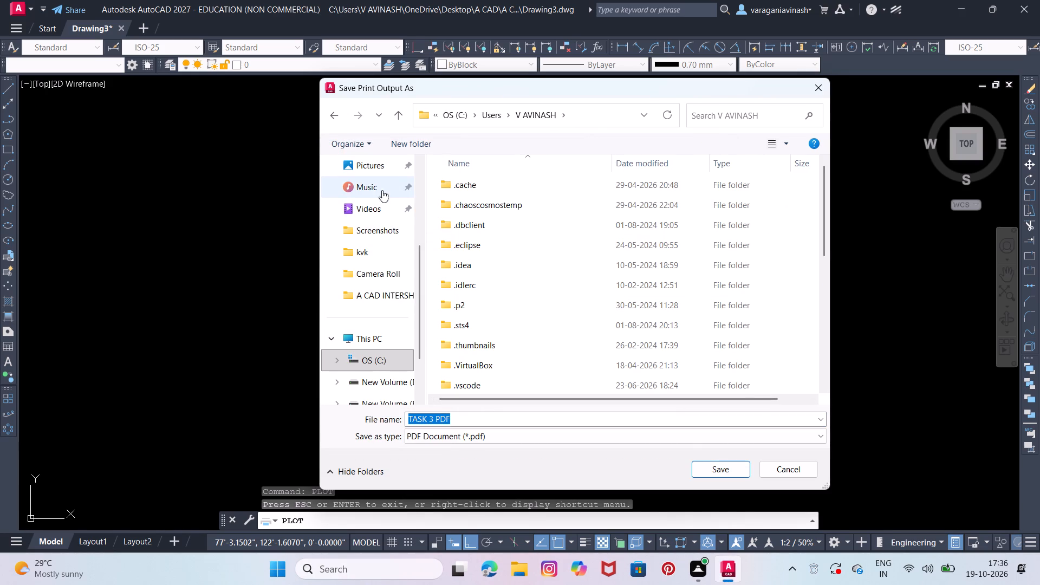
scroll(379, 281, up, 4)
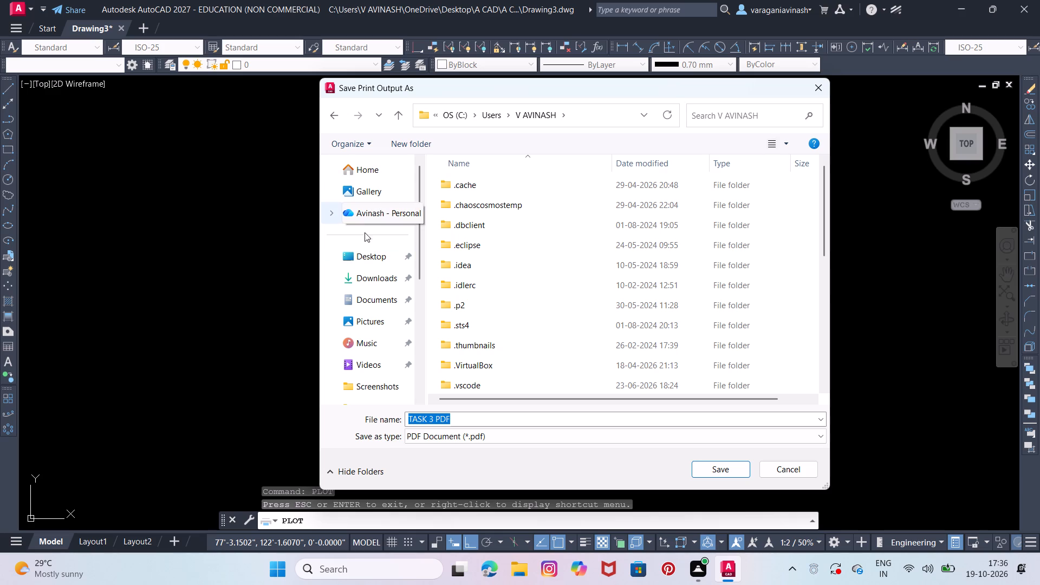
double_click(361, 255)
double_click(499, 222)
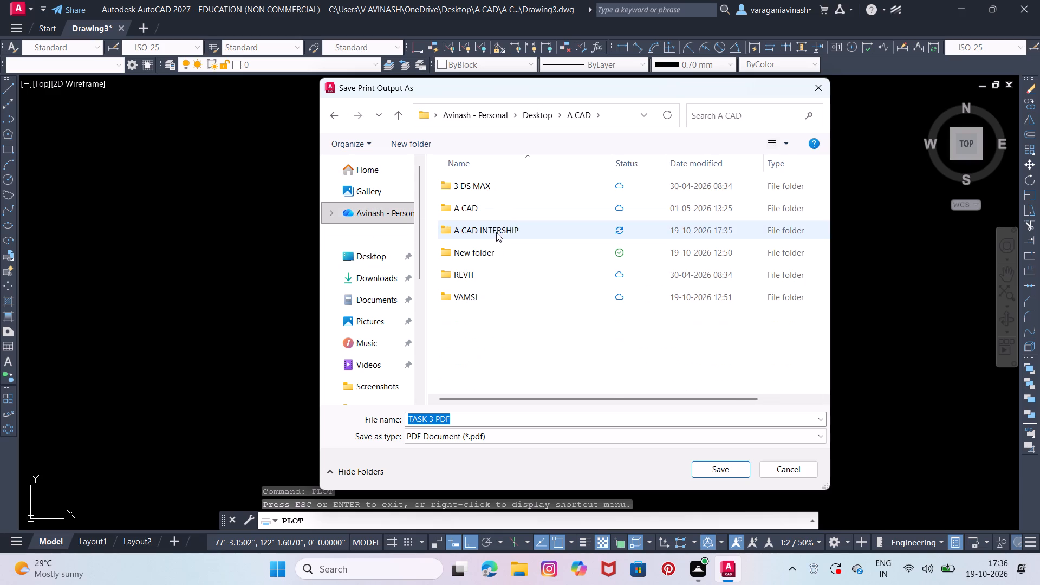
double_click(513, 227)
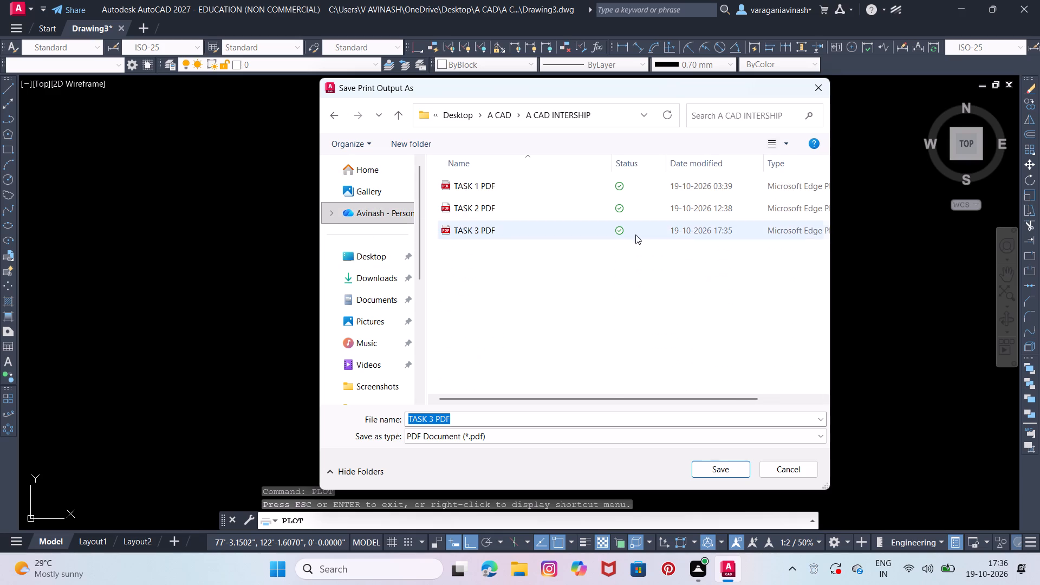
click(685, 339)
click(673, 247)
click(824, 86)
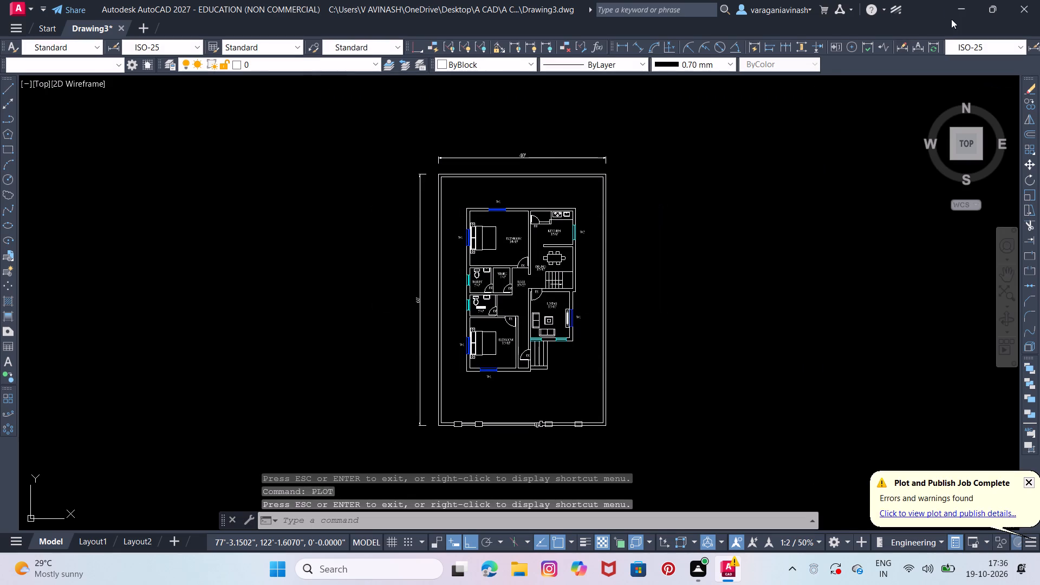
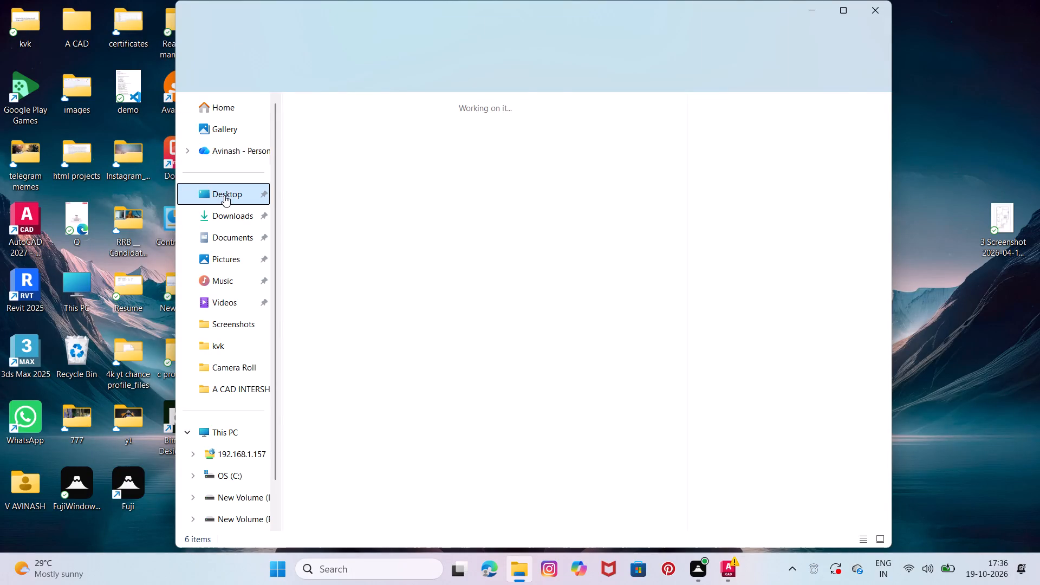
In File Explorer, delete the Drawing3.bak file from the A CAD INTERSHIP folder inside the desktop's A CAD folder, and close the window.
click(228, 195)
double_click(228, 195)
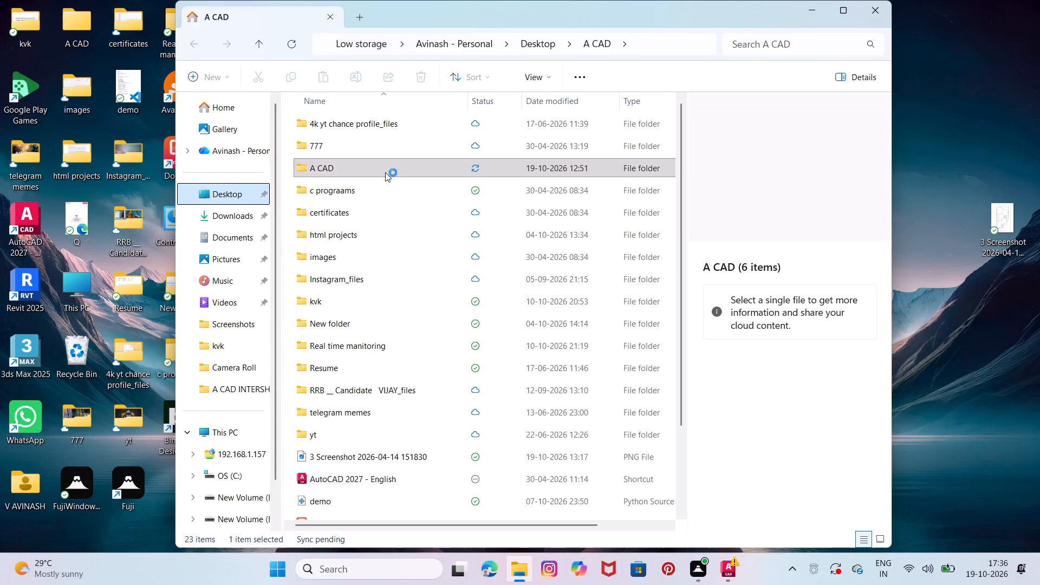
double_click(388, 169)
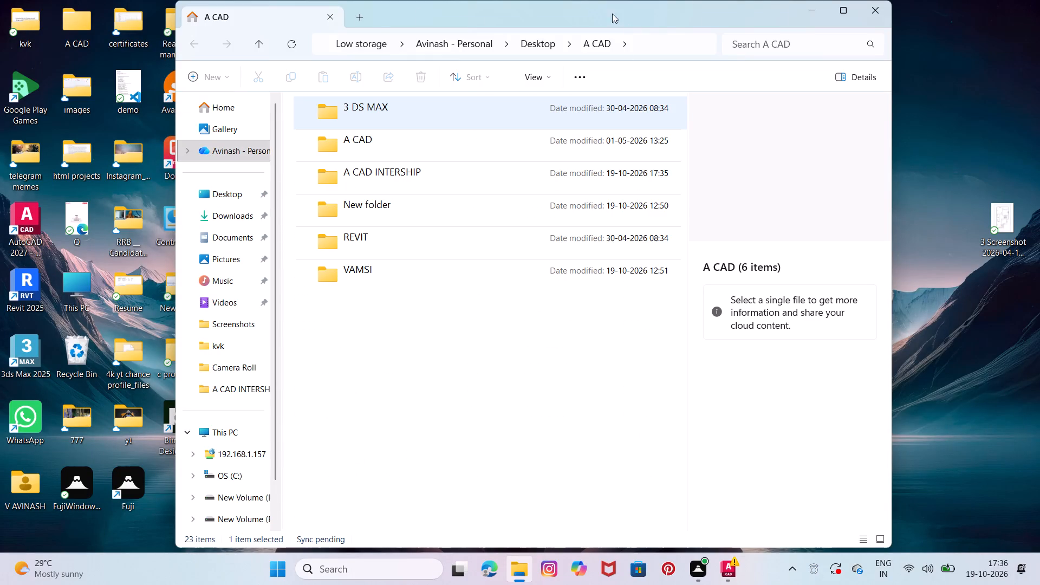
double_click(406, 178)
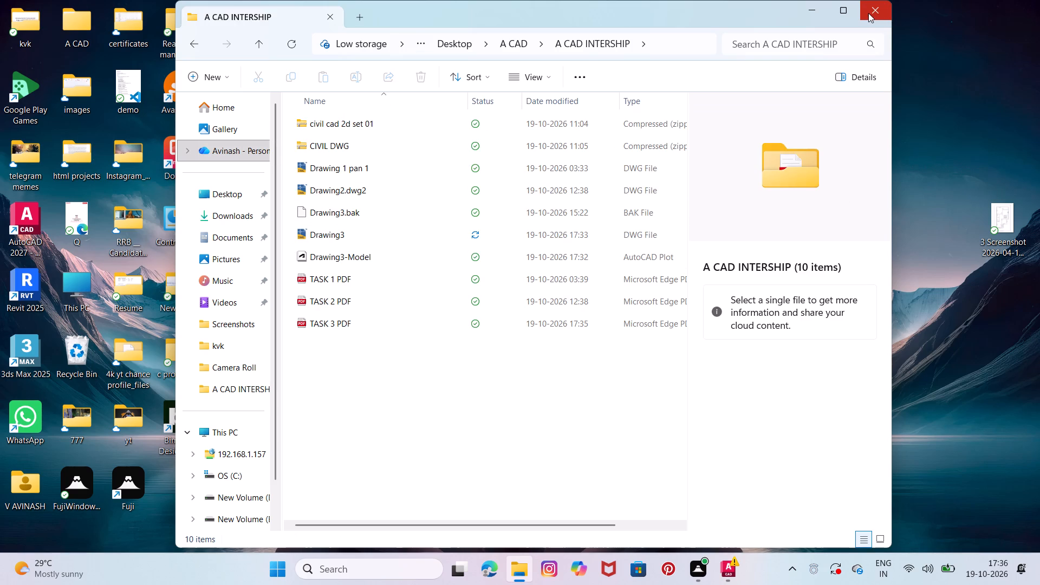
click(370, 216)
click(422, 75)
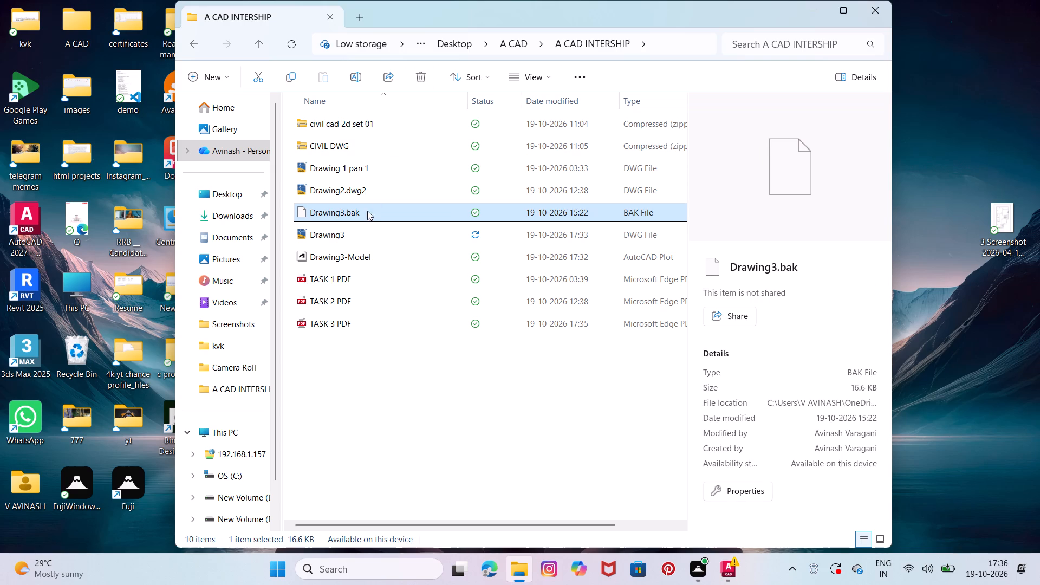
click(866, 10)
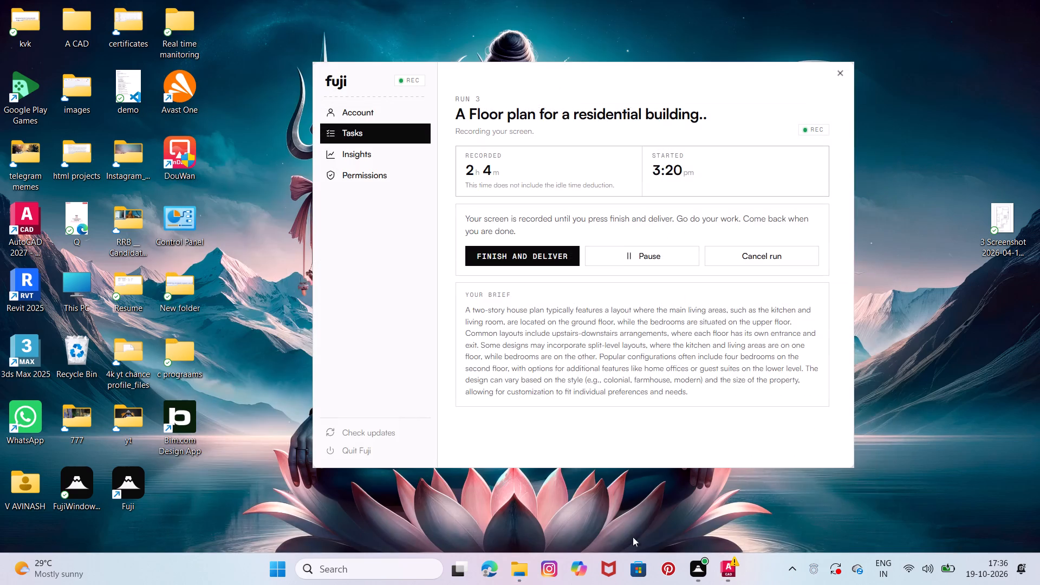
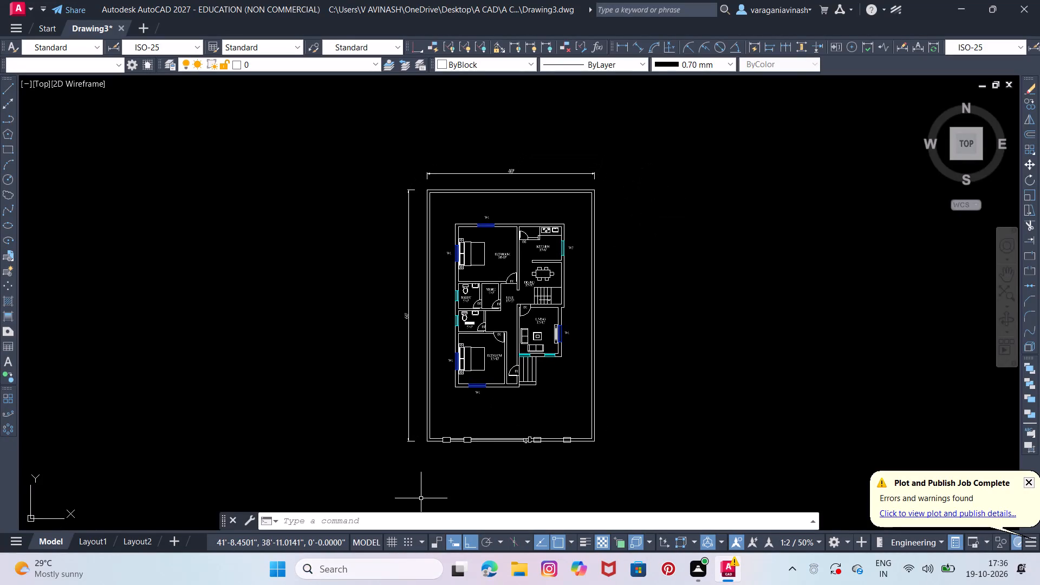
Run the LOGFILEOFF command to turn off log file recording for the drawing session.
click(392, 519)
text(LOG)
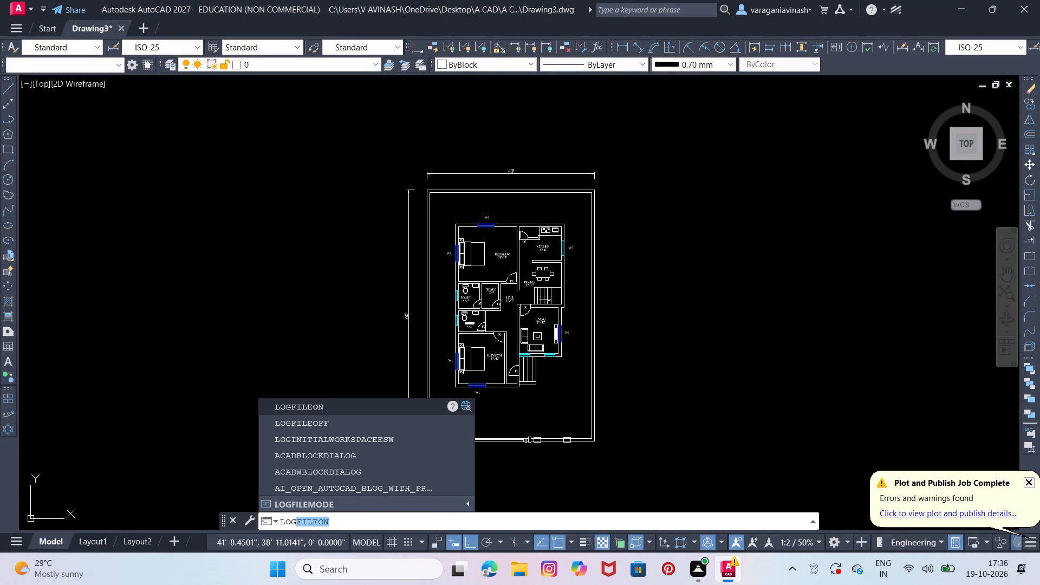
click(407, 418)
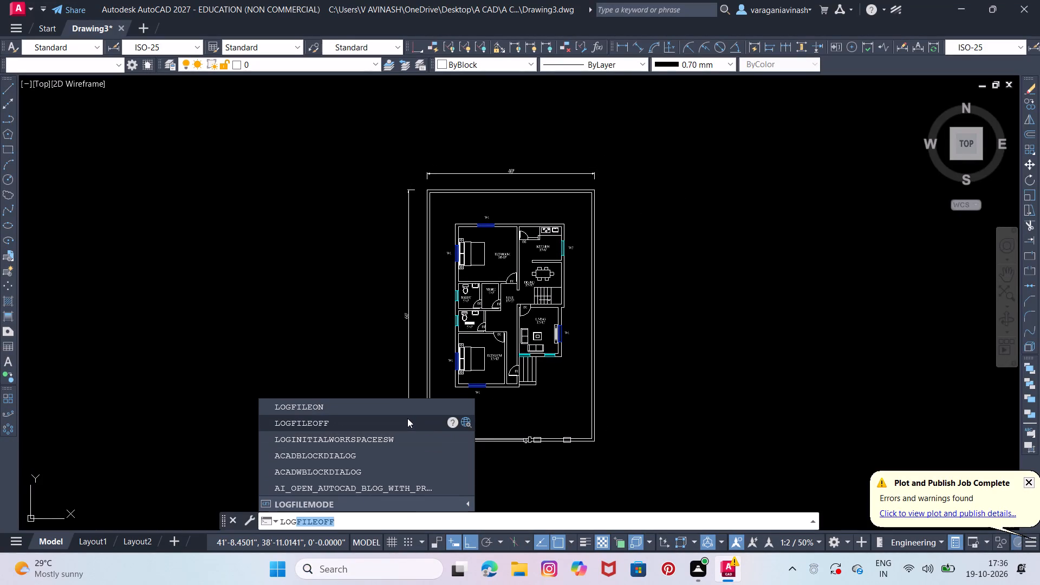
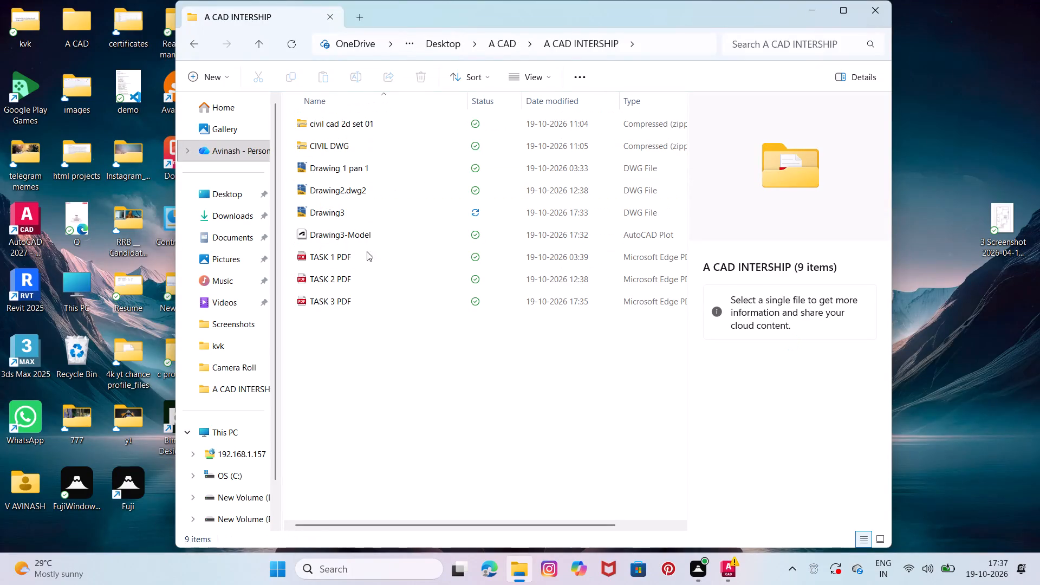
Delete the Drawing3-Model AutoCAD plot file from the A CAD INTERSHIP folder.
click(375, 237)
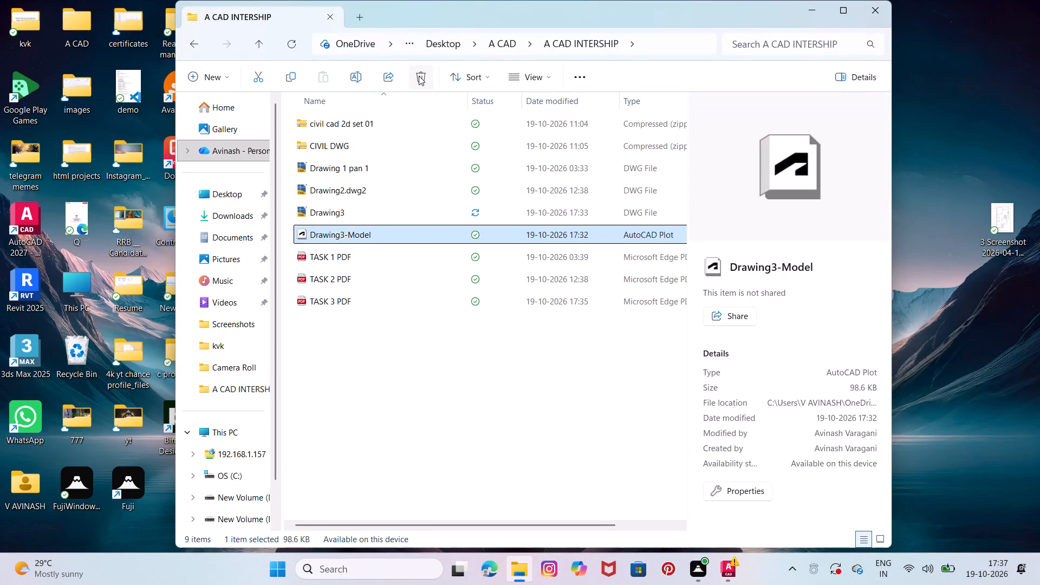
click(419, 76)
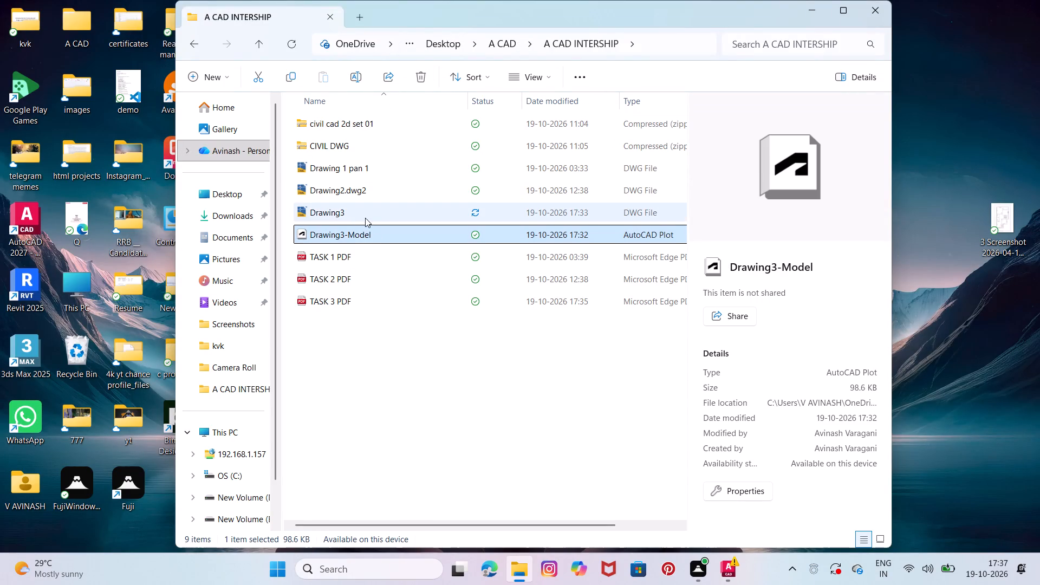
Open the Drawing3 DWG file from the folder in AutoCAD and dismiss the plot and publish notification.
click(368, 215)
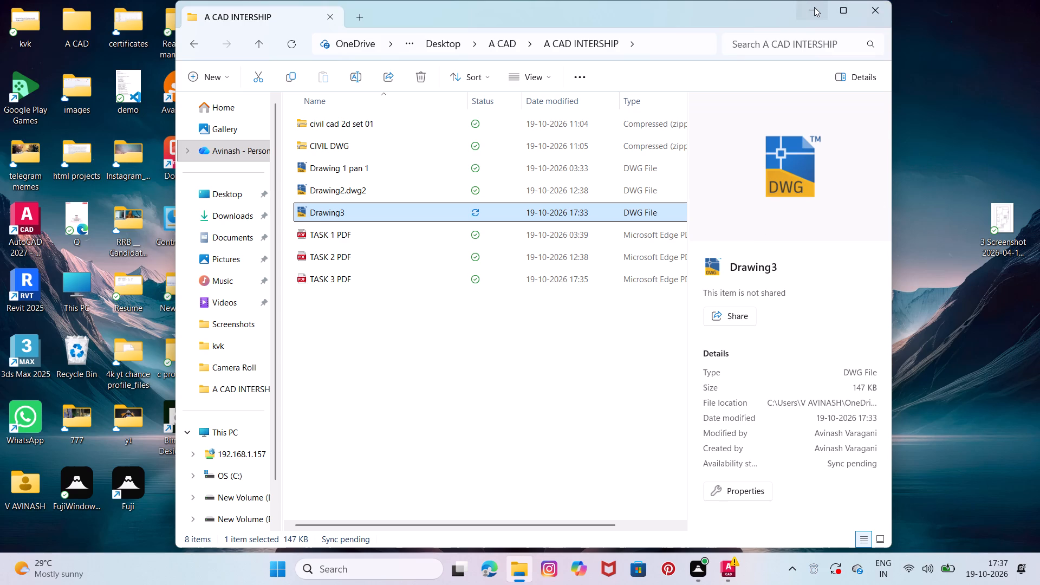
double_click(648, 215)
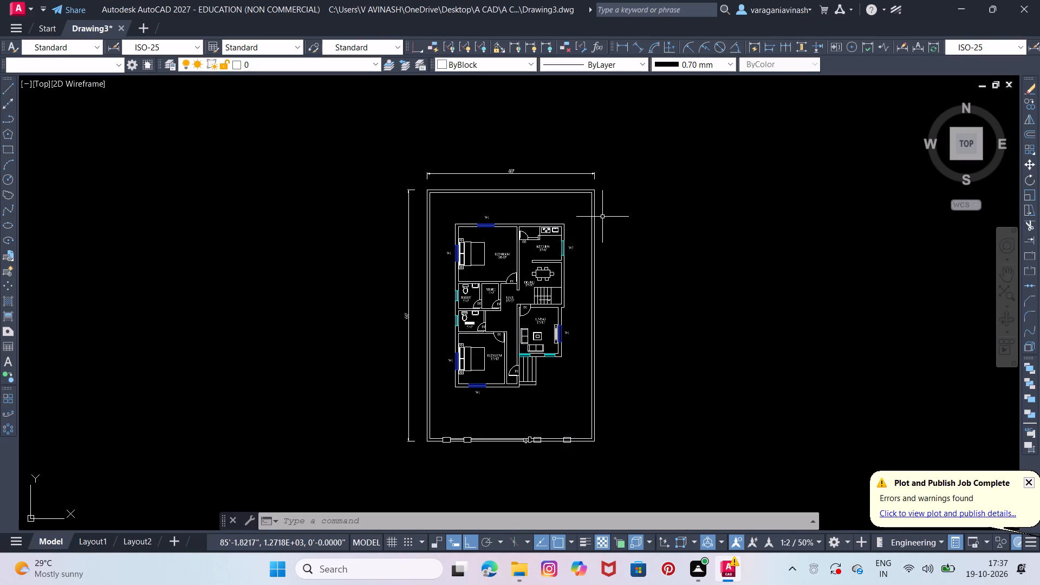
middle_drag(598, 214, 552, 220)
middle_drag(590, 195, 642, 186)
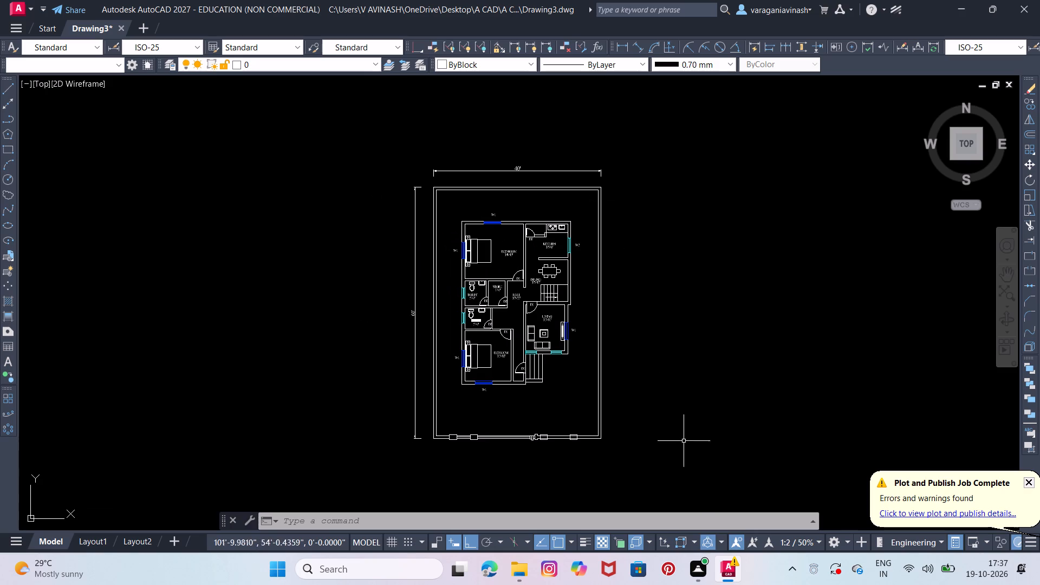
click(1032, 478)
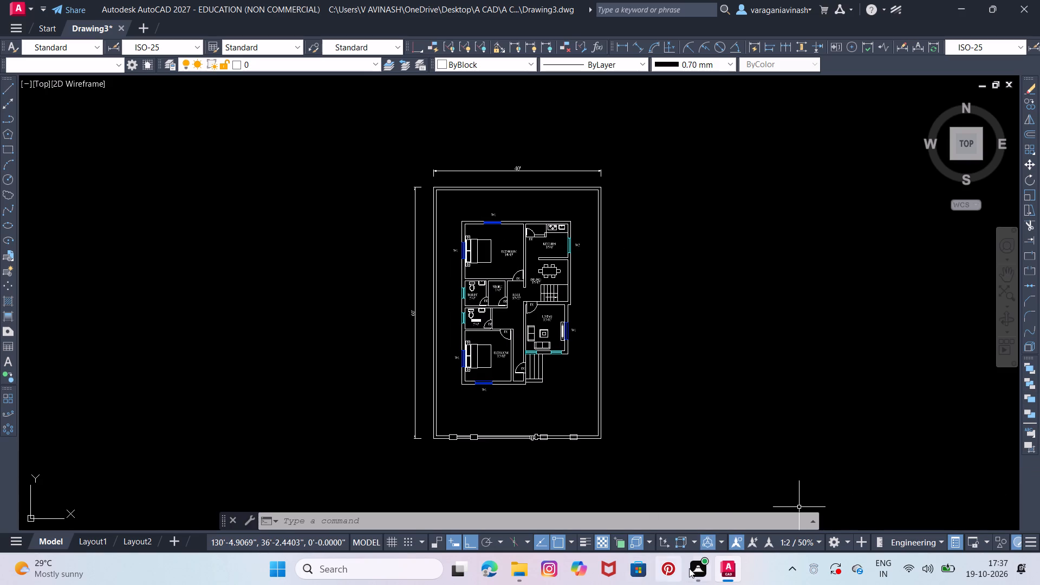